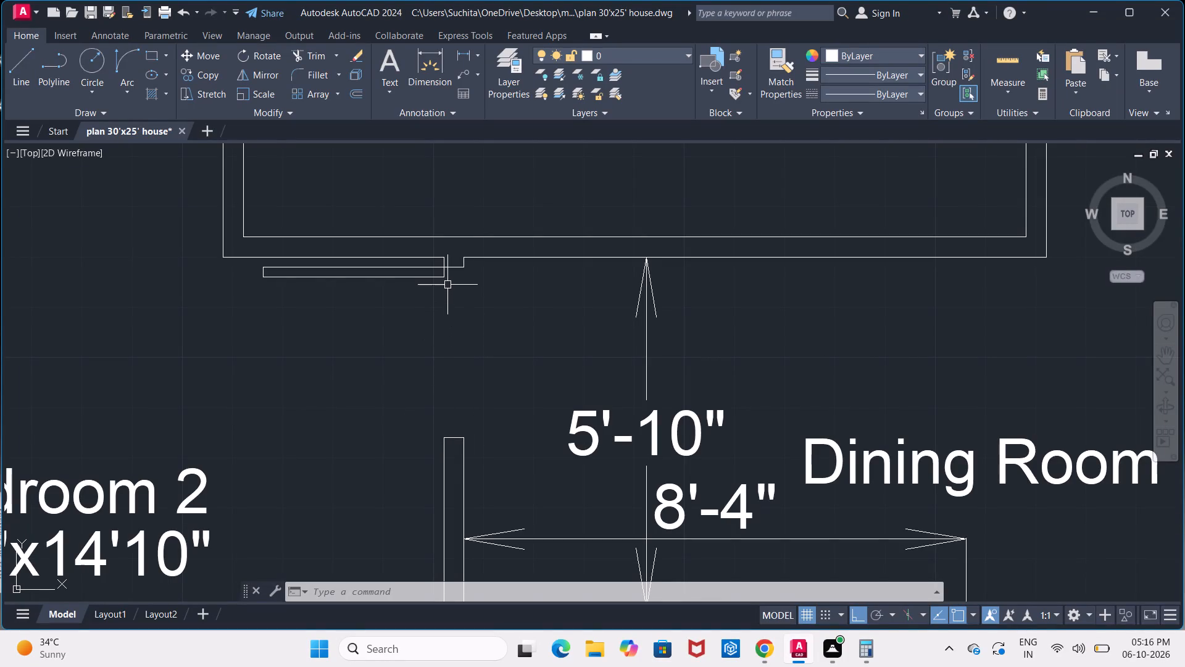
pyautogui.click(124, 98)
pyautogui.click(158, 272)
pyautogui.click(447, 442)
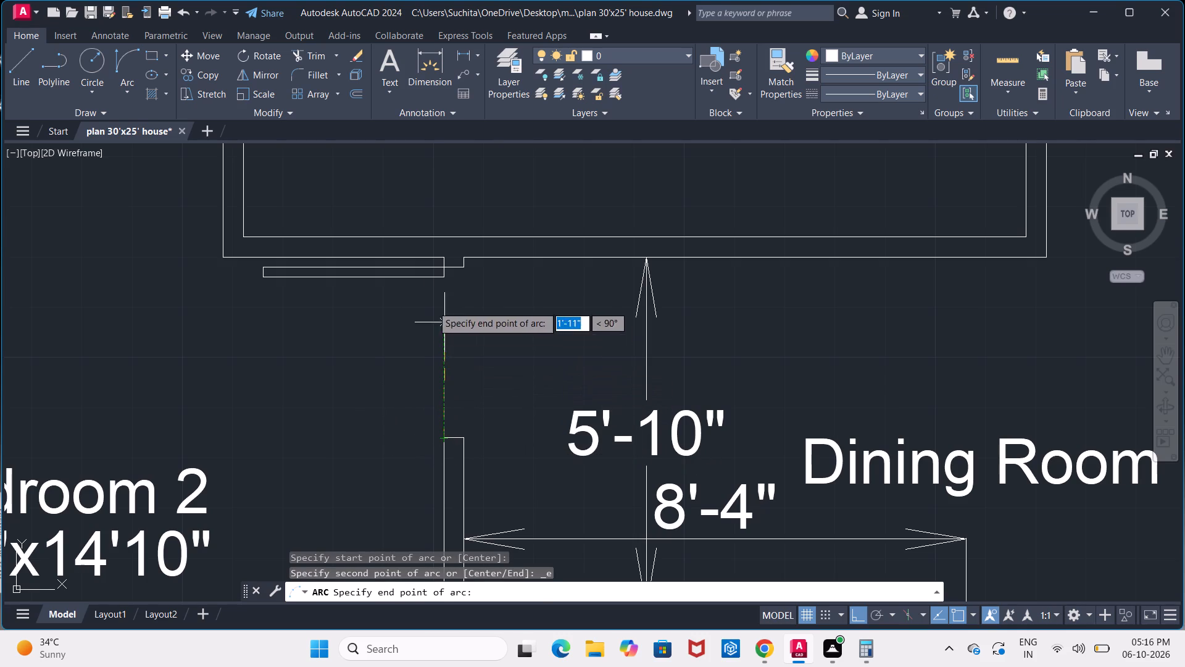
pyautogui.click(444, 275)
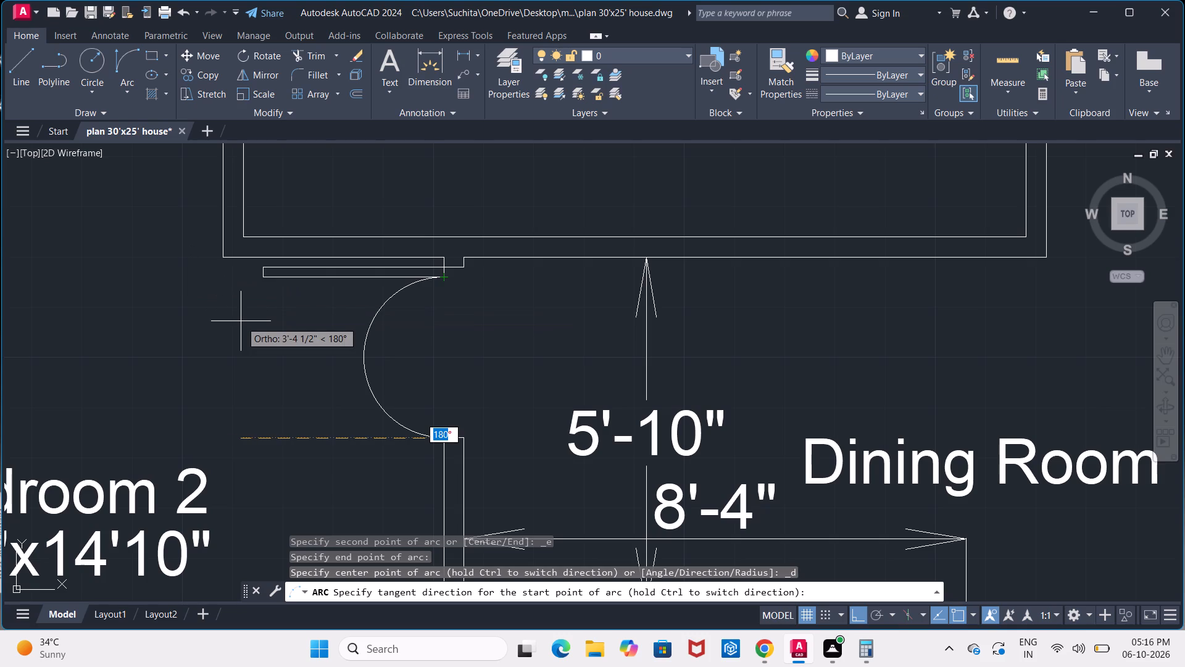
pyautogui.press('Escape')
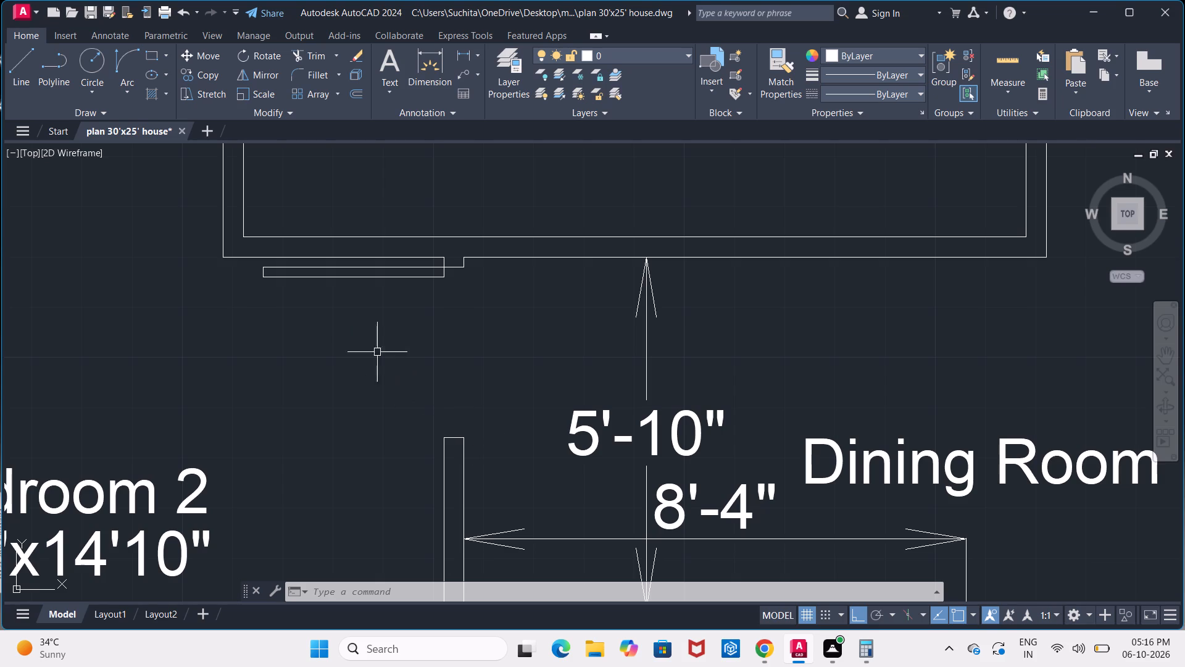
# Draw Bedroom 2's door swing with a Start, End, Direction arc from the opening's lower dining-side corner to the leaf's free end, direction 180°.
pyautogui.click(123, 89)
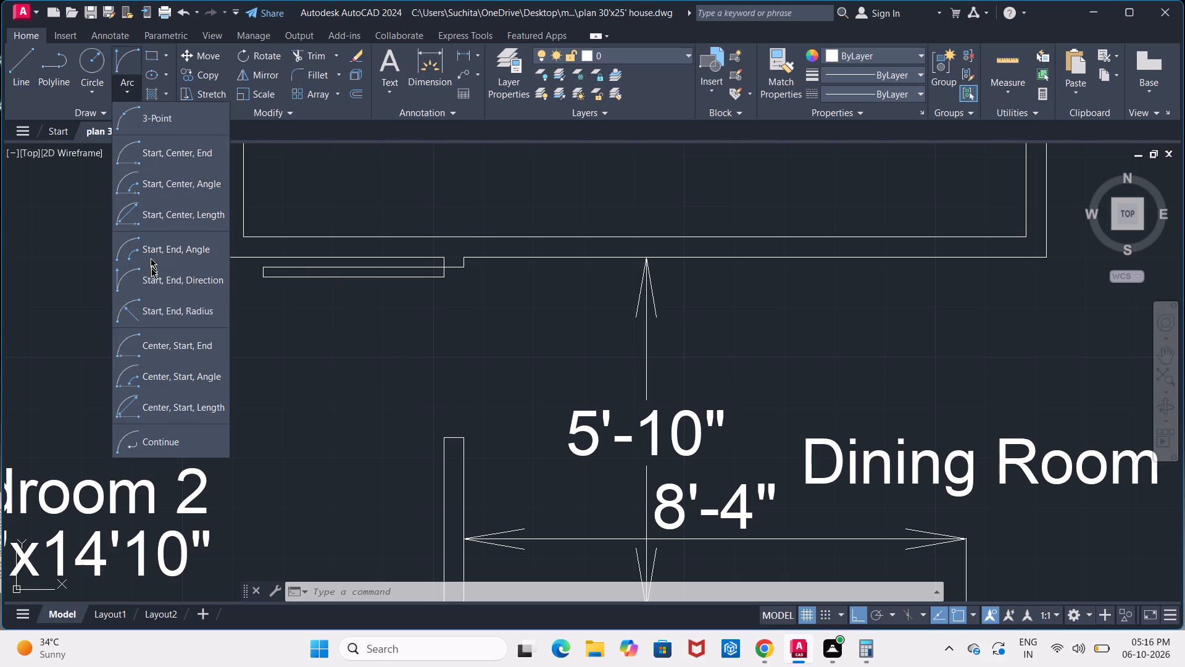
pyautogui.click(152, 279)
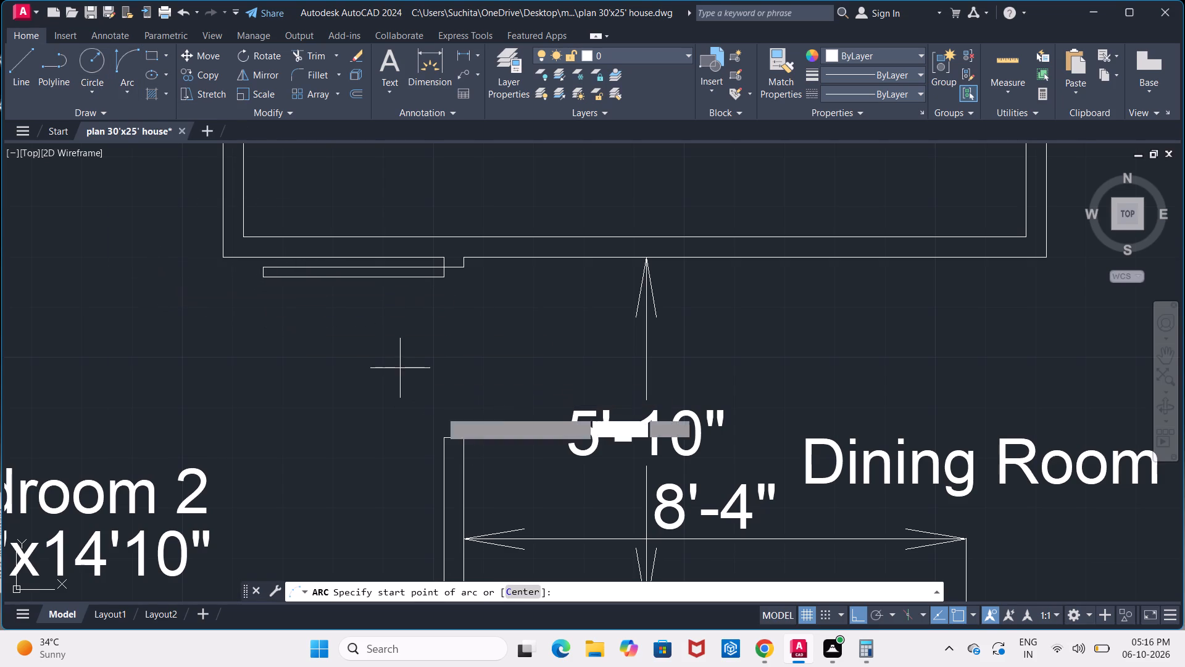
pyautogui.click(467, 434)
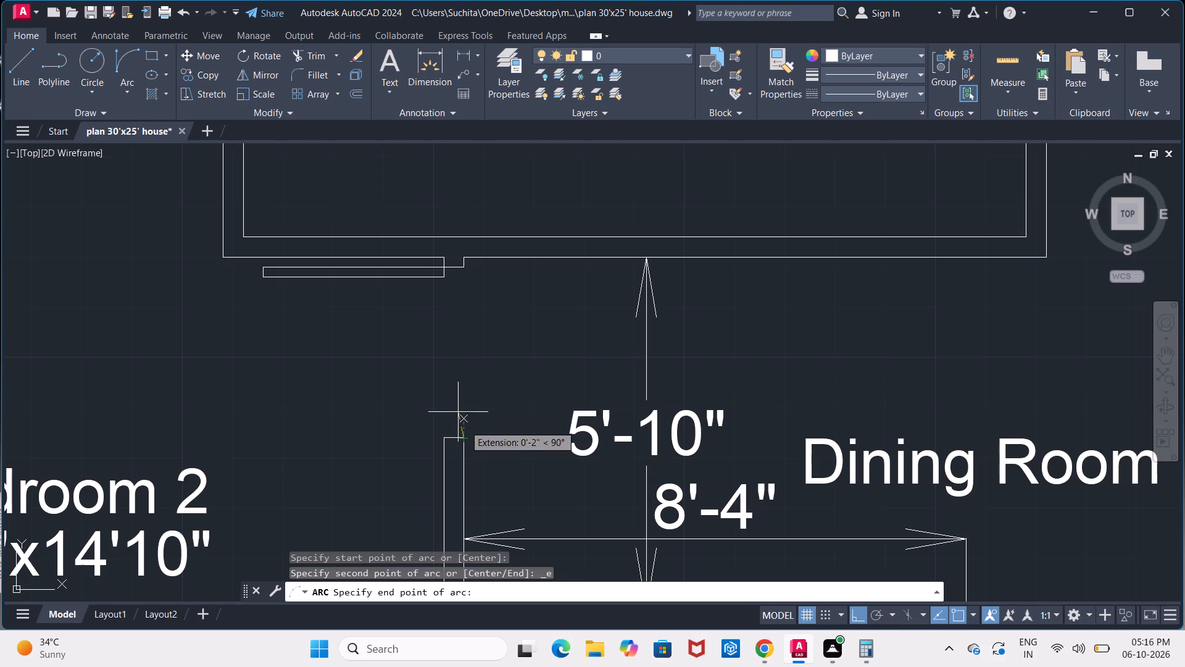
pyautogui.click(259, 272)
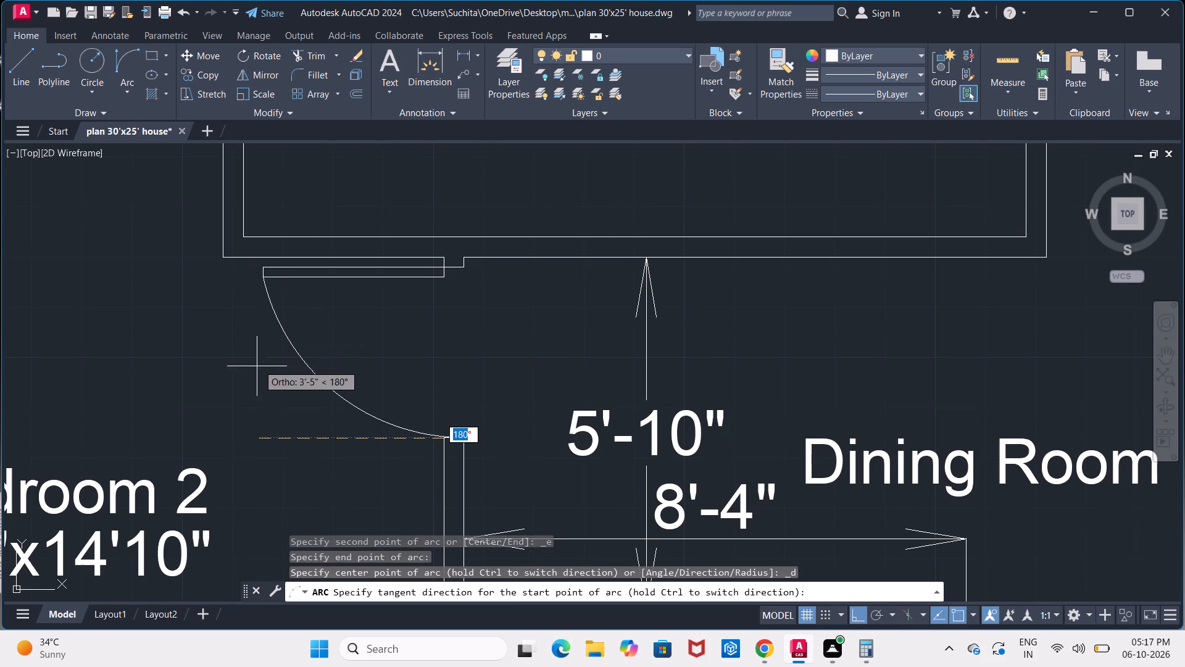
pyautogui.click(243, 404)
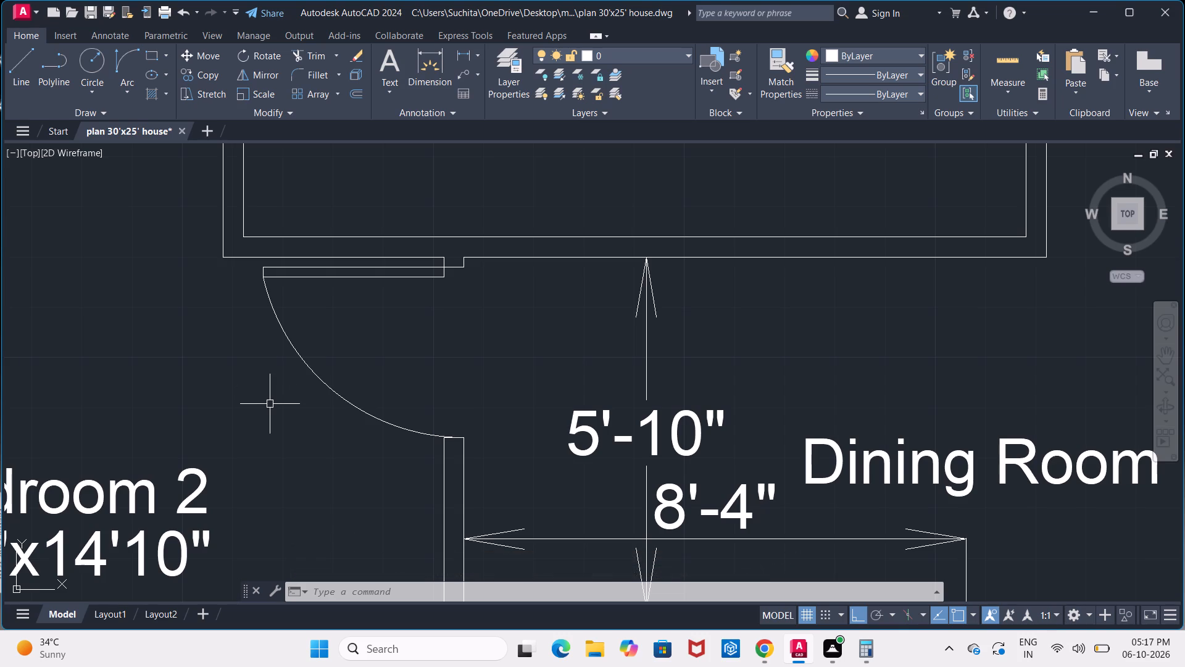
# Copy Bedroom 2's two door leaf lines and swing arc from the dining-side jamb to Bedroom 1's outer wall corner near the kitchen.
pyautogui.scroll(-3, 413, 426)
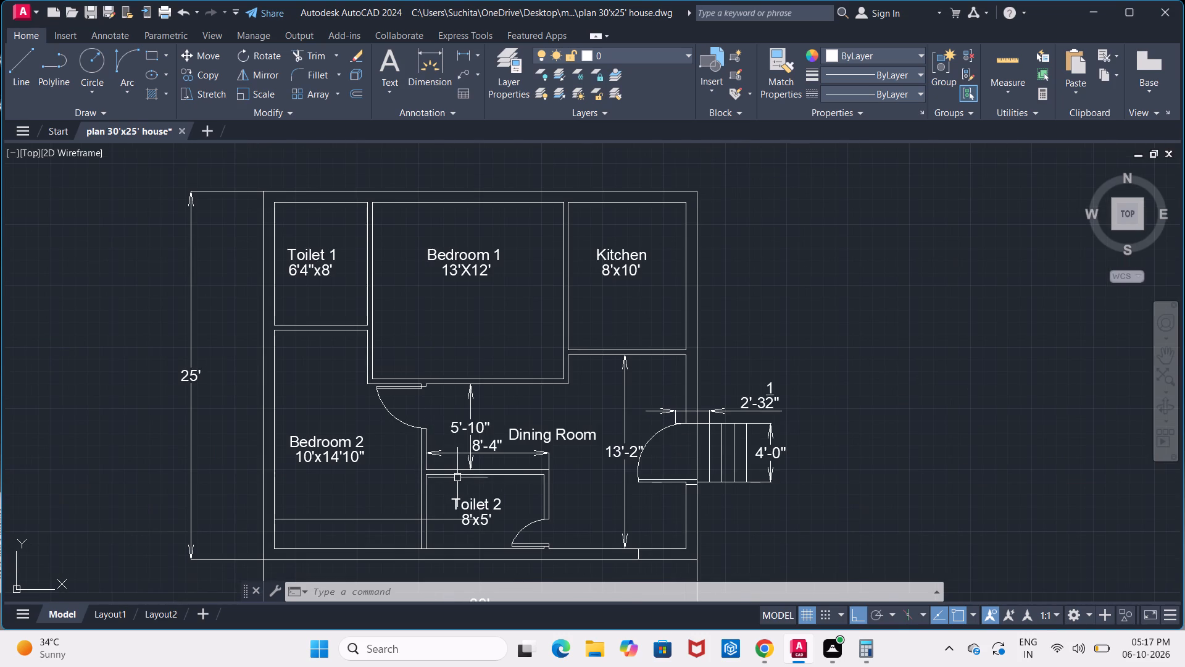
pyautogui.scroll(3, 416, 405)
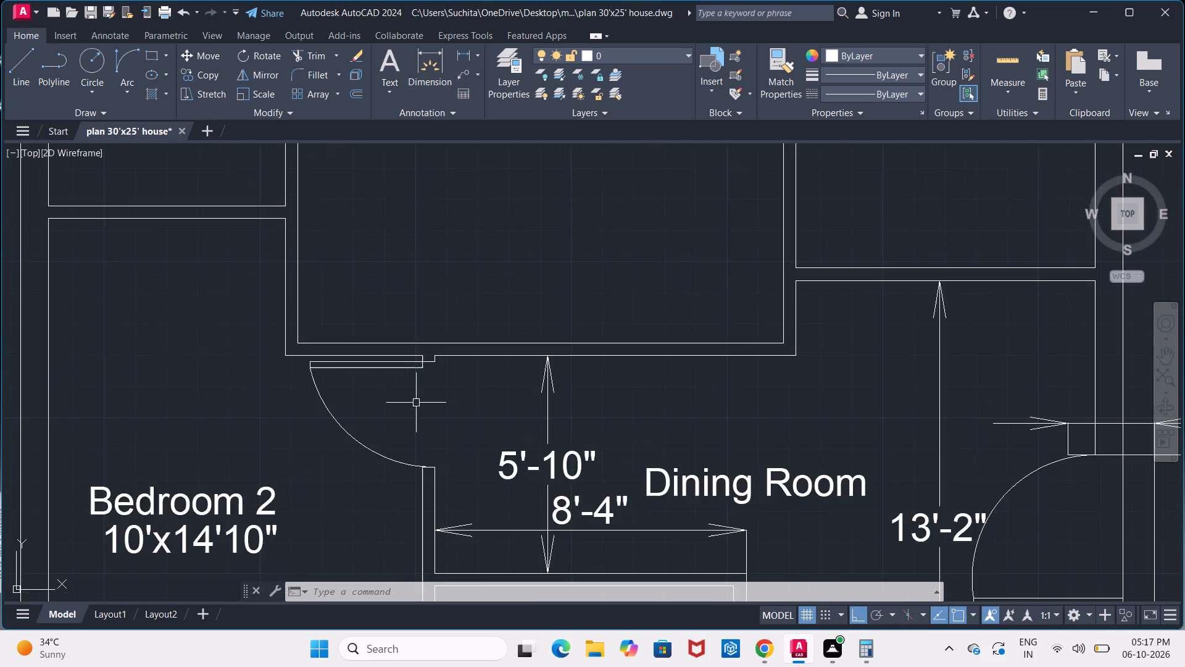
pyautogui.scroll(1, 418, 402)
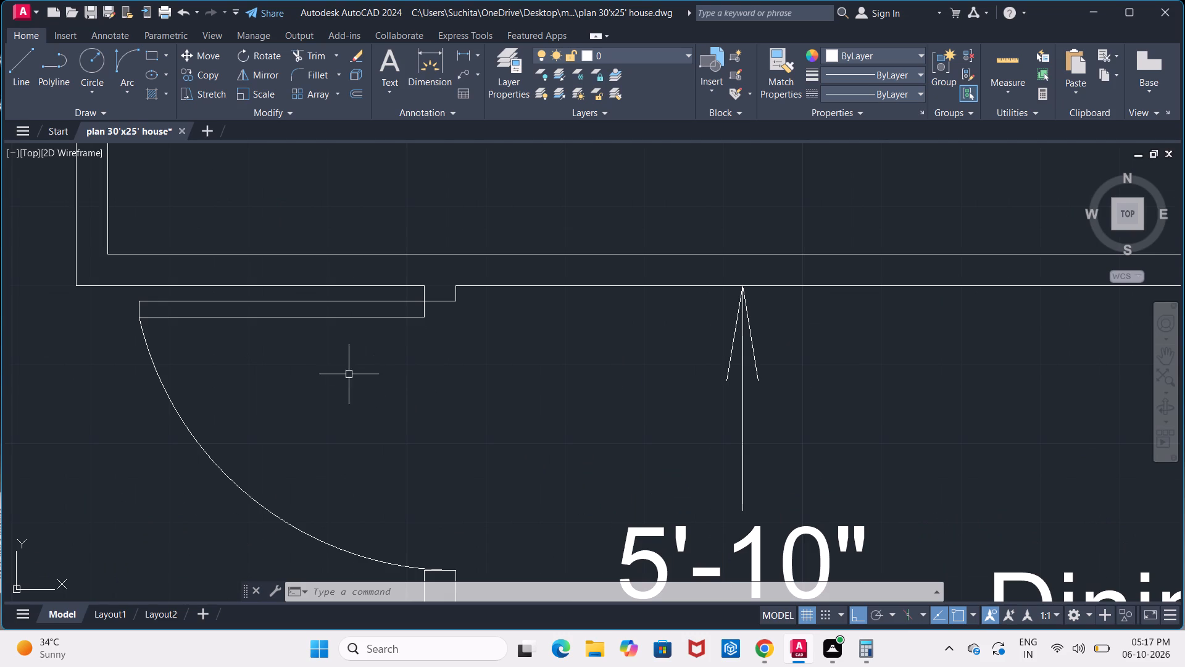
pyautogui.click(264, 302)
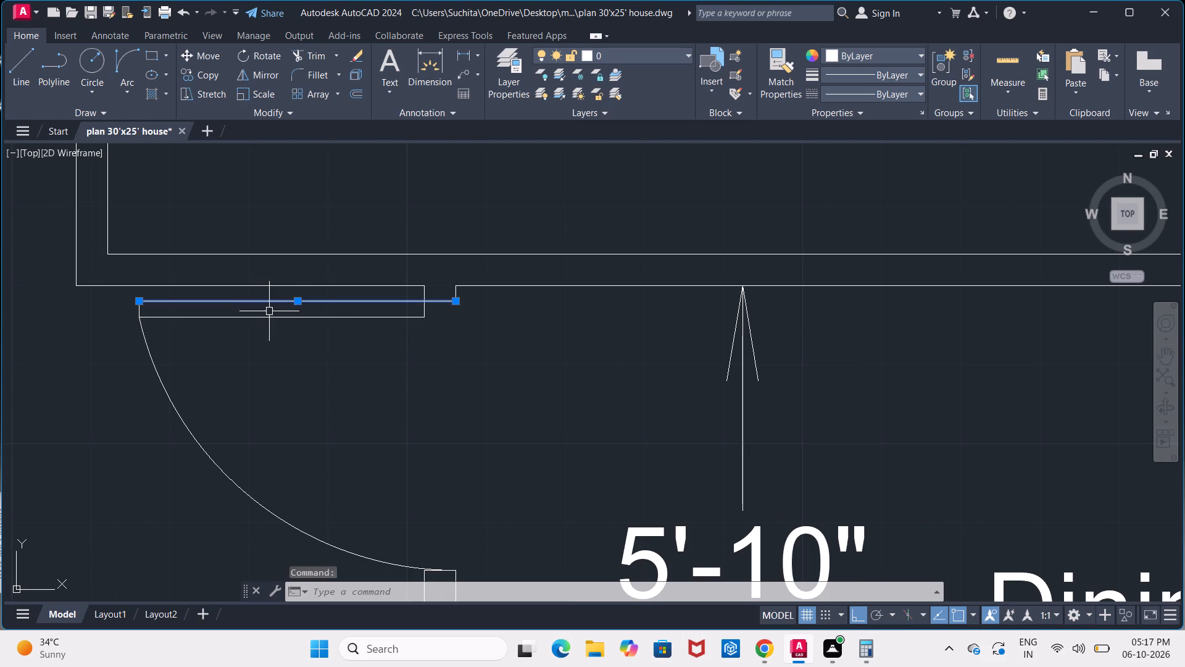
pyautogui.click(271, 317)
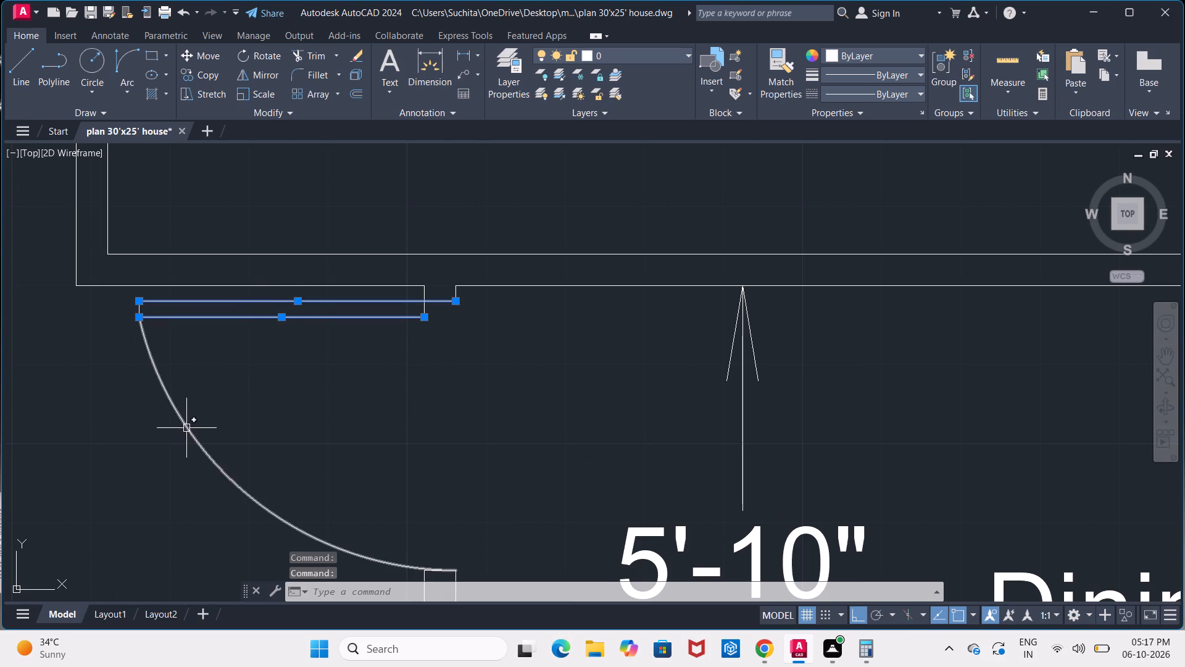
pyautogui.click(186, 428)
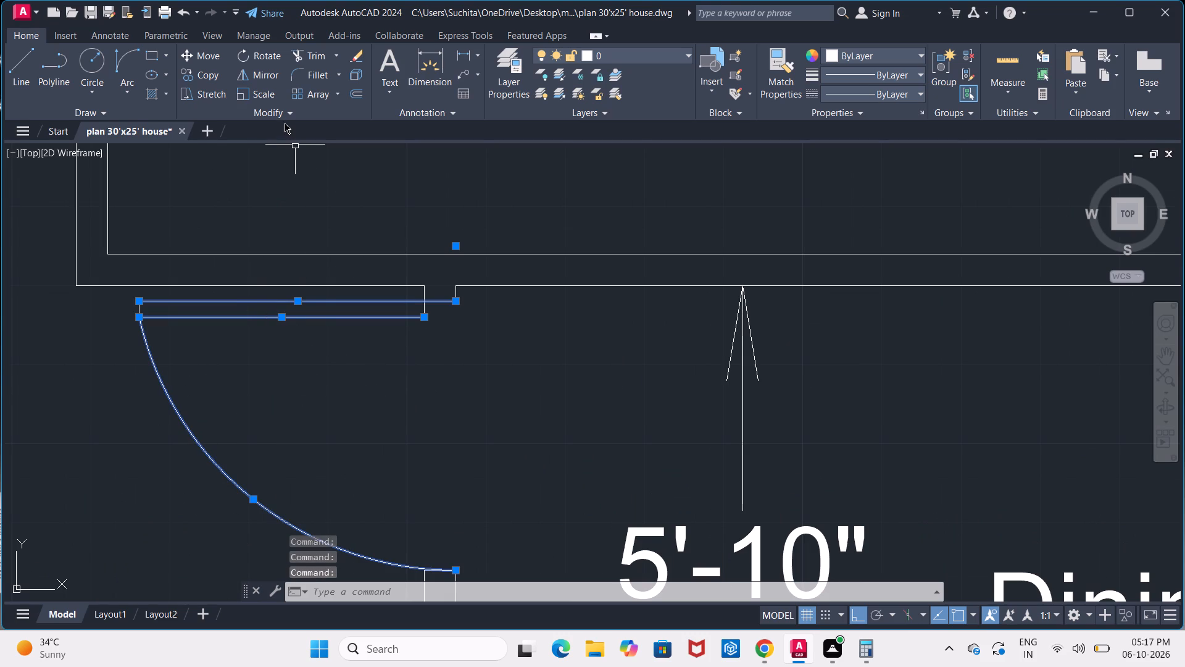
pyautogui.click(198, 72)
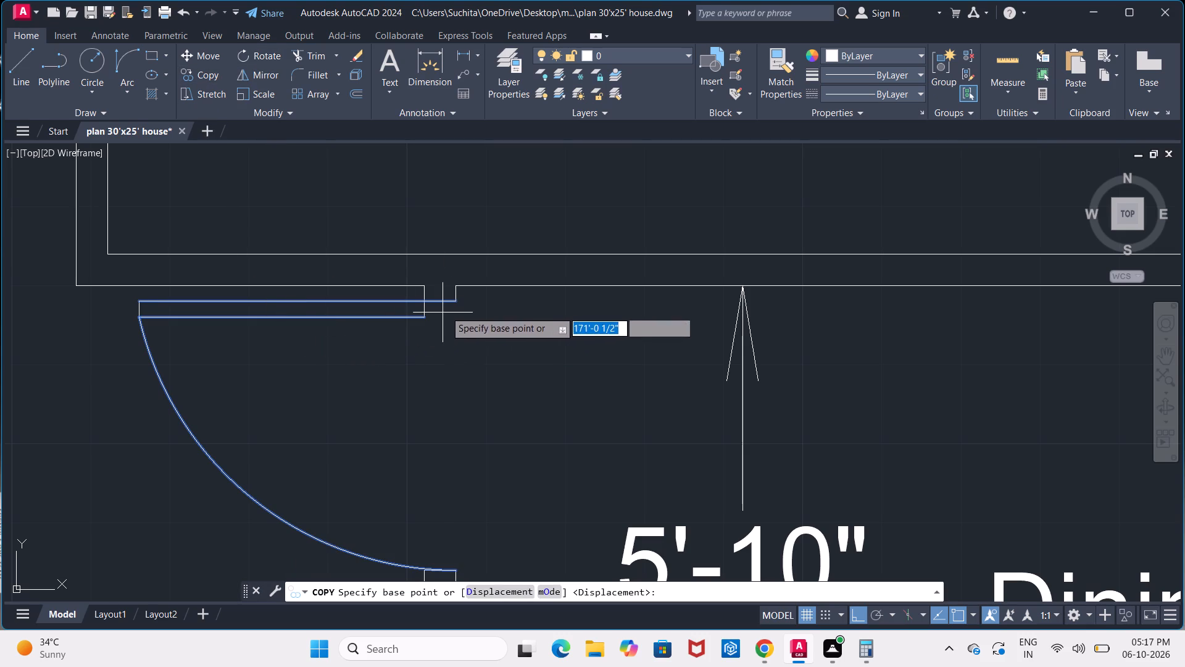
pyautogui.click(453, 304)
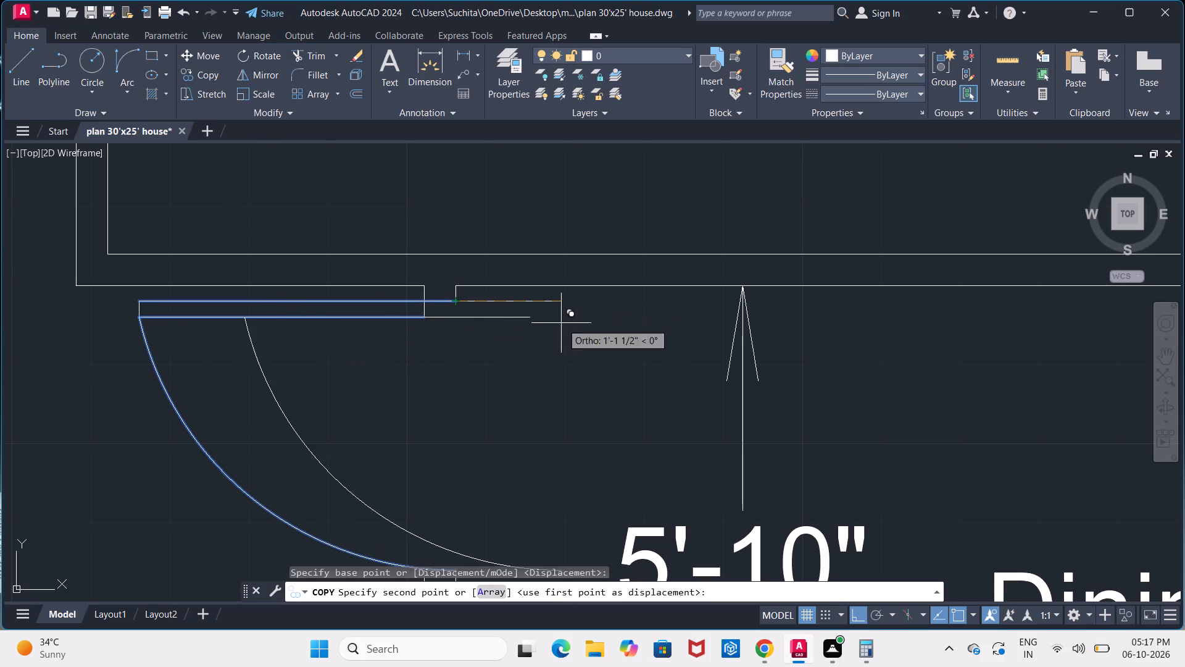
pyautogui.scroll(-2, 731, 338)
pyautogui.moveTo(731, 338); pyautogui.dragTo(468, 356, button='middle')
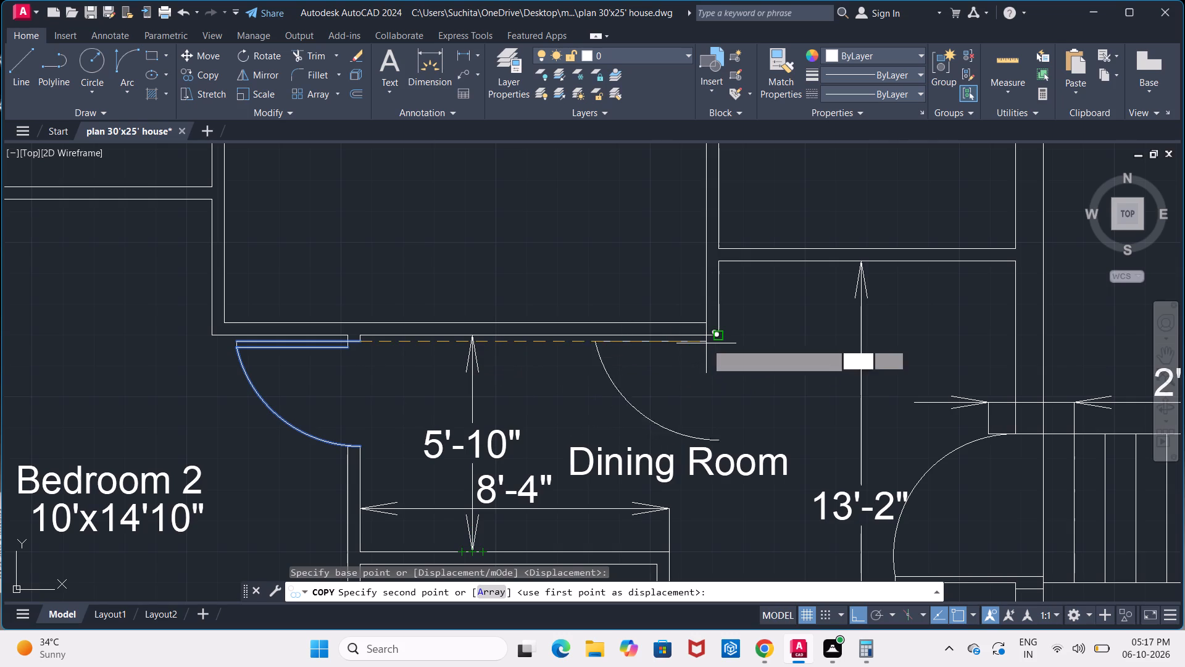
pyautogui.click(679, 339)
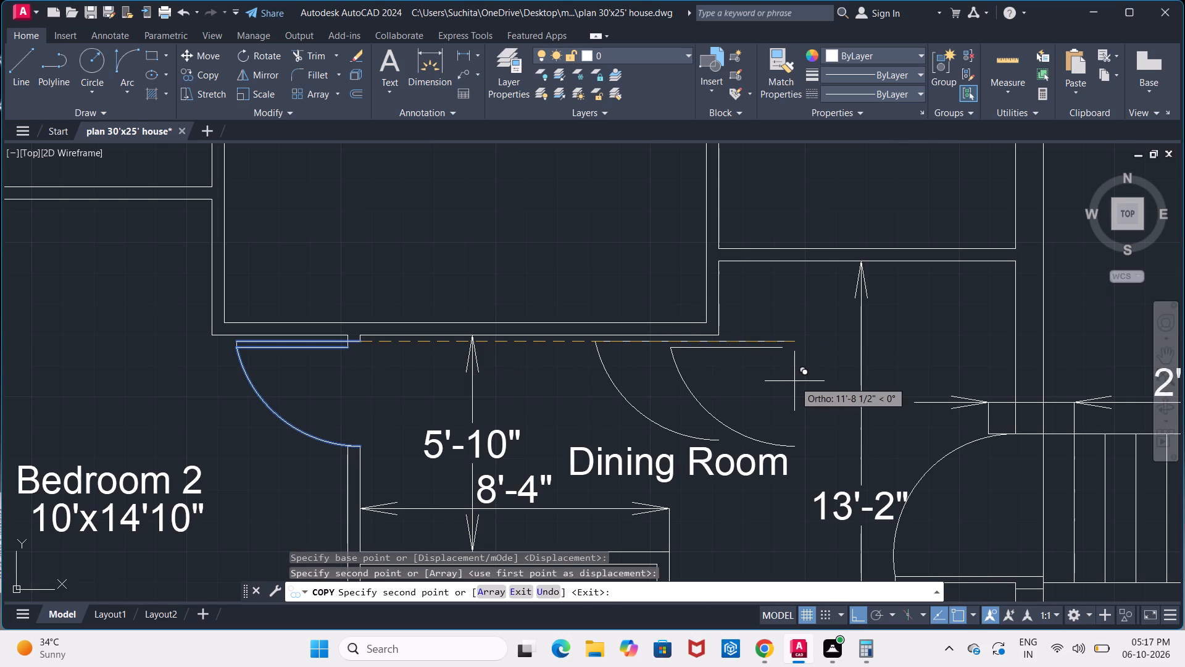
pyautogui.press('Escape')
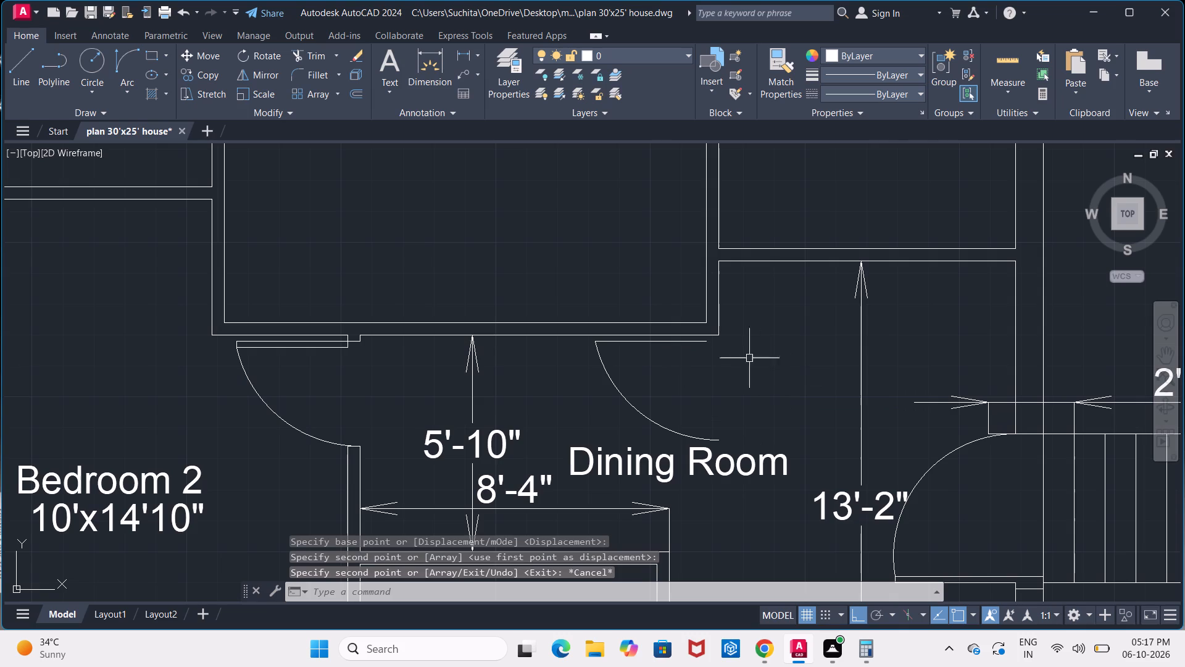
# Move the copied leaf lines and swing arc into the open area inside Bedroom 1, with Ortho off.
pyautogui.click(694, 342)
pyautogui.click(694, 337)
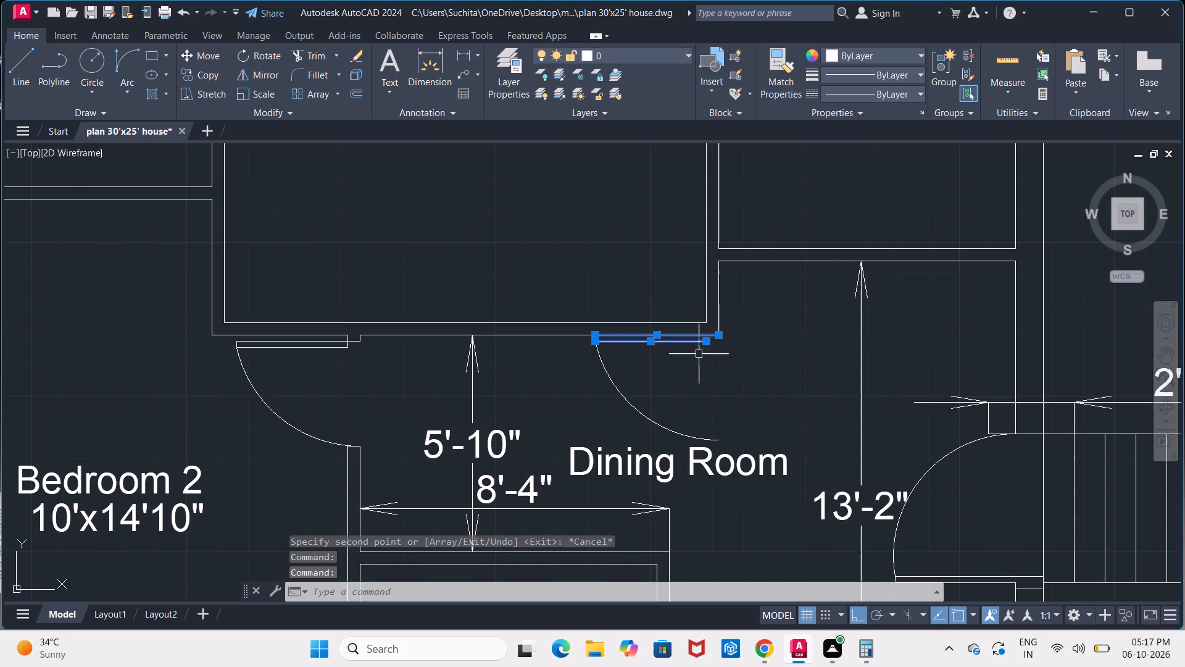
pyautogui.click(681, 432)
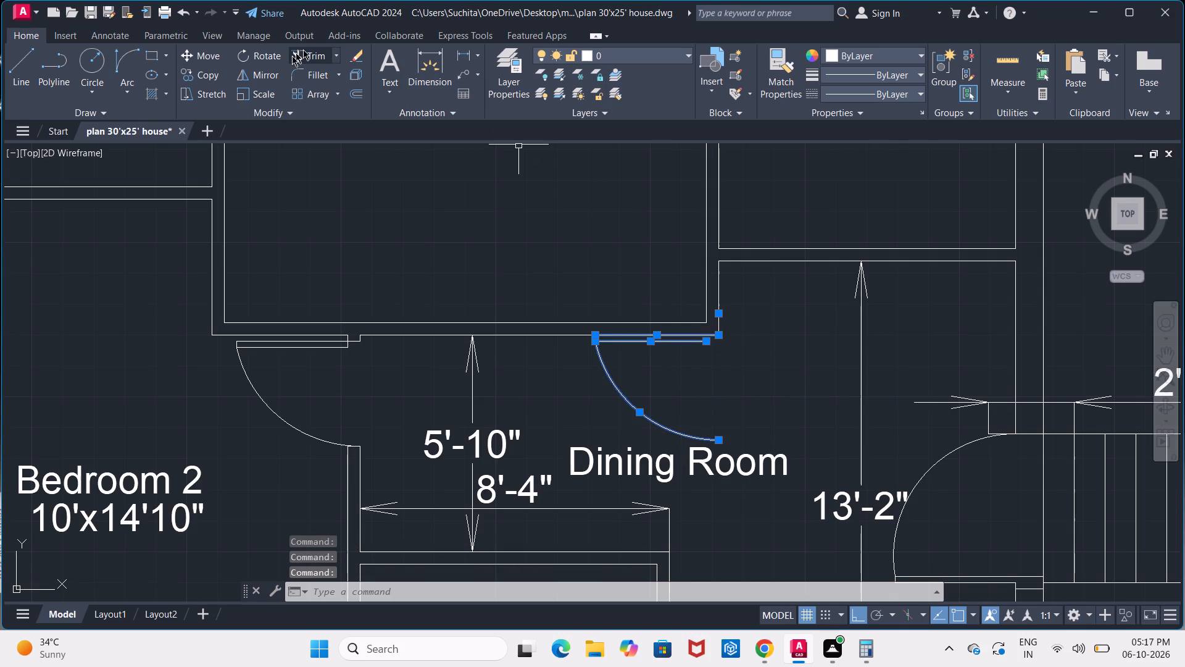
pyautogui.click(203, 59)
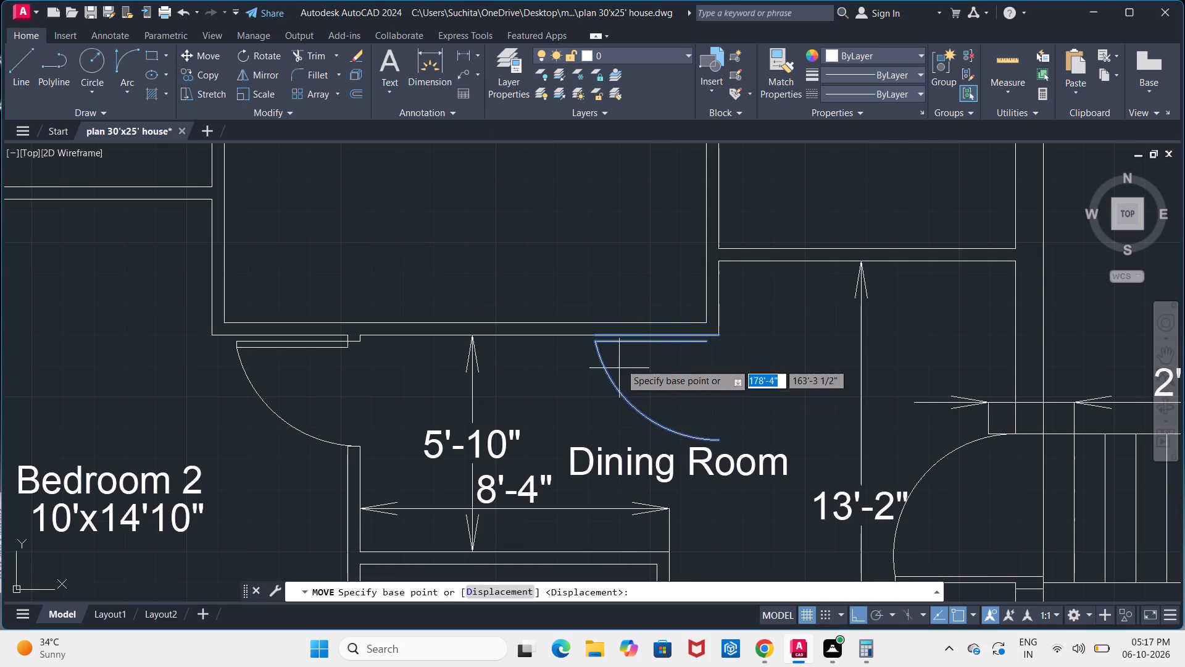
pyautogui.click(599, 342)
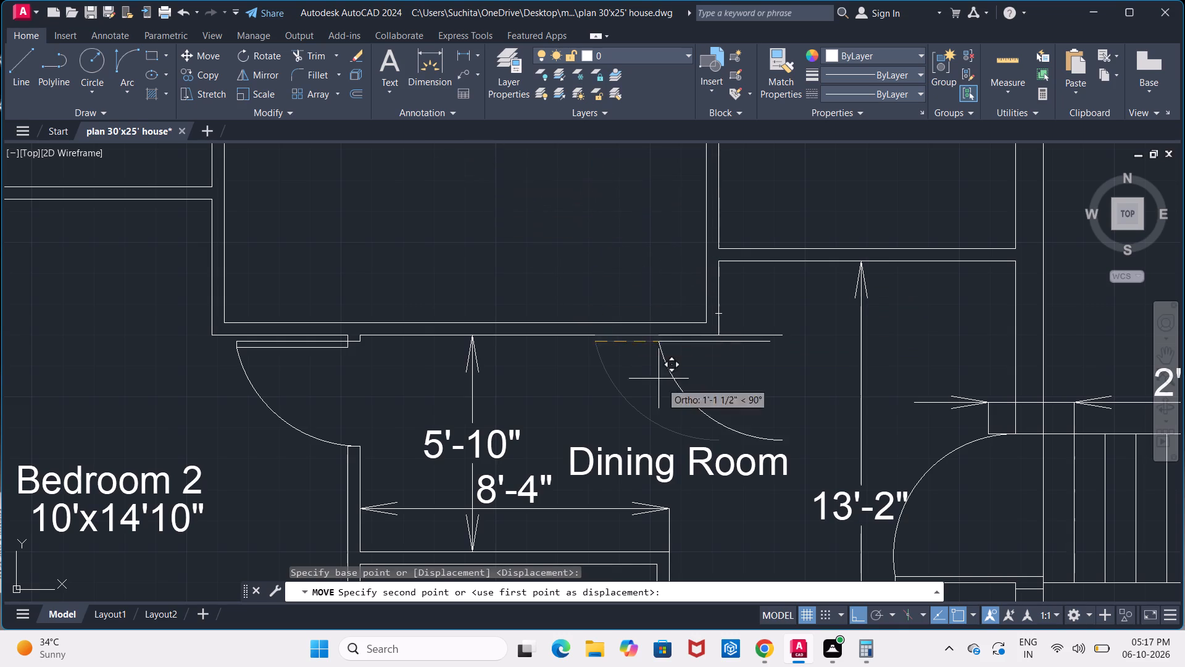
pyautogui.click(860, 624)
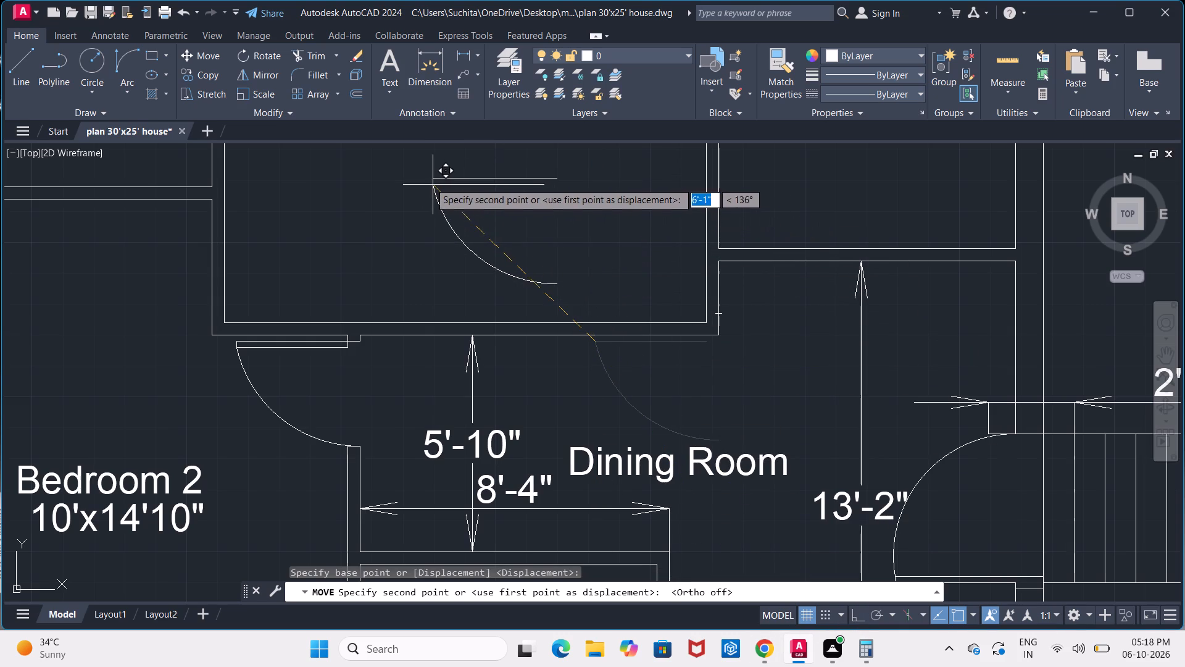
pyautogui.click(447, 154)
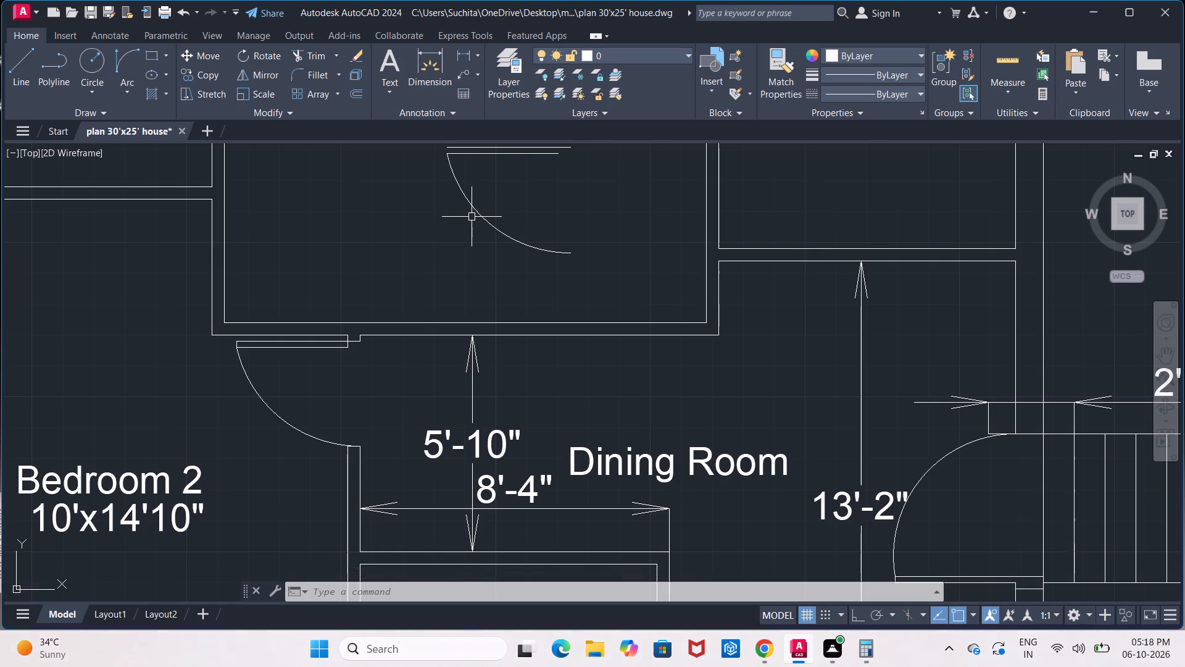
# Offset the Bedroom 1 inner face of the wall shared with the kitchen by 2" into Bedroom 1.
pyautogui.scroll(-1, 512, 205)
pyautogui.moveTo(512, 206); pyautogui.dragTo(492, 285, button='middle')
pyautogui.scroll(1, 465, 227)
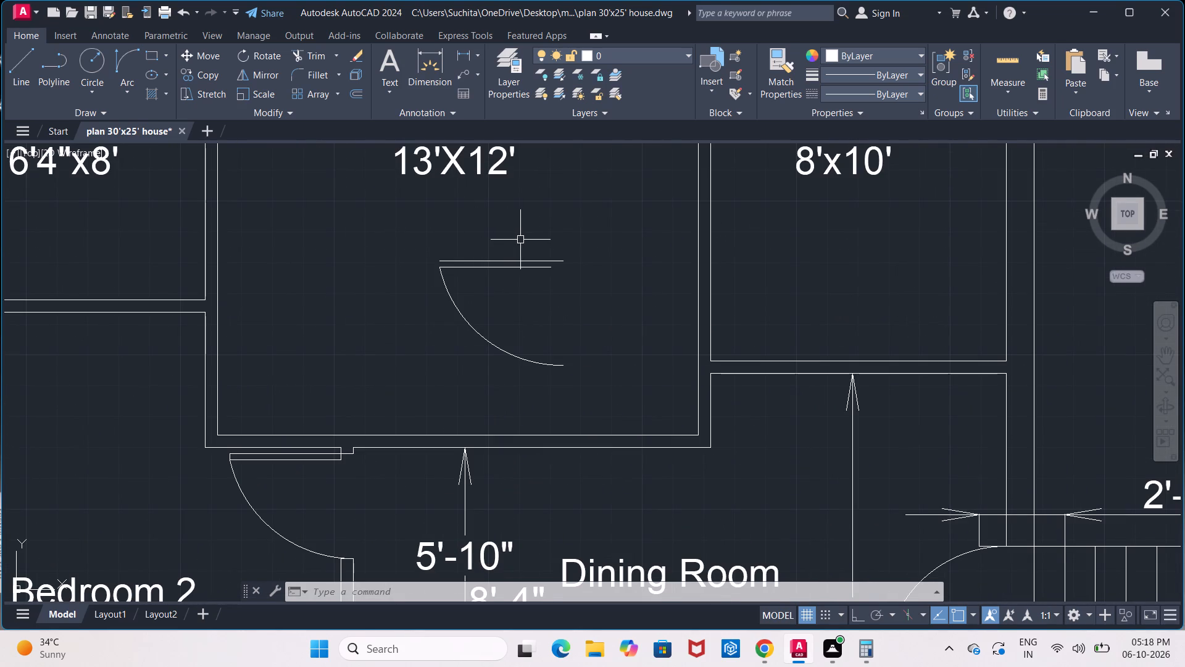
pyautogui.press('o')
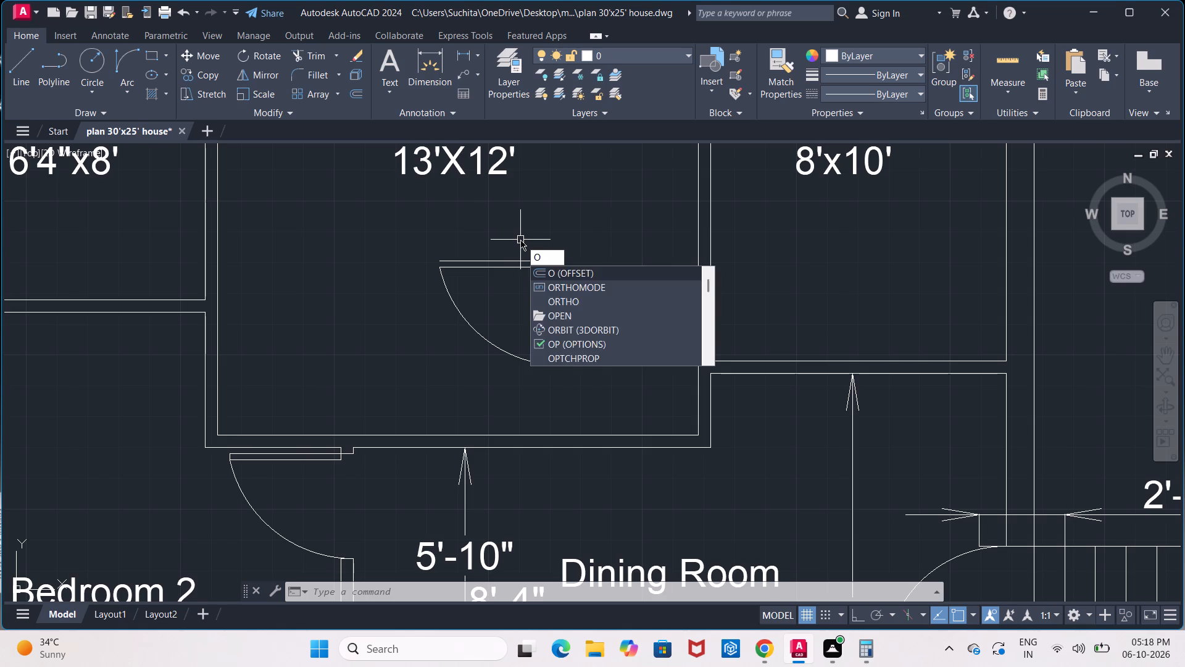
pyautogui.press('Return')
pyautogui.press('2')
pyautogui.hotkey('shift', '"')
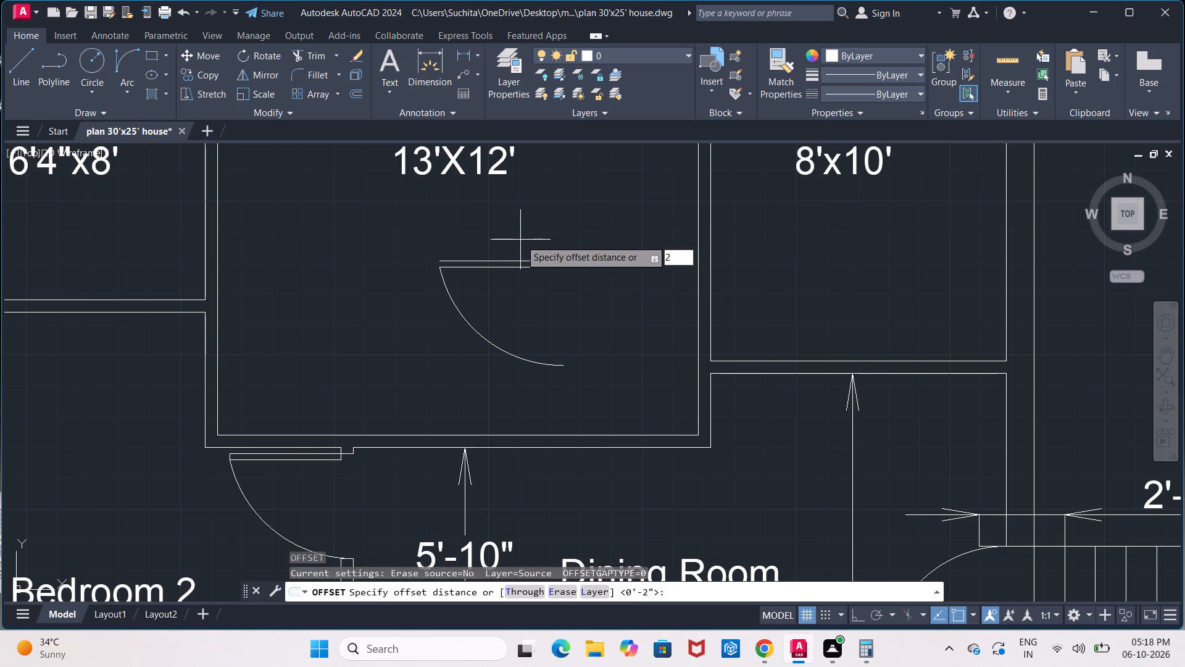
pyautogui.press('Return')
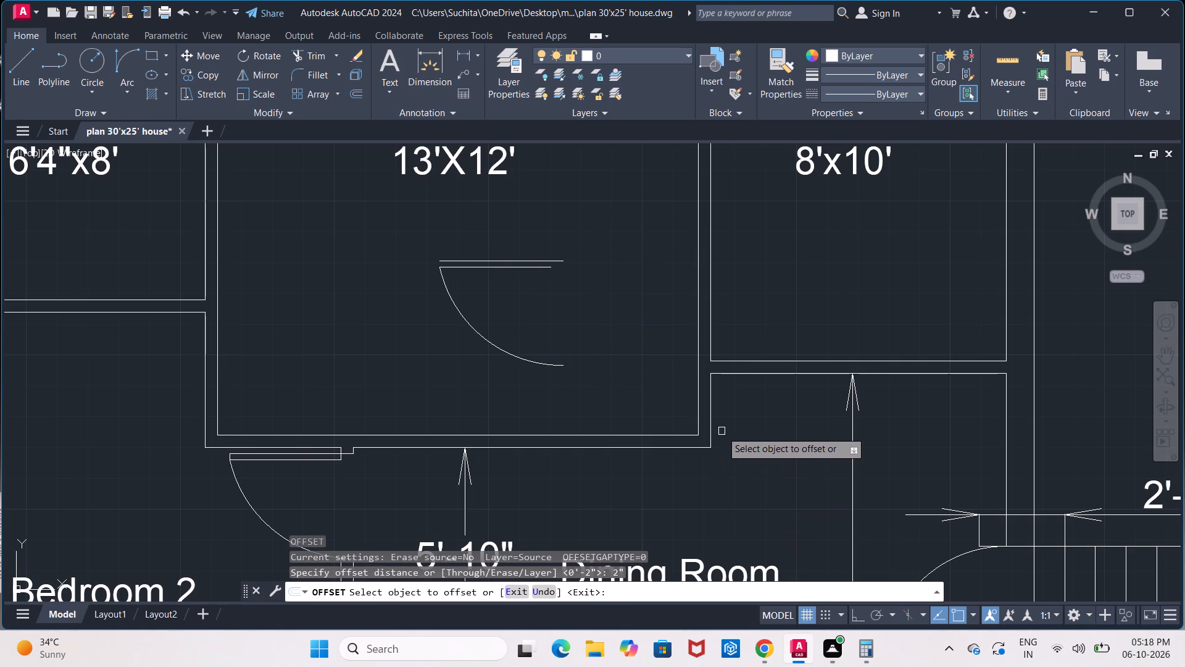
pyautogui.click(699, 411)
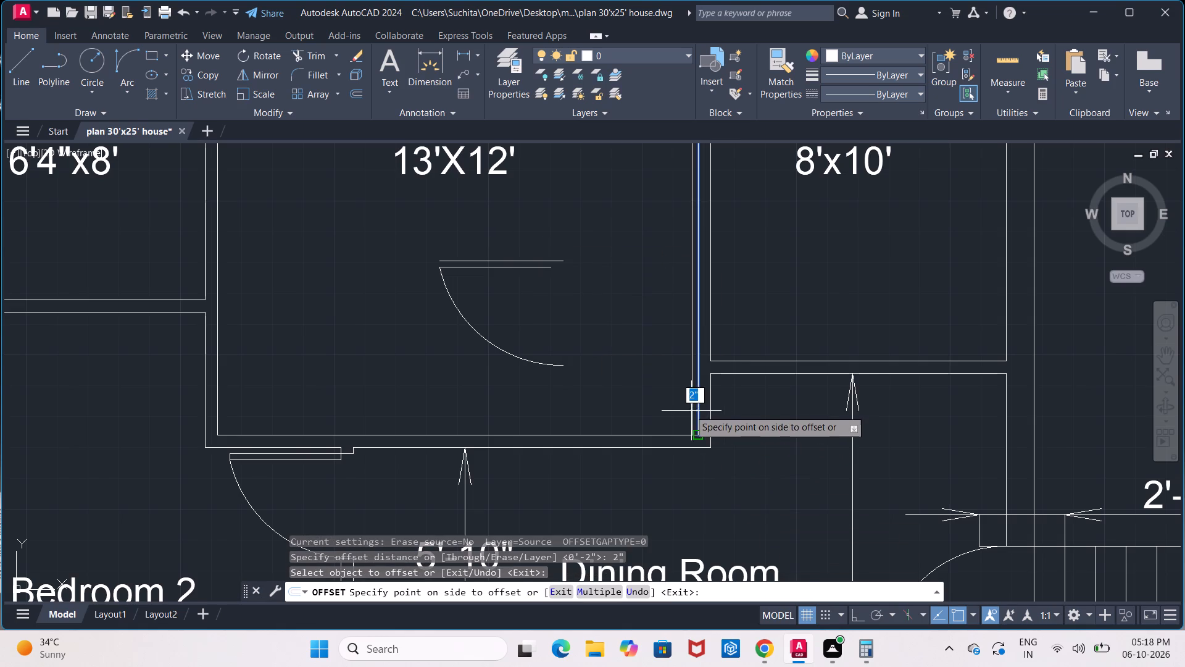
pyautogui.click(688, 408)
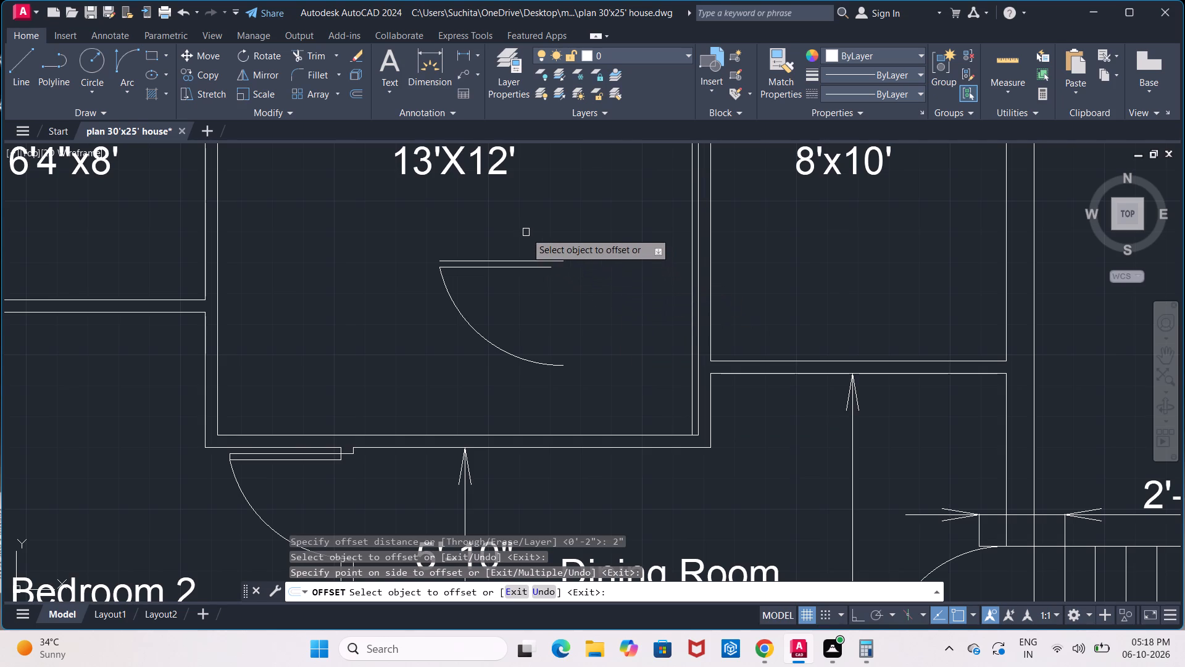
pyautogui.press('Escape')
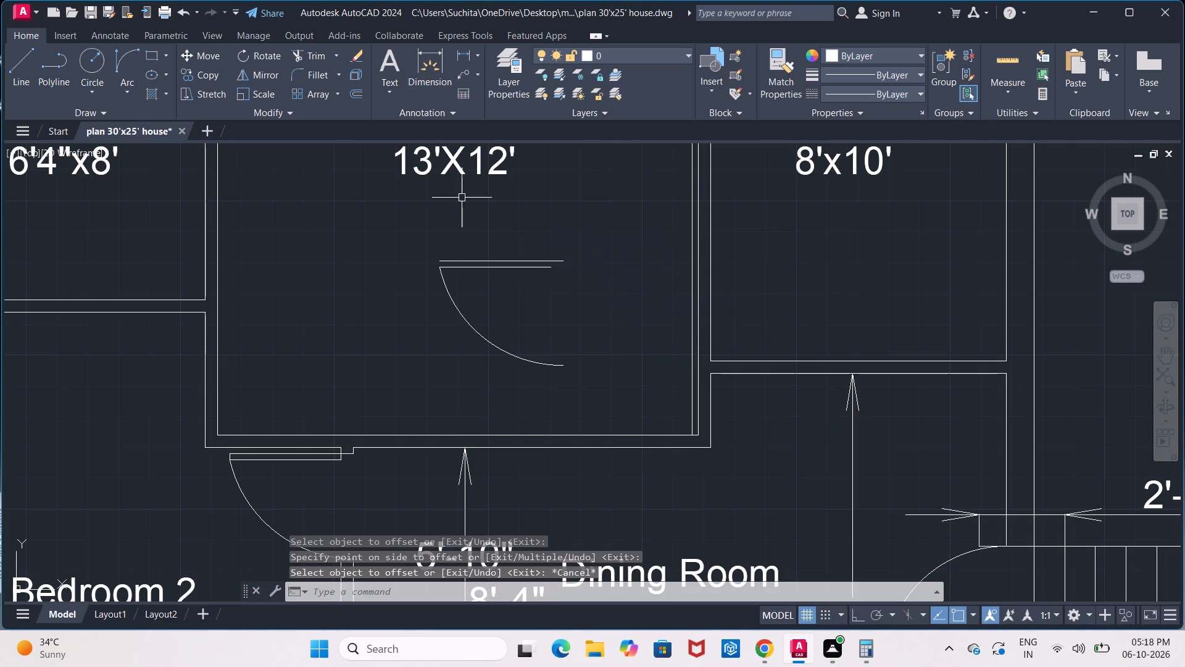
# Rotate the copied door leaf lines and swing arc 270° about the longer leaf line's kitchen-side end, making the leaf vertical.
pyautogui.moveTo(415, 223); pyautogui.dragTo(526, 330)
pyautogui.click(336, 190)
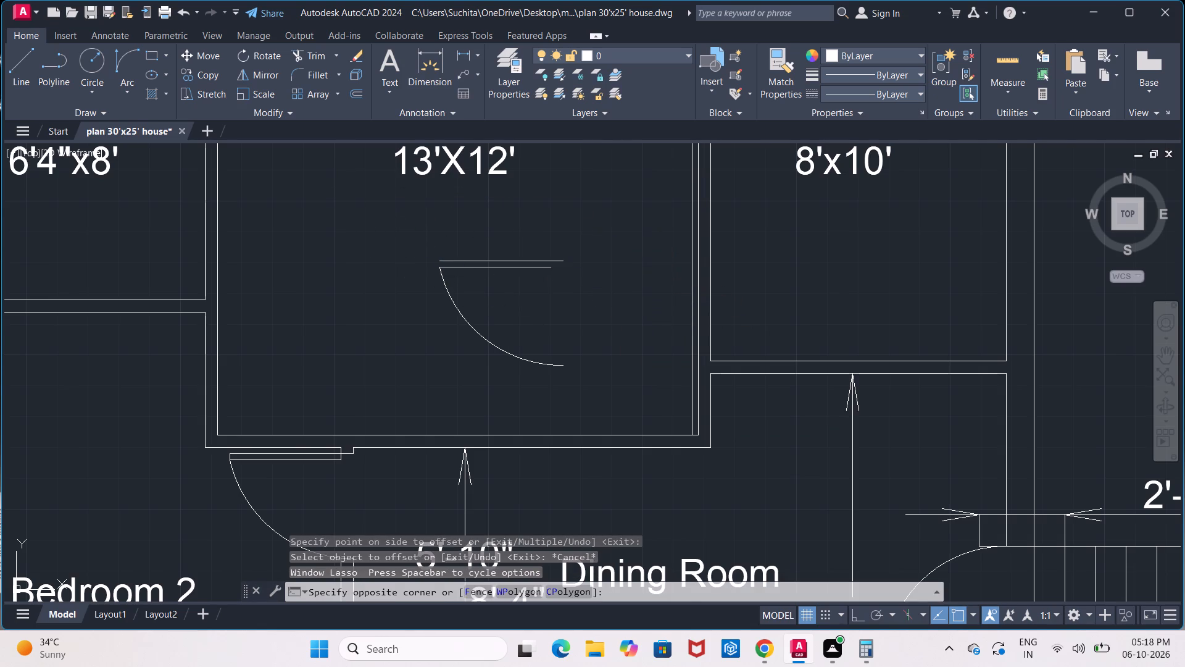
pyautogui.click(602, 407)
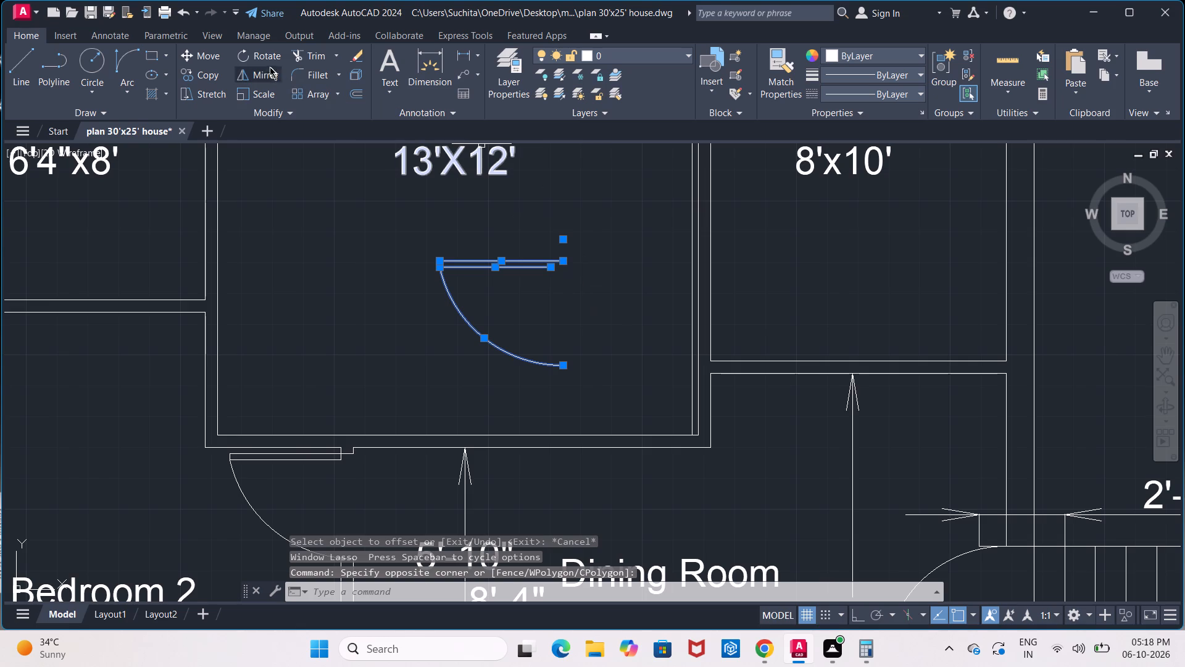
pyautogui.click(264, 52)
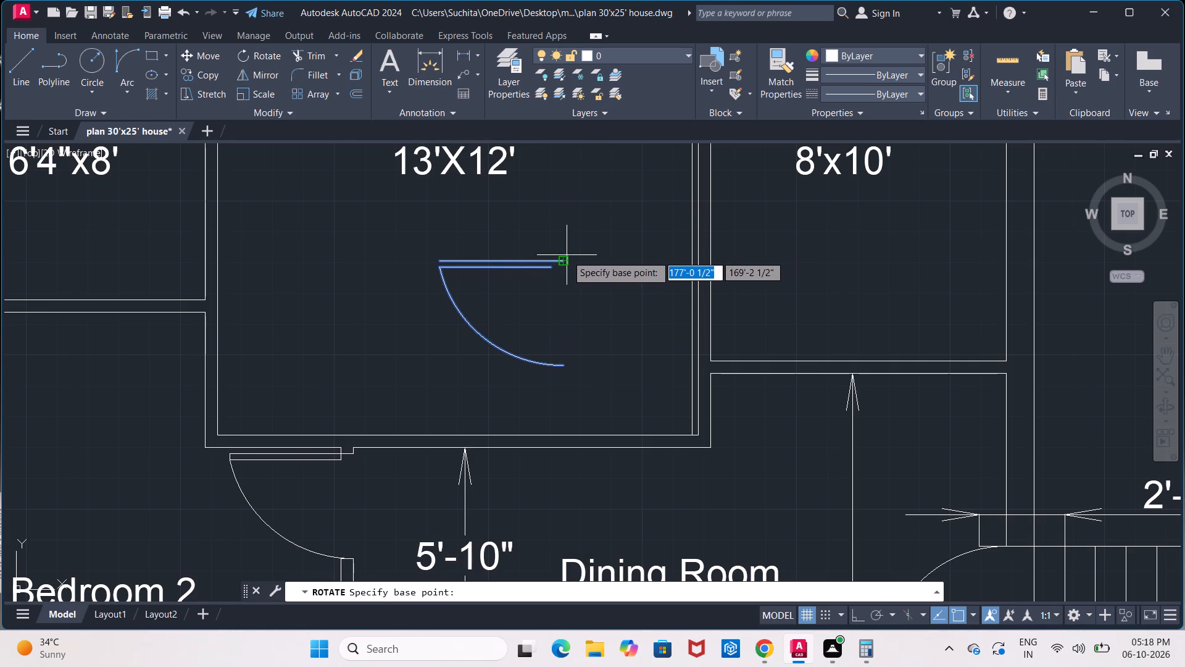
pyautogui.click(562, 257)
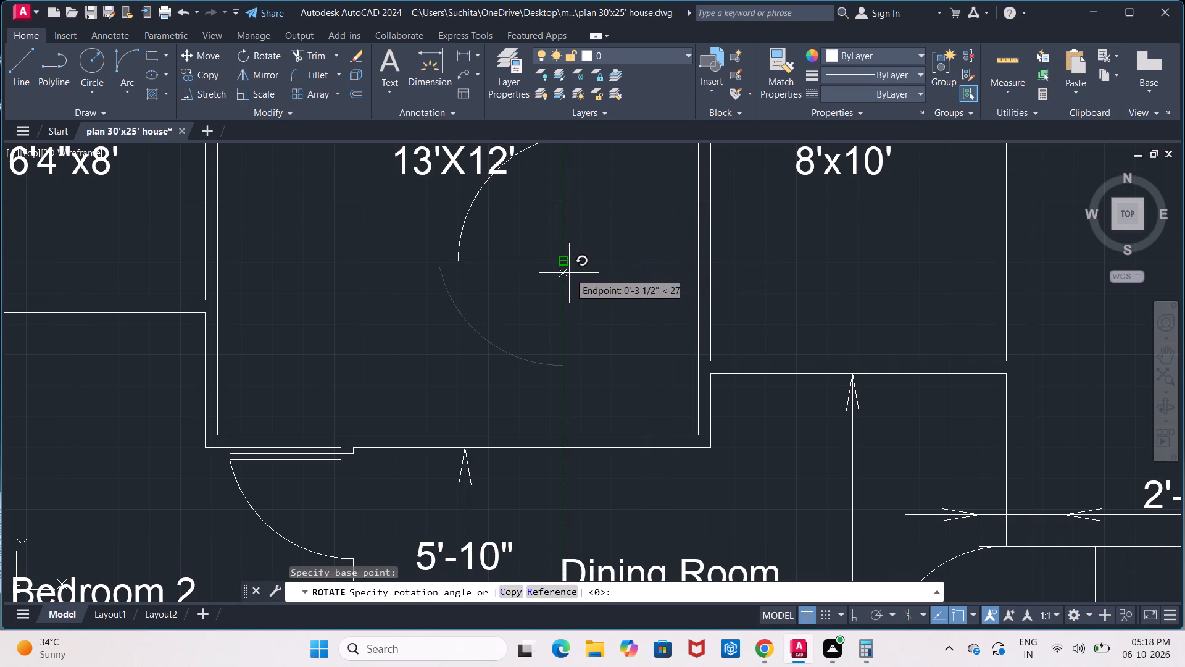
pyautogui.click(569, 273)
pyautogui.scroll(1, 579, 282)
pyautogui.moveTo(579, 282); pyautogui.dragTo(549, 362, button='middle')
pyautogui.scroll(-1, 571, 298)
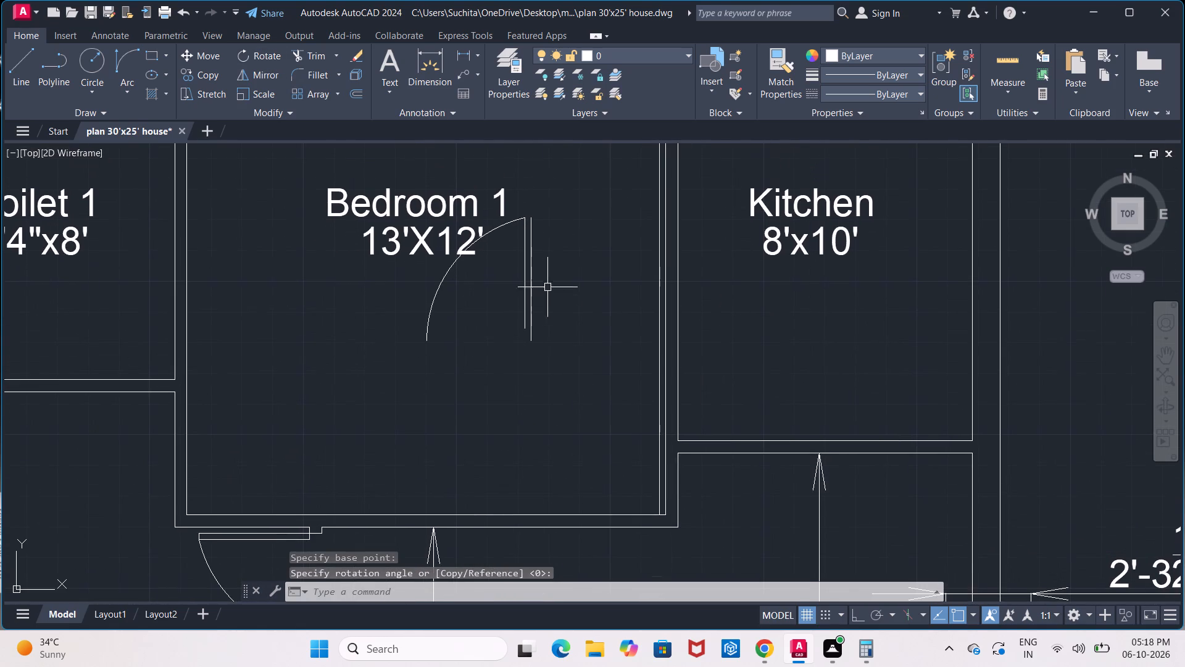
# Move the rotated leaf lines and arc from the longer leaf line's lower end to Bedroom 1's inner corner near the kitchen.
pyautogui.click(532, 271)
pyautogui.click(523, 278)
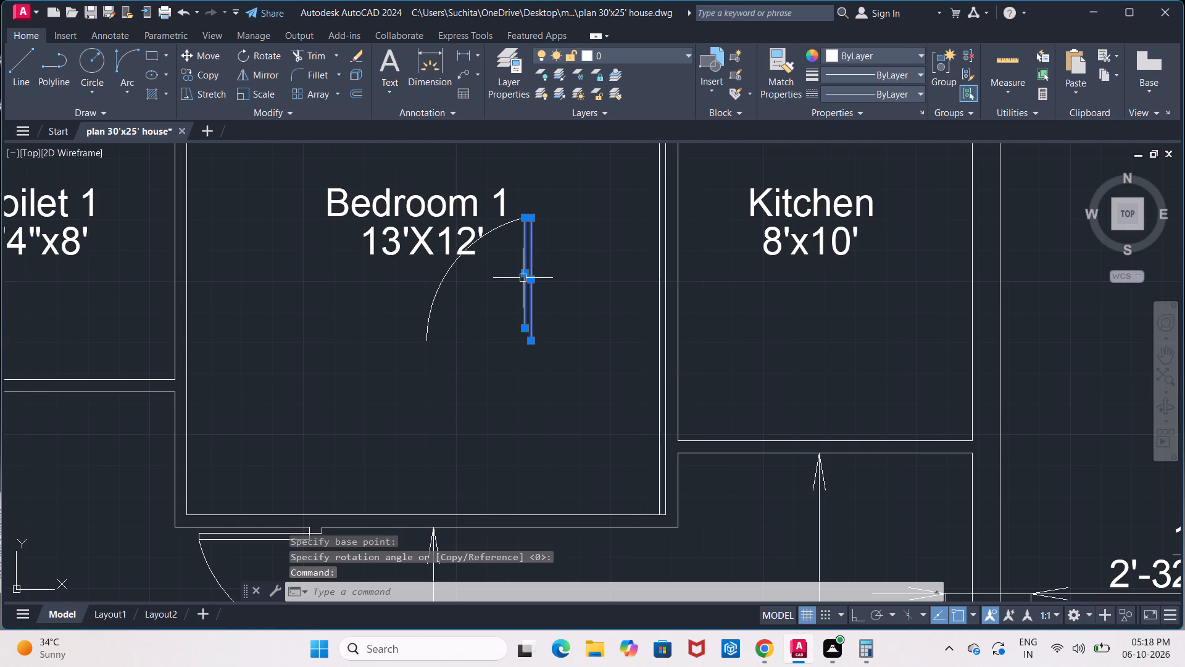
pyautogui.click(497, 227)
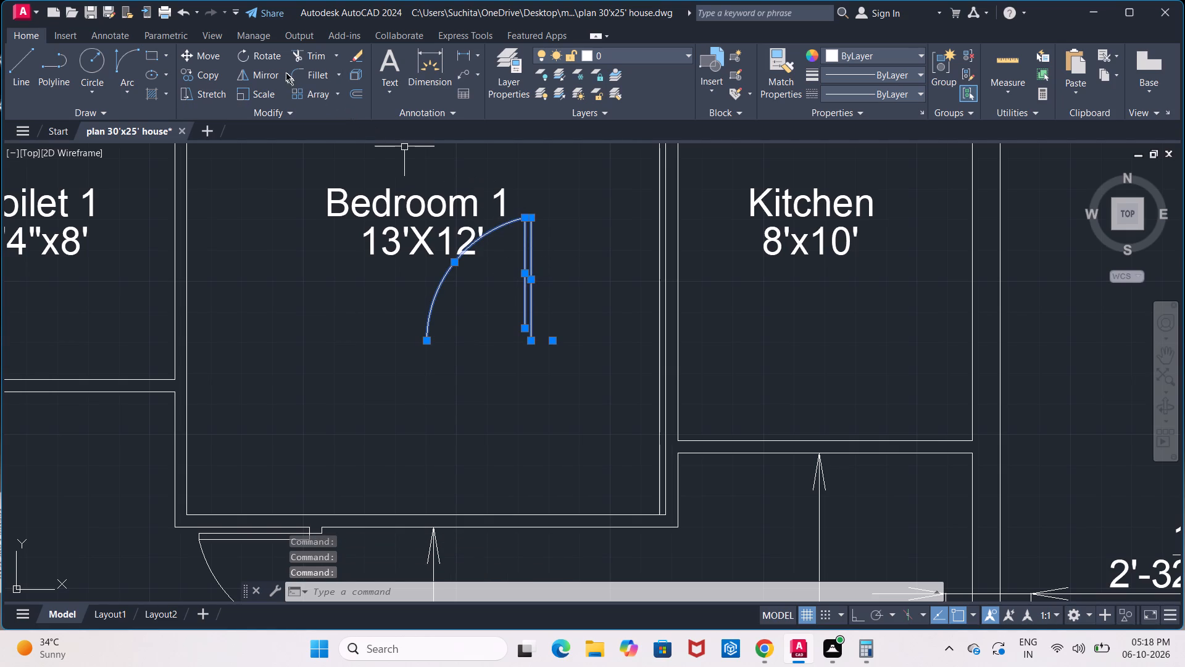
pyautogui.click(215, 59)
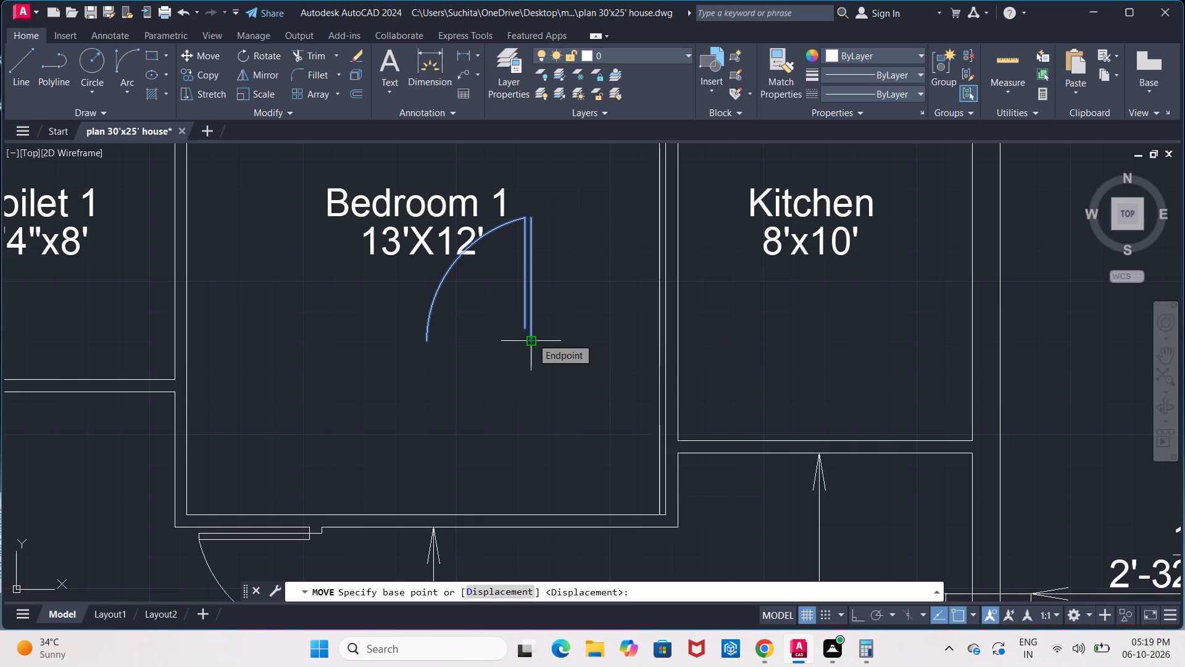
pyautogui.click(532, 338)
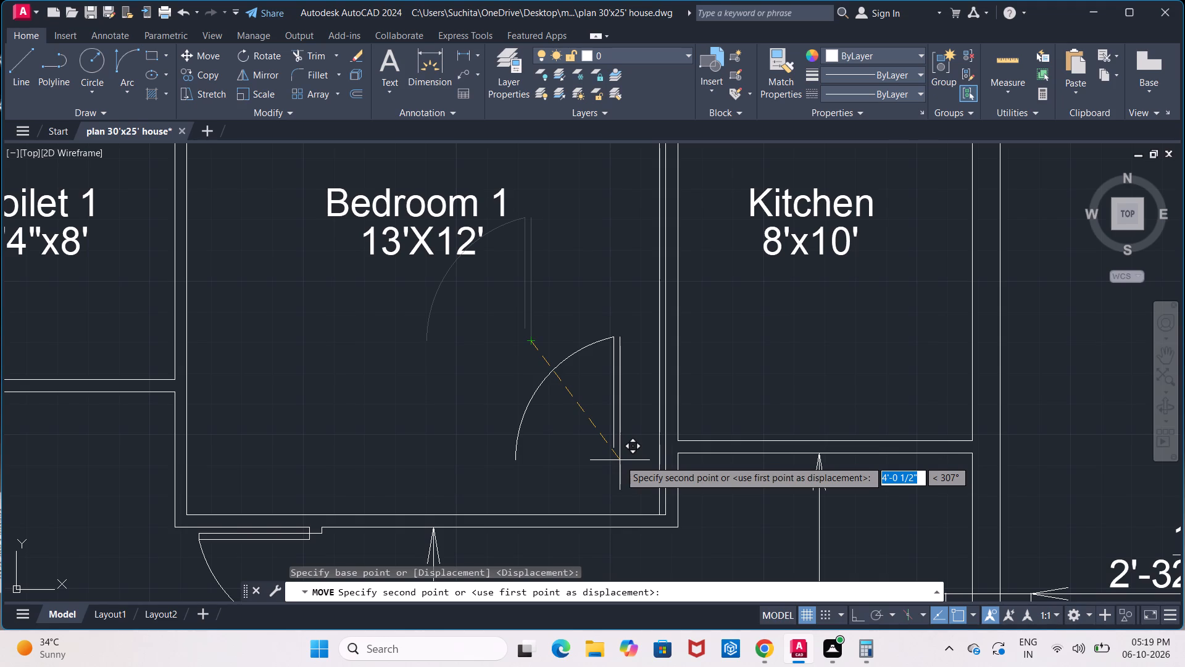
pyautogui.scroll(1, 648, 468)
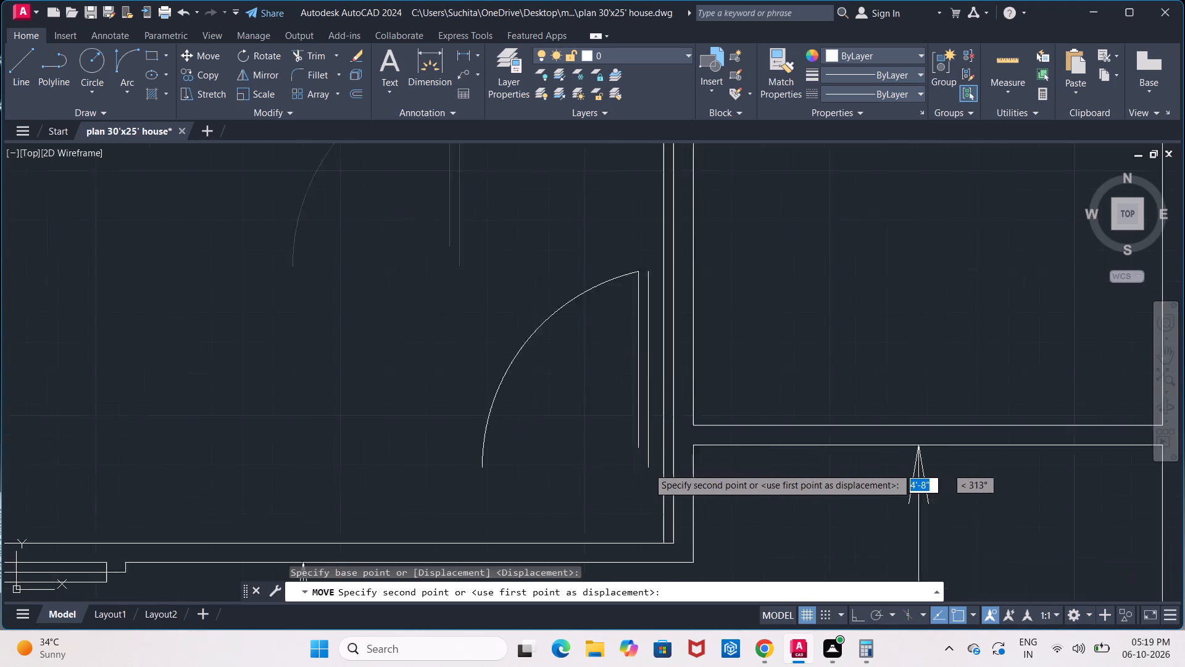
pyautogui.scroll(1, 648, 468)
pyautogui.moveTo(605, 425); pyautogui.dragTo(591, 327, button='middle')
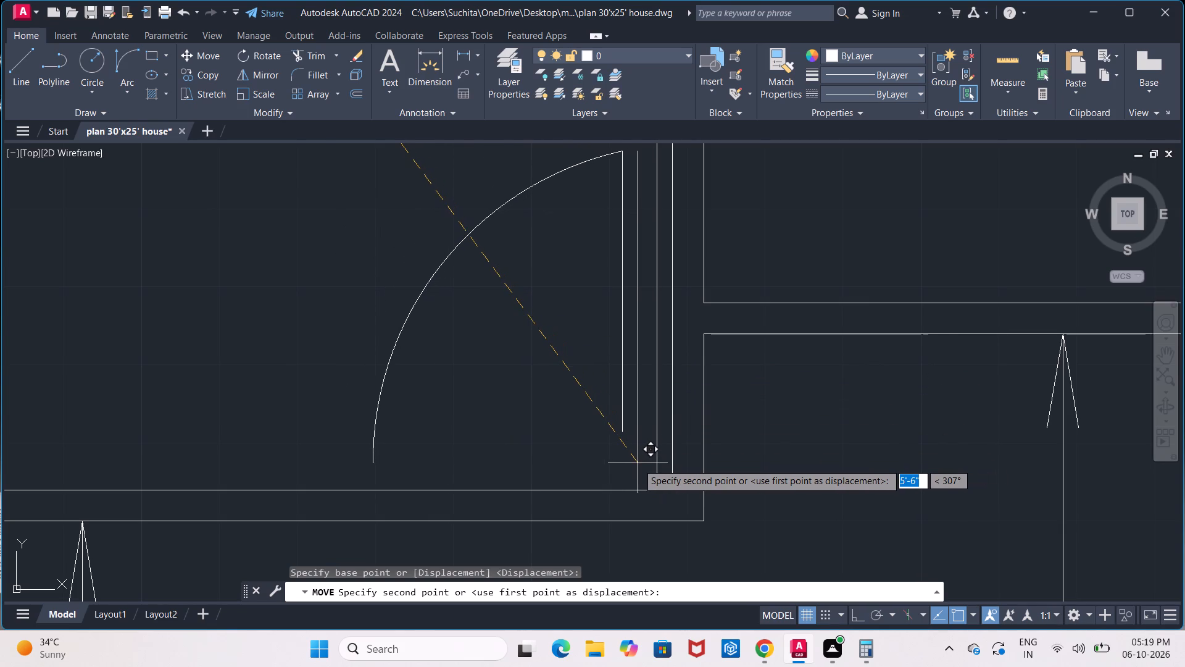
pyautogui.scroll(3, 638, 463)
pyautogui.moveTo(635, 479); pyautogui.dragTo(624, 362, button='middle')
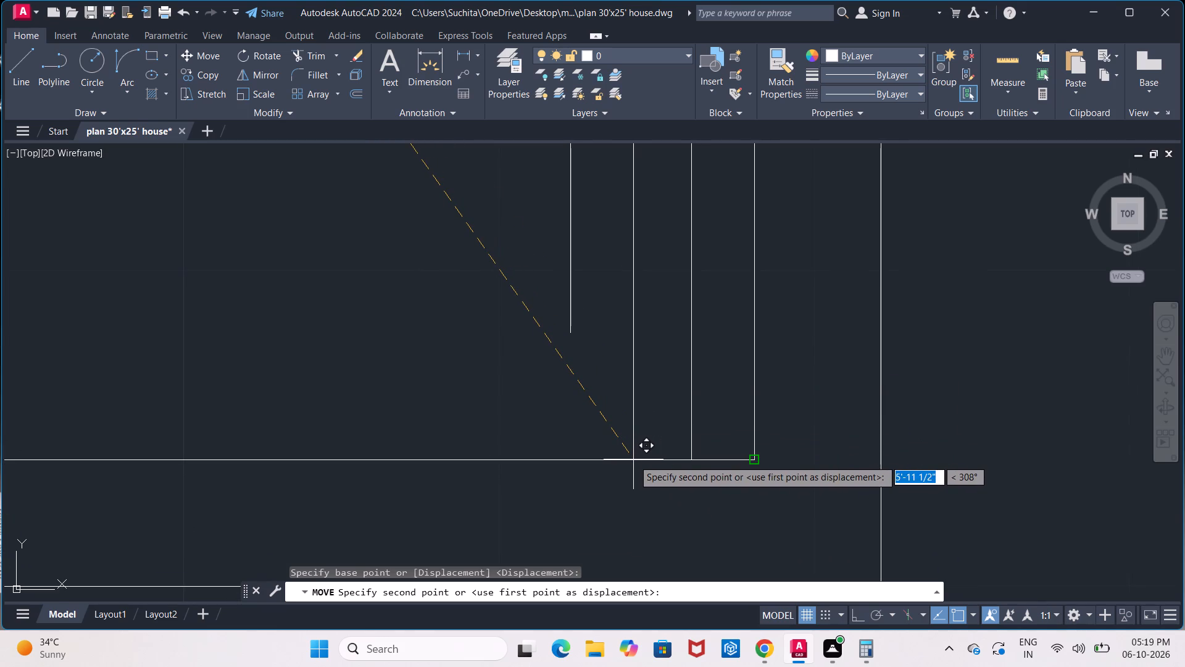
pyautogui.click(633, 459)
pyautogui.scroll(-4, 667, 424)
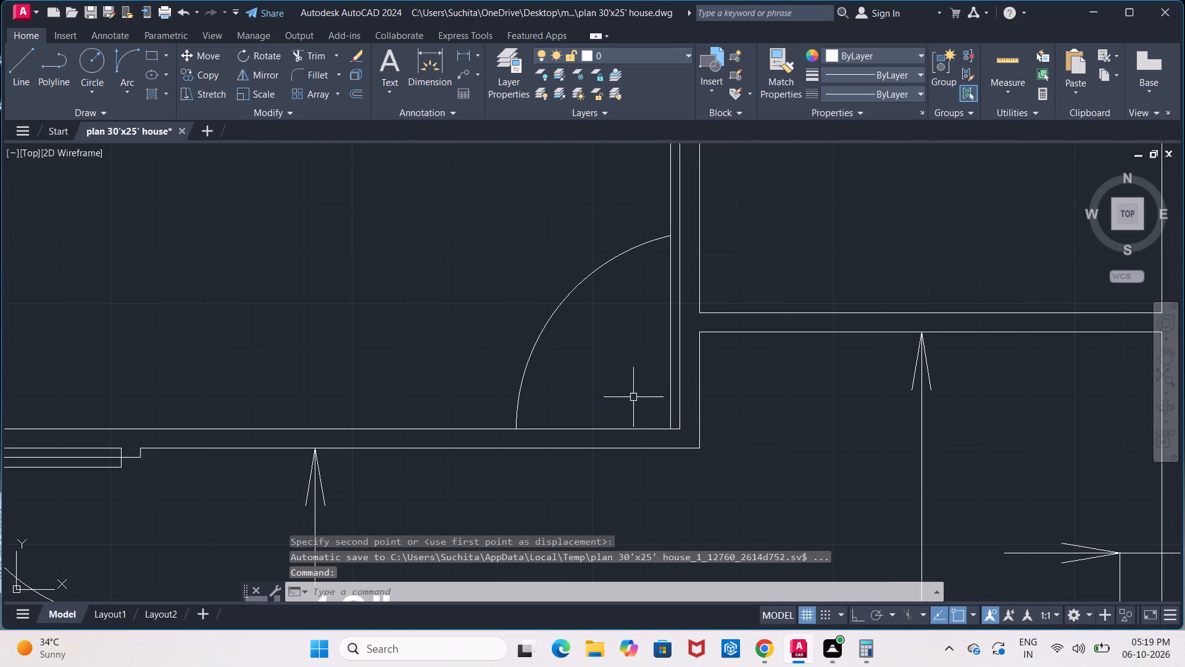
pyautogui.click(486, 321)
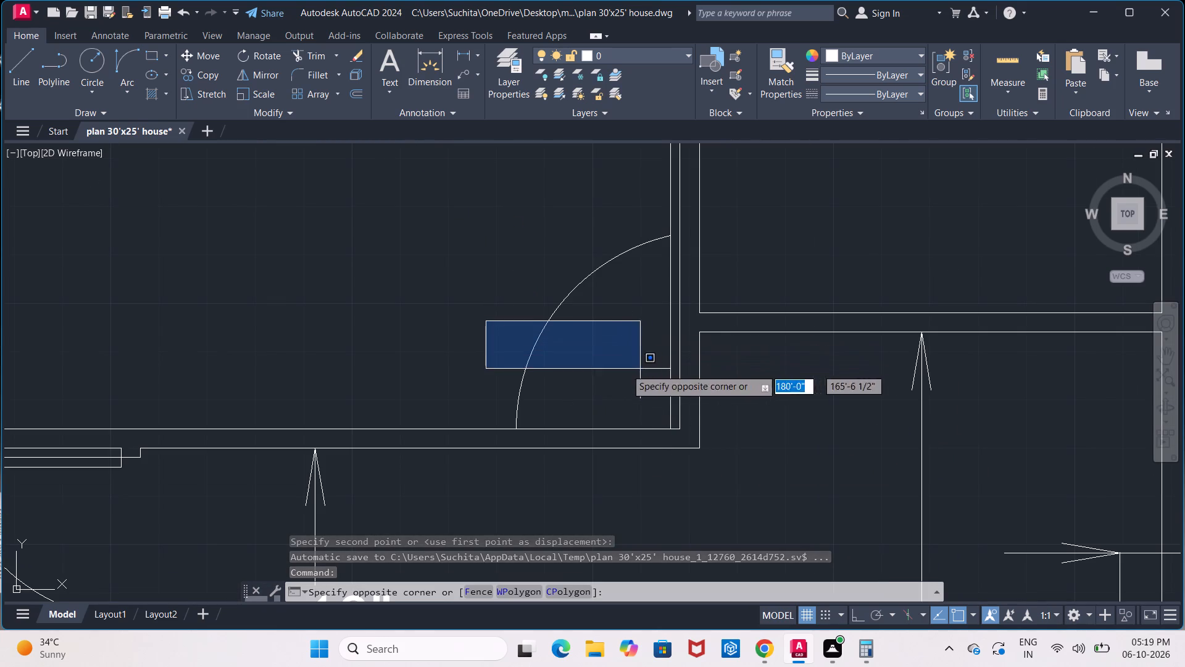
pyautogui.press('Escape')
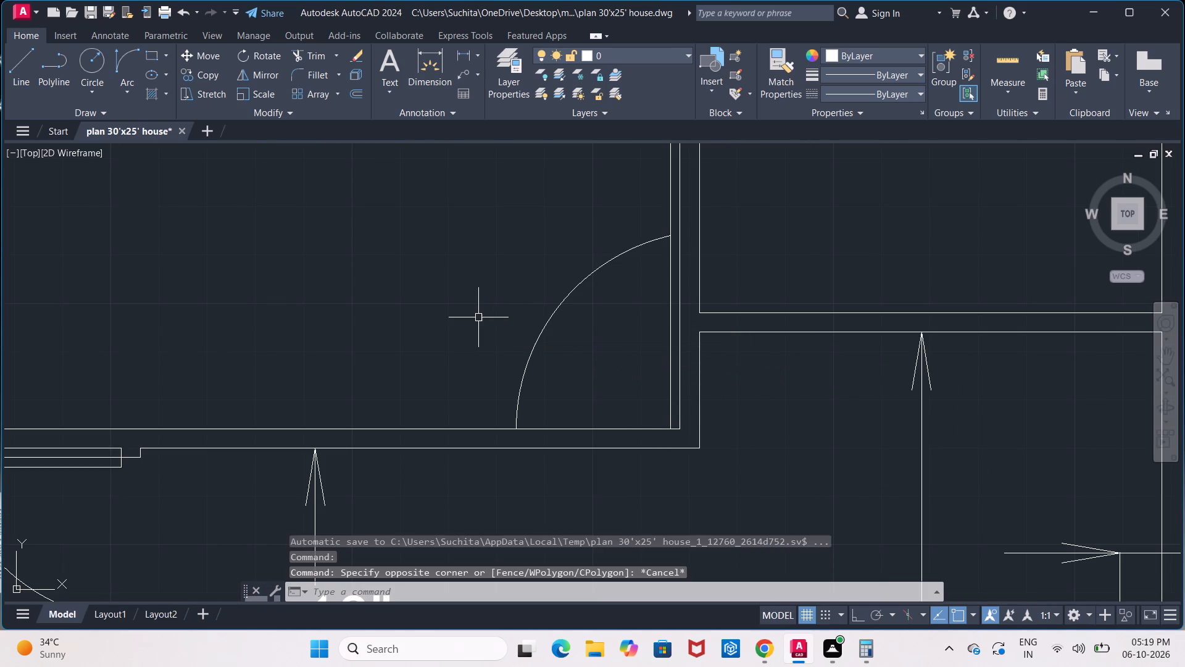
# Trim the offset line above Bedroom 1's door leaf and the inner wall face between the swing arc and leaf.
pyautogui.moveTo(548, 338); pyautogui.dragTo(540, 342, button='middle')
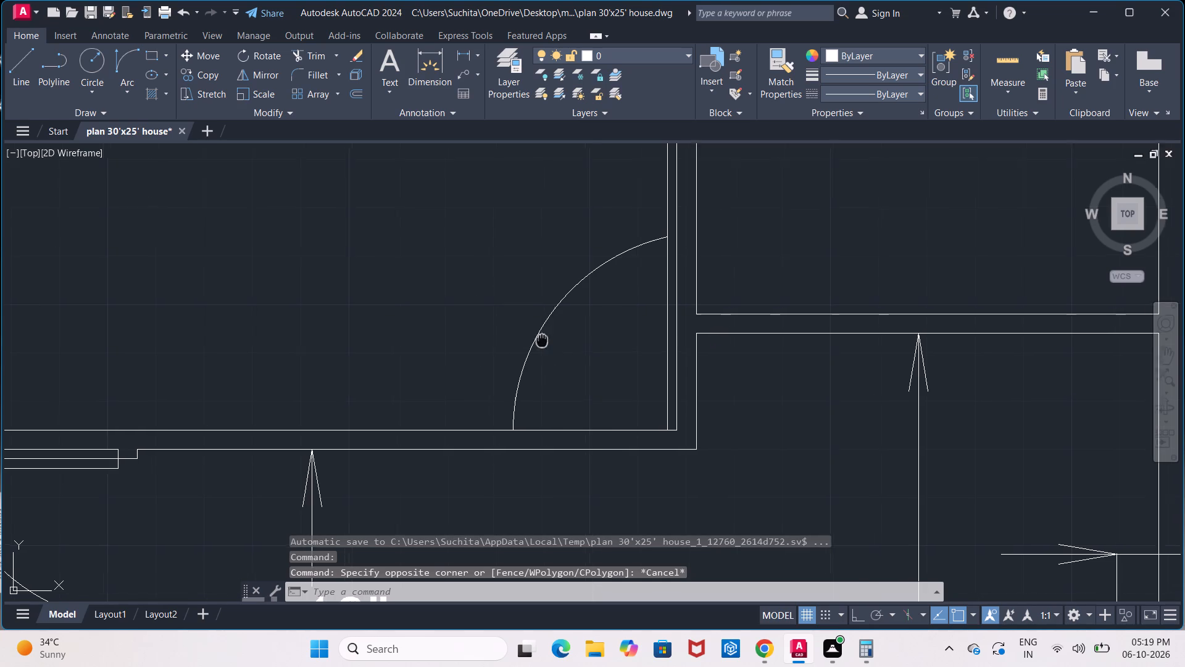
pyautogui.moveTo(540, 342); pyautogui.dragTo(373, 398, button='middle')
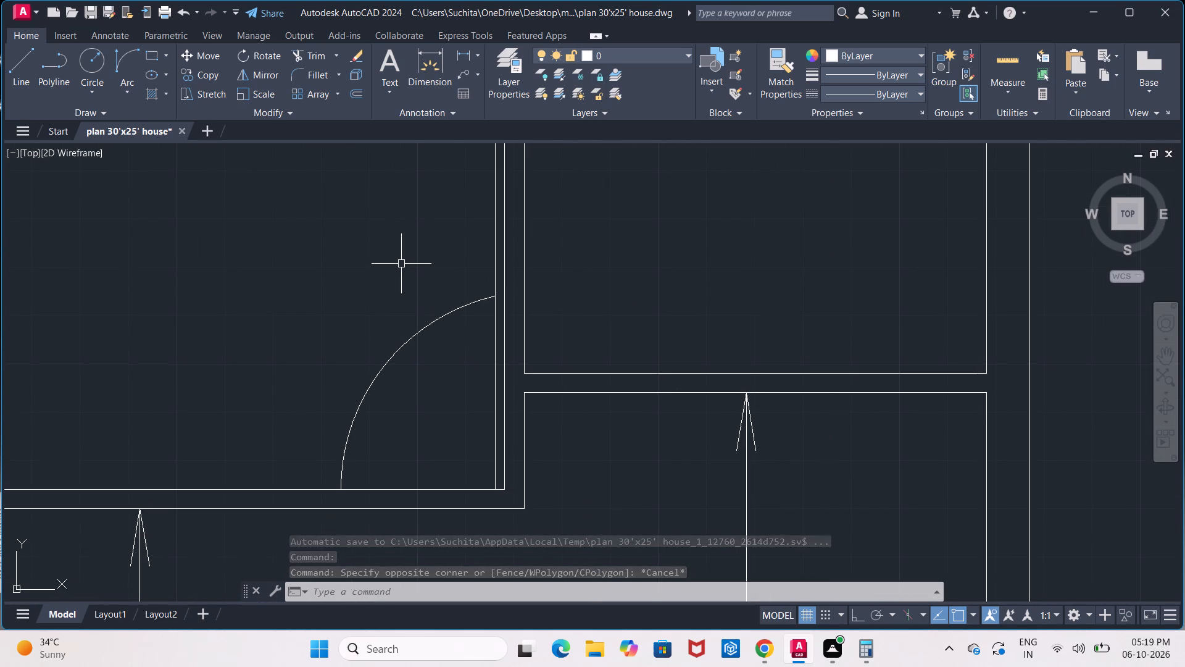
pyautogui.press('t')
pyautogui.press('r')
pyautogui.press('Return')
pyautogui.press('Return')
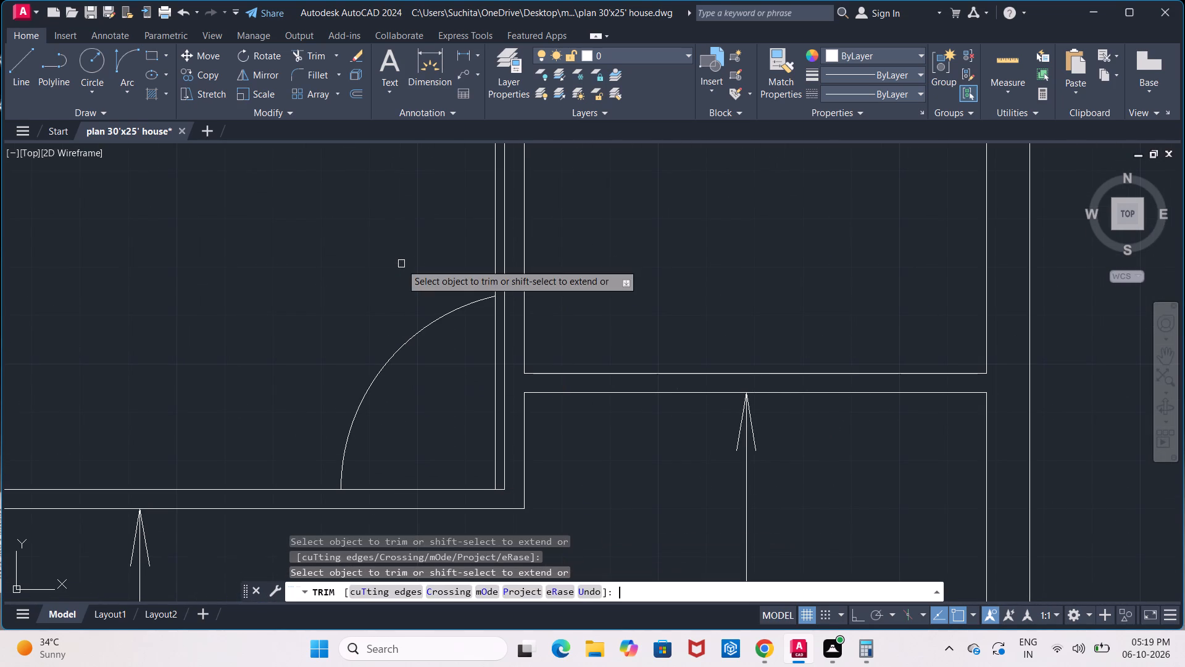
pyautogui.click(494, 262)
pyautogui.scroll(-1, 534, 334)
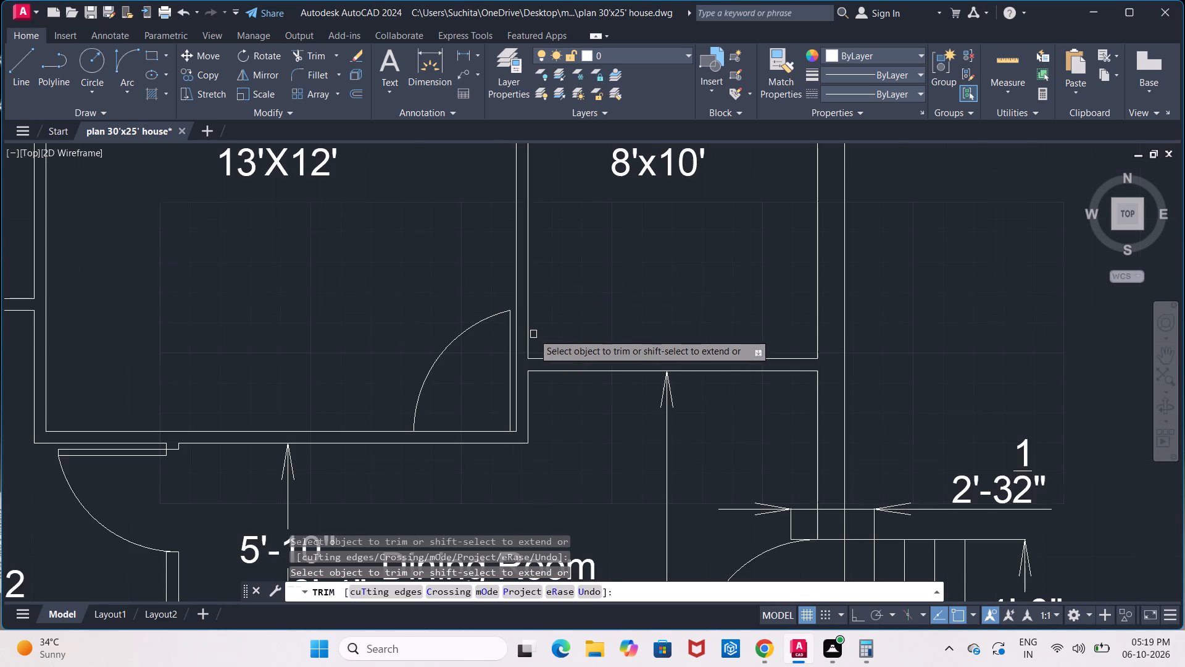
pyautogui.moveTo(608, 337); pyautogui.dragTo(605, 289, button='middle')
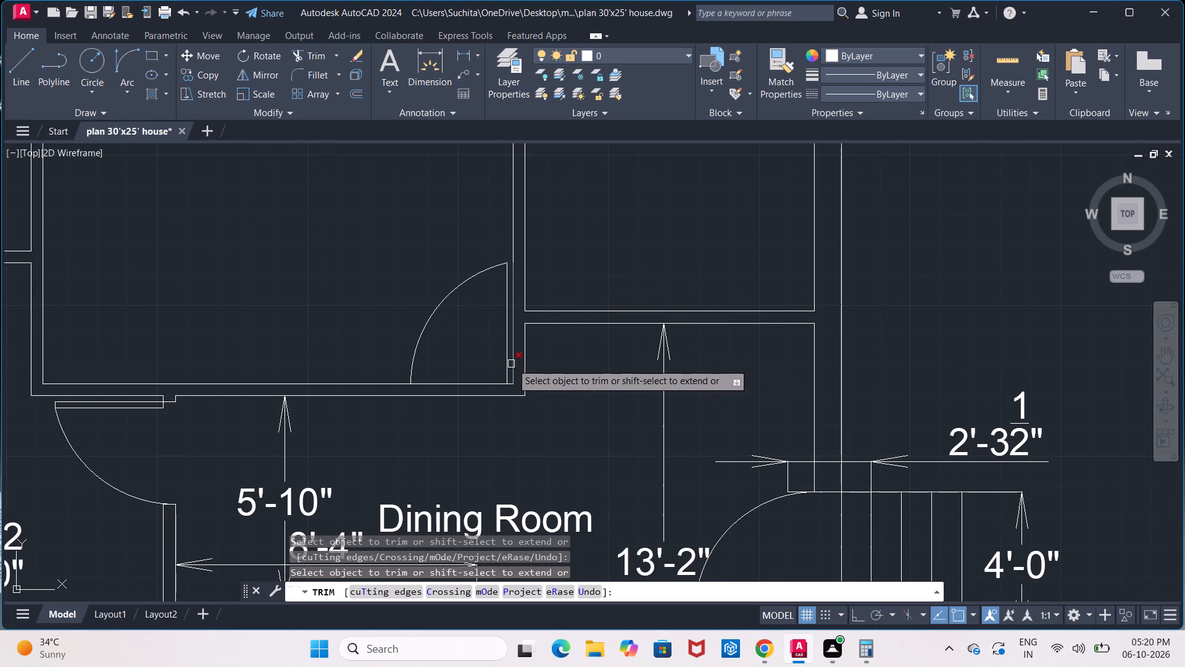
pyautogui.click(452, 380)
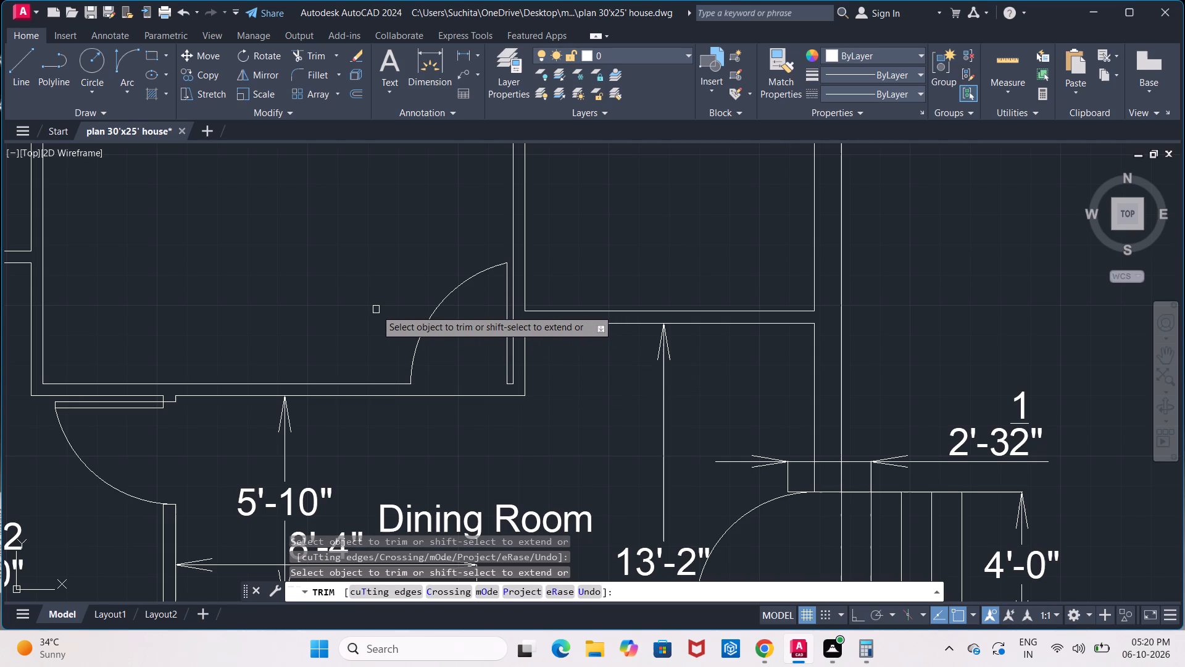
pyautogui.press('Escape')
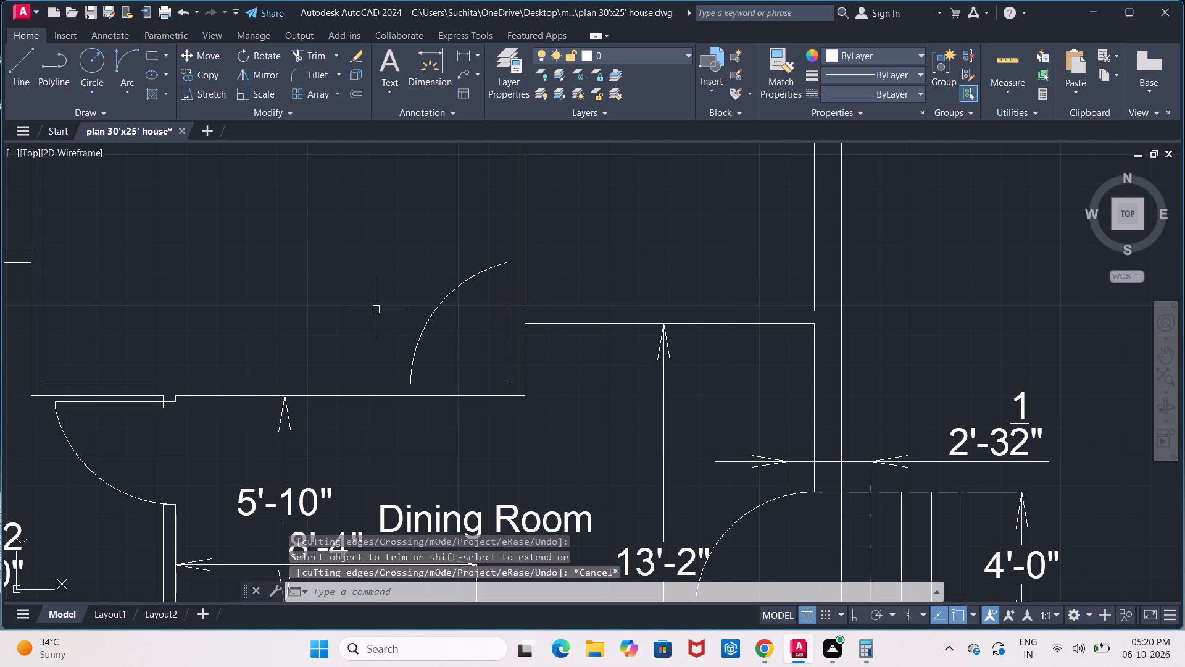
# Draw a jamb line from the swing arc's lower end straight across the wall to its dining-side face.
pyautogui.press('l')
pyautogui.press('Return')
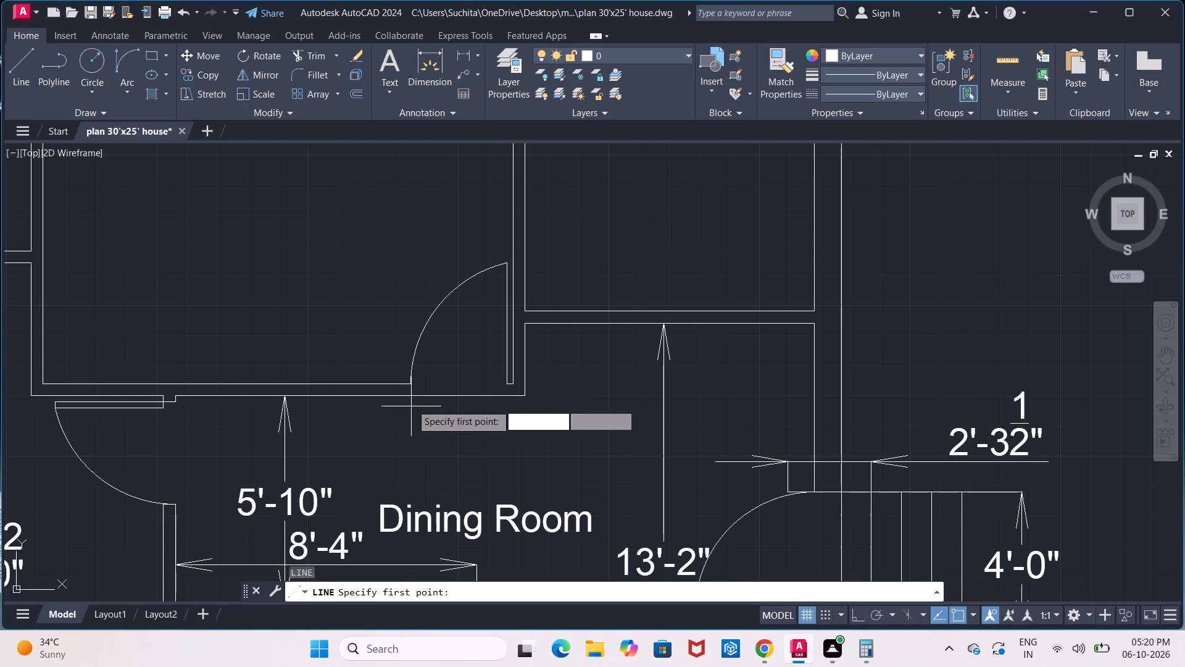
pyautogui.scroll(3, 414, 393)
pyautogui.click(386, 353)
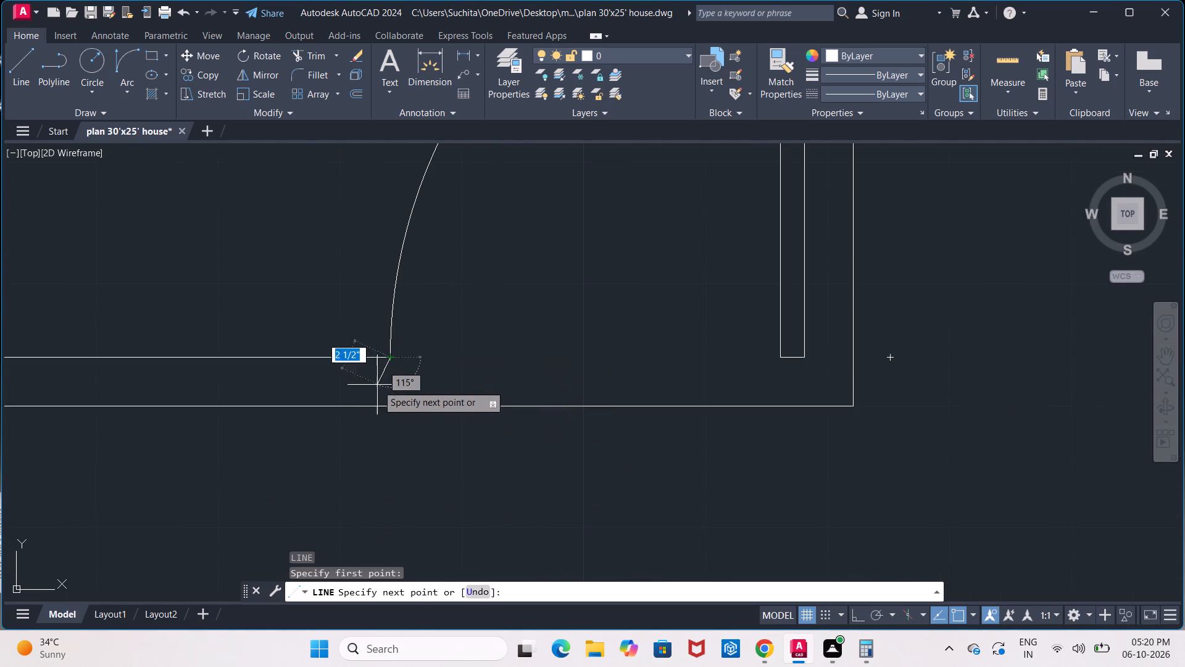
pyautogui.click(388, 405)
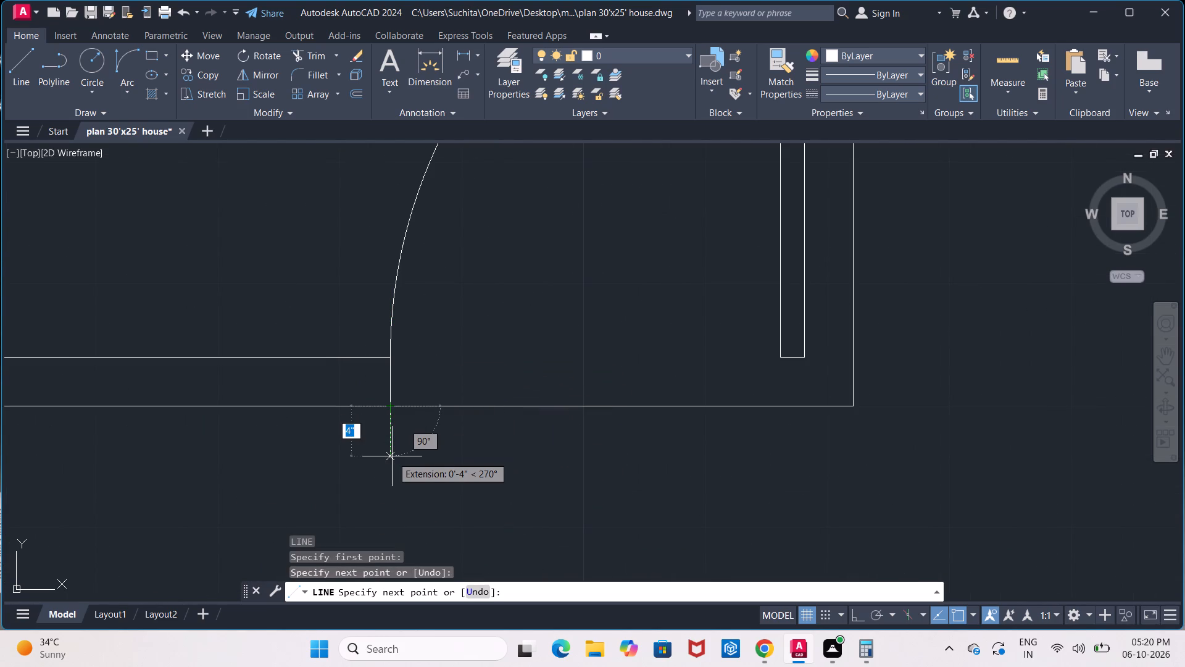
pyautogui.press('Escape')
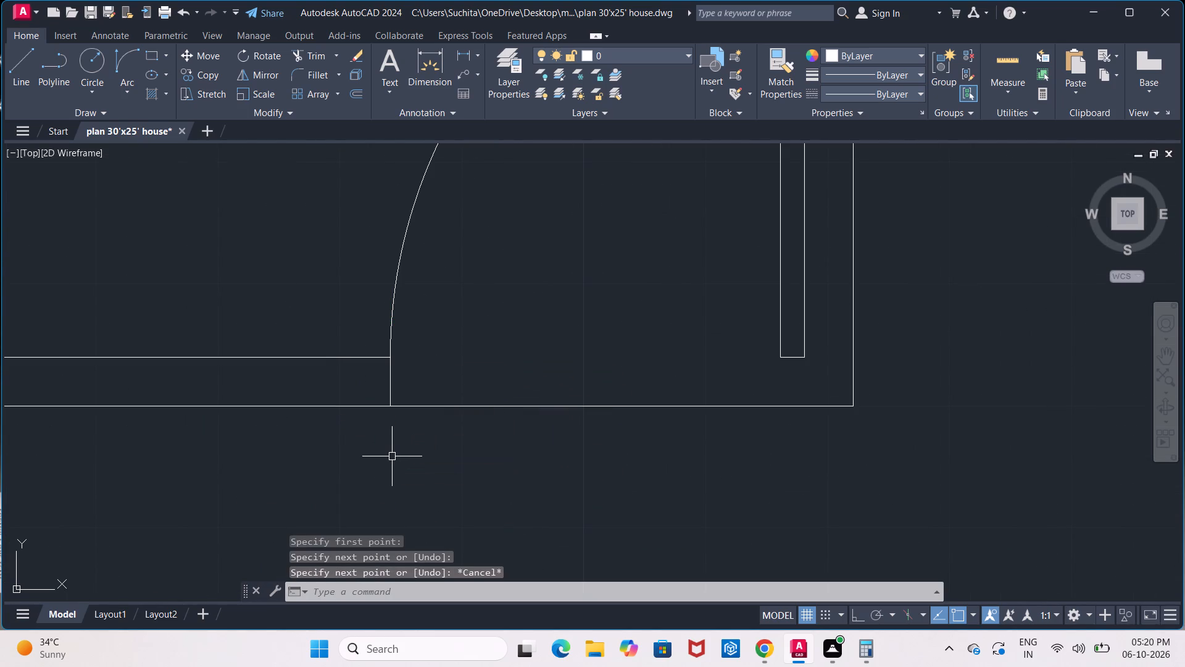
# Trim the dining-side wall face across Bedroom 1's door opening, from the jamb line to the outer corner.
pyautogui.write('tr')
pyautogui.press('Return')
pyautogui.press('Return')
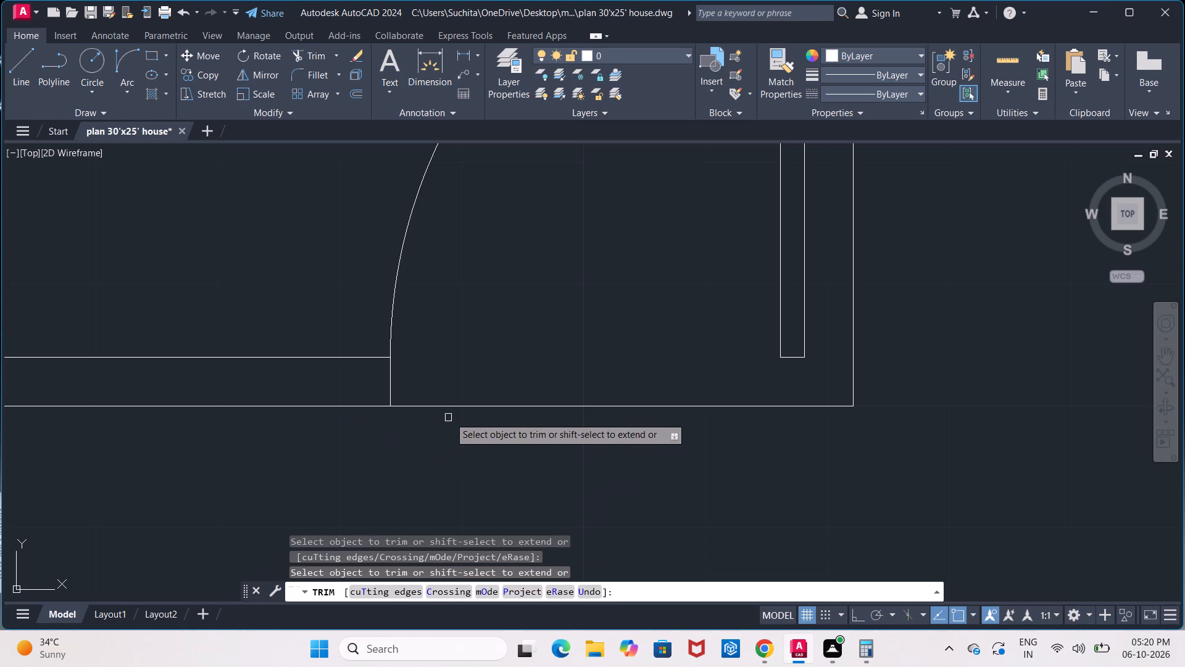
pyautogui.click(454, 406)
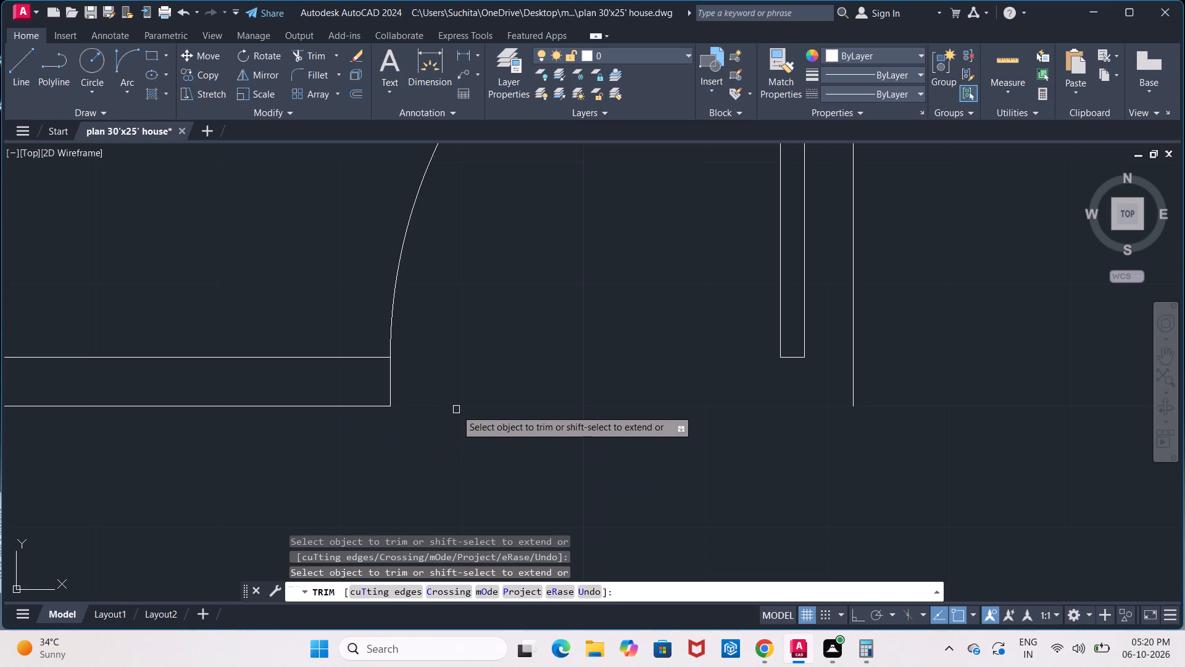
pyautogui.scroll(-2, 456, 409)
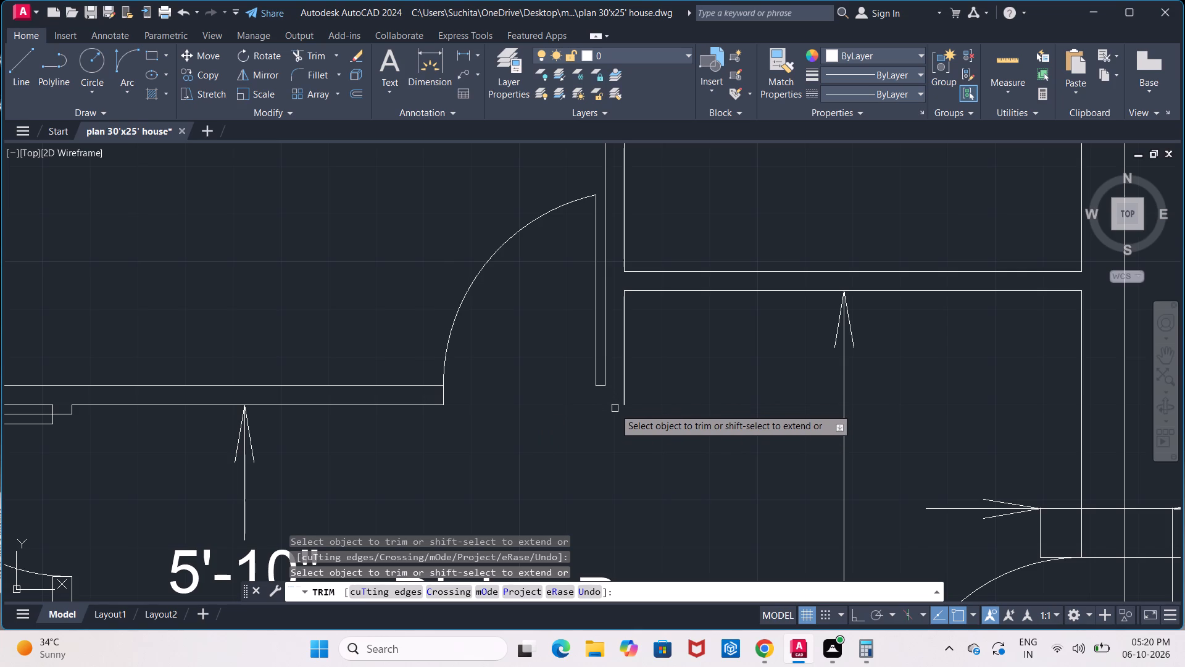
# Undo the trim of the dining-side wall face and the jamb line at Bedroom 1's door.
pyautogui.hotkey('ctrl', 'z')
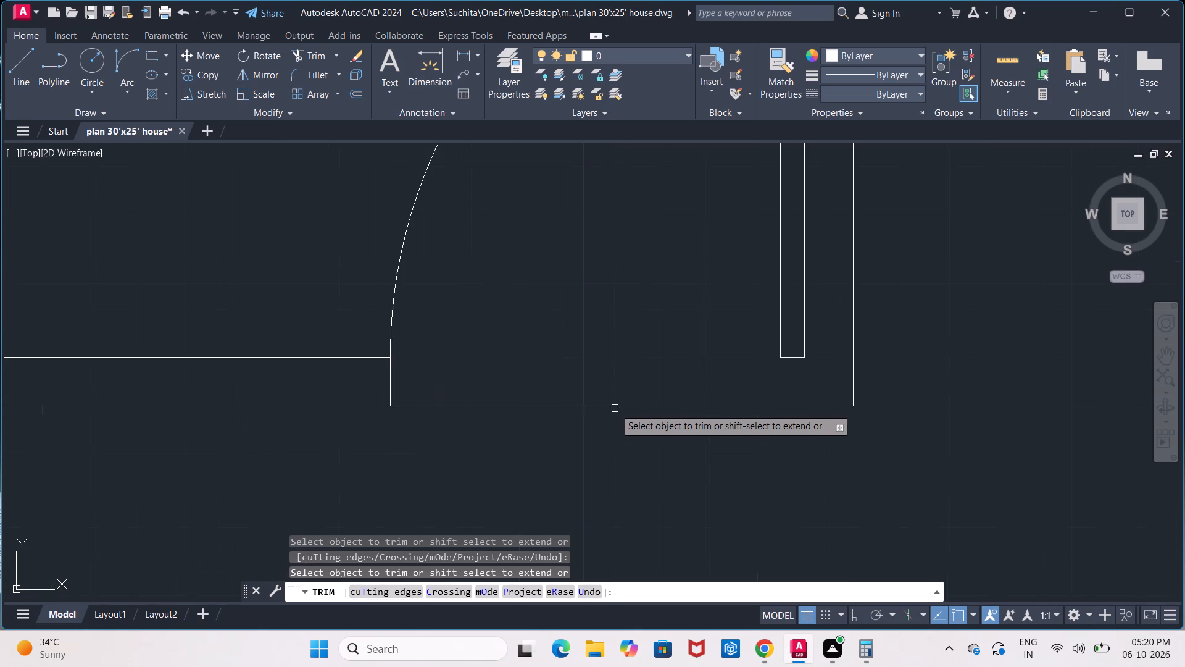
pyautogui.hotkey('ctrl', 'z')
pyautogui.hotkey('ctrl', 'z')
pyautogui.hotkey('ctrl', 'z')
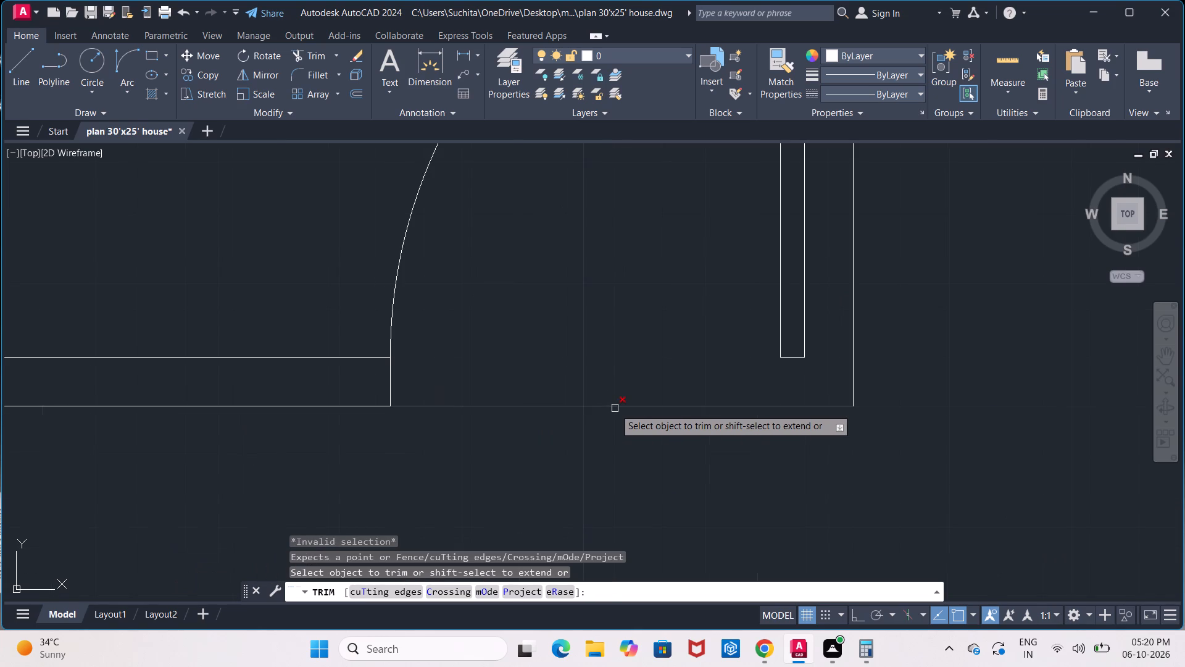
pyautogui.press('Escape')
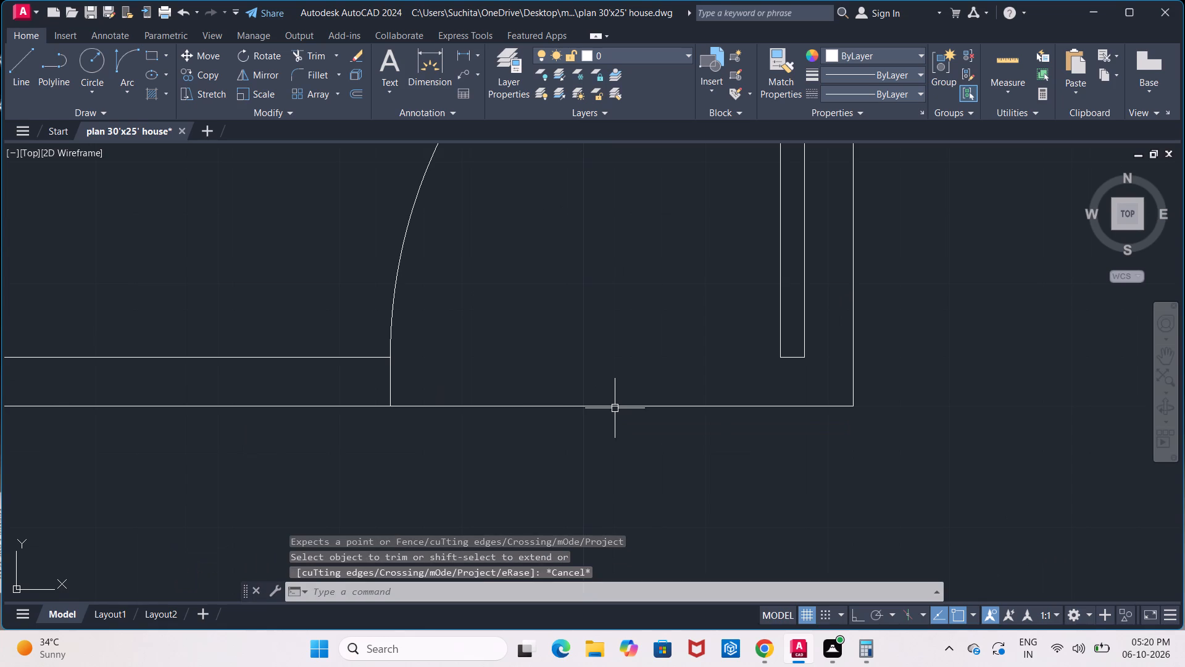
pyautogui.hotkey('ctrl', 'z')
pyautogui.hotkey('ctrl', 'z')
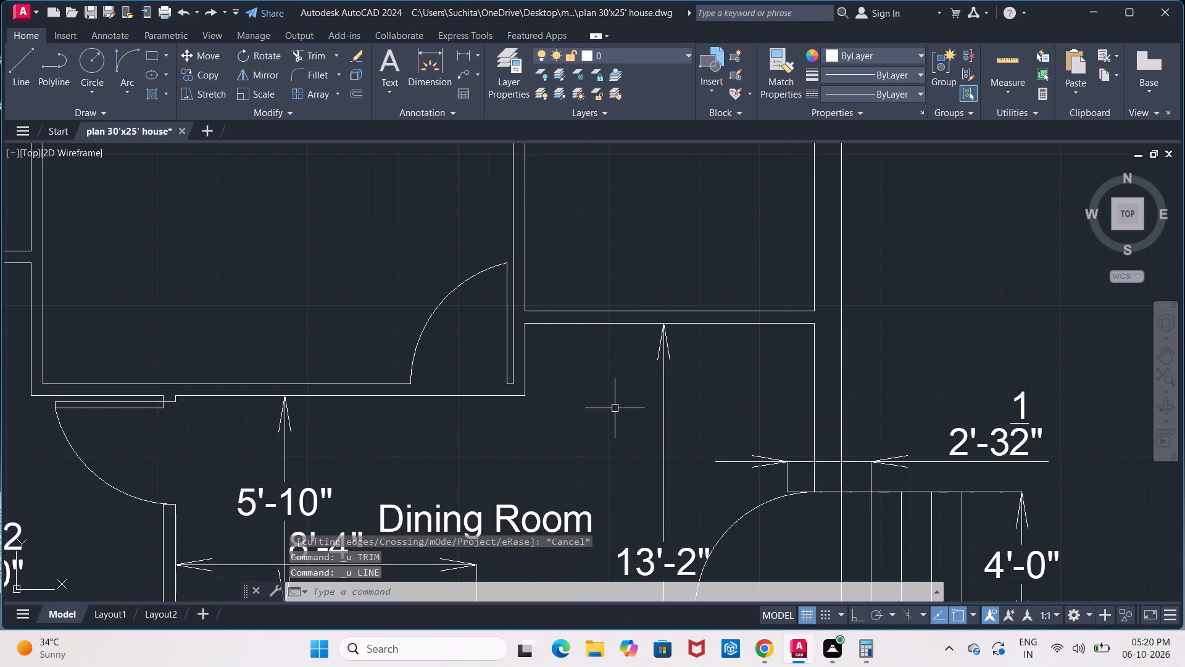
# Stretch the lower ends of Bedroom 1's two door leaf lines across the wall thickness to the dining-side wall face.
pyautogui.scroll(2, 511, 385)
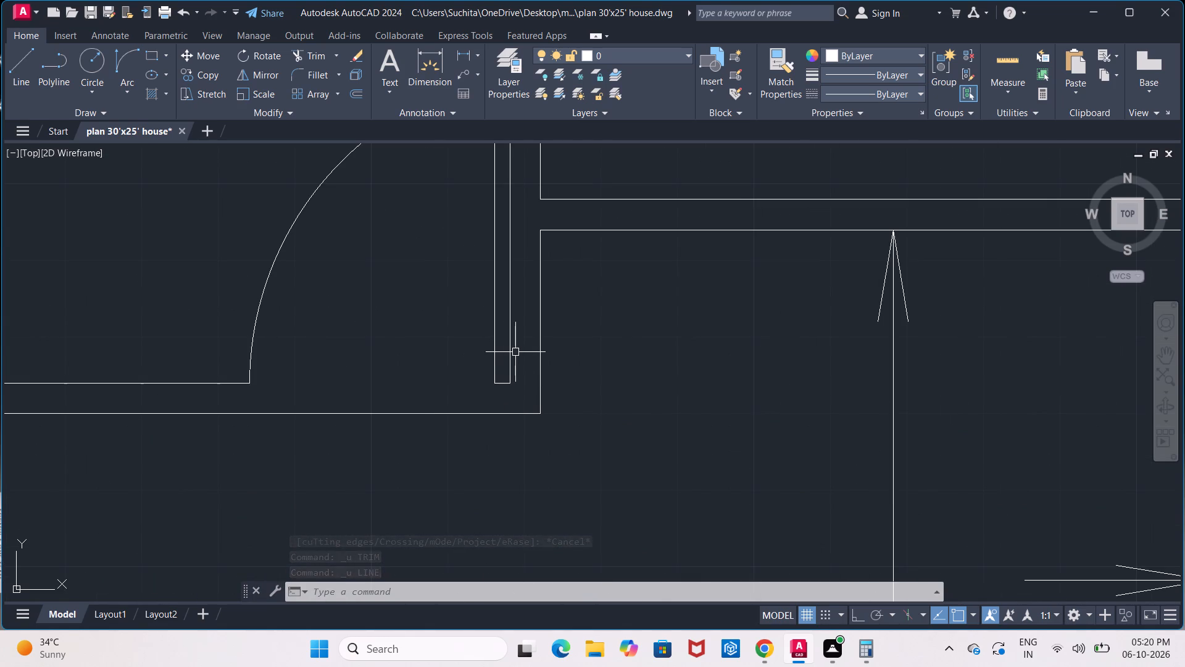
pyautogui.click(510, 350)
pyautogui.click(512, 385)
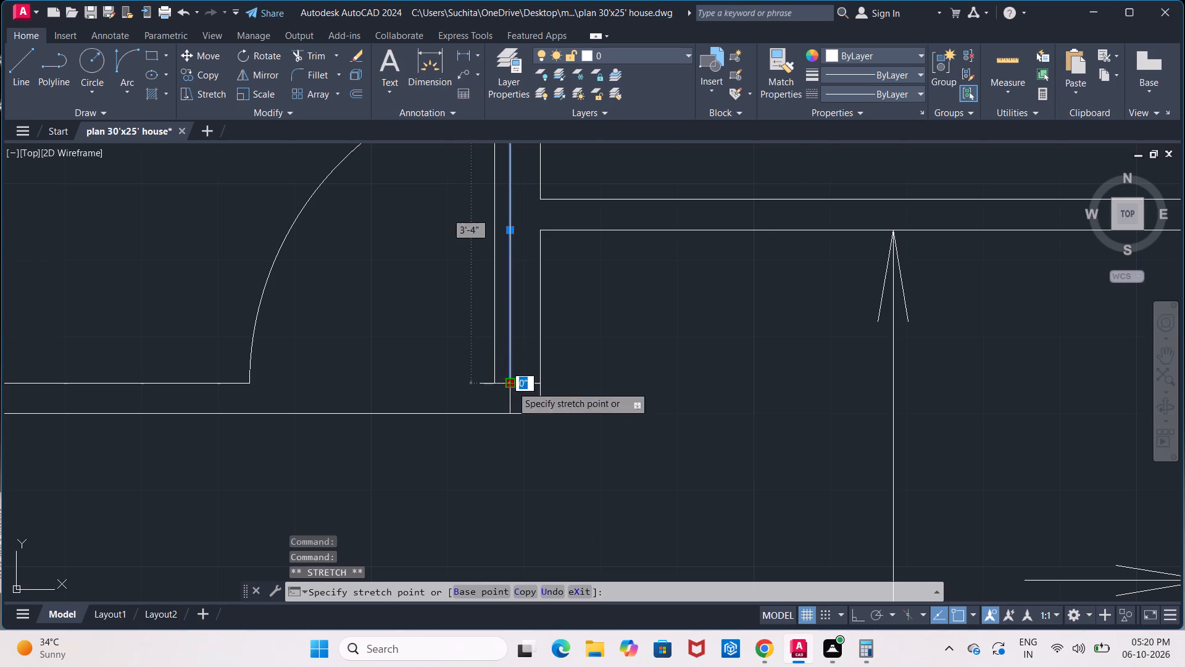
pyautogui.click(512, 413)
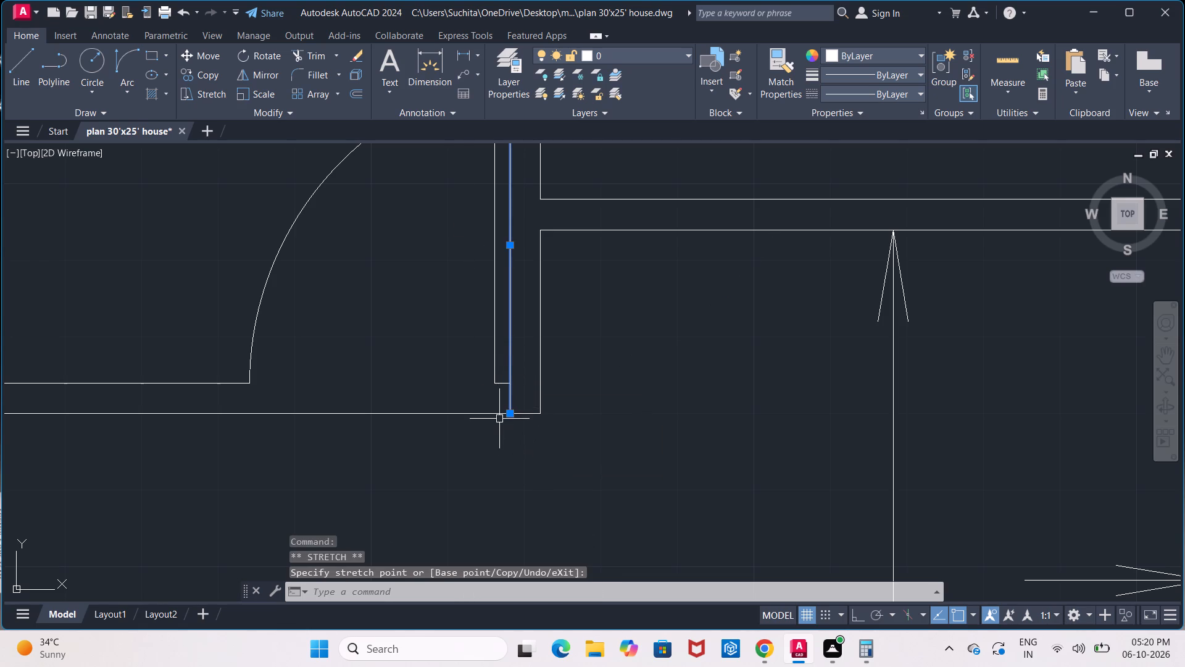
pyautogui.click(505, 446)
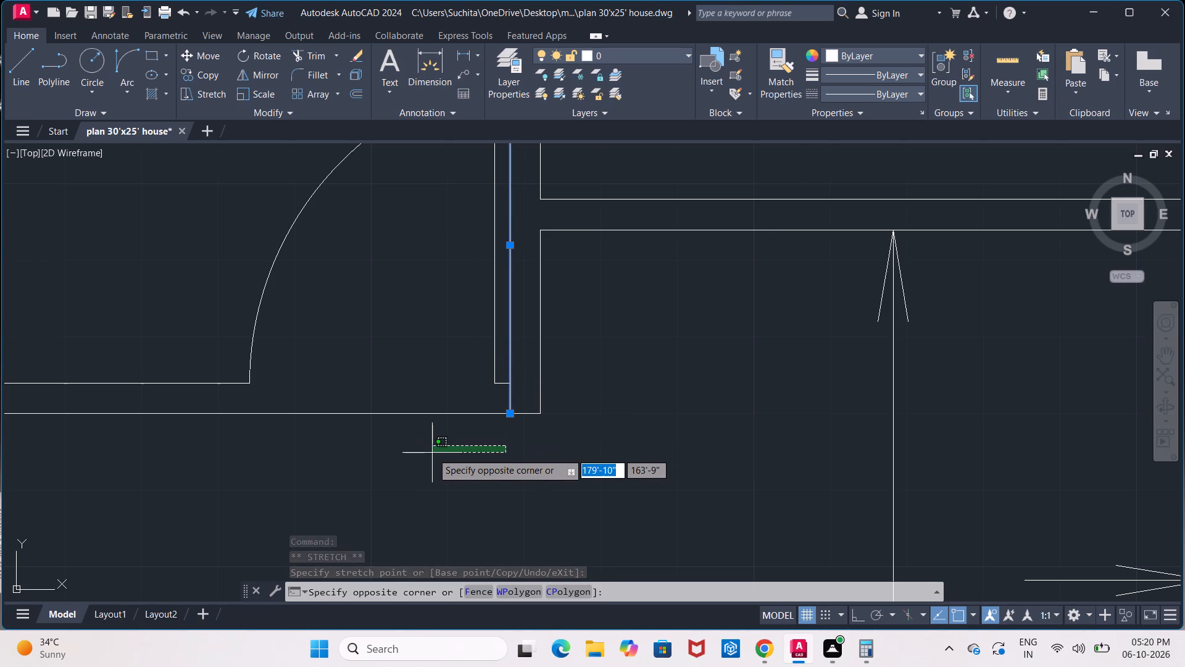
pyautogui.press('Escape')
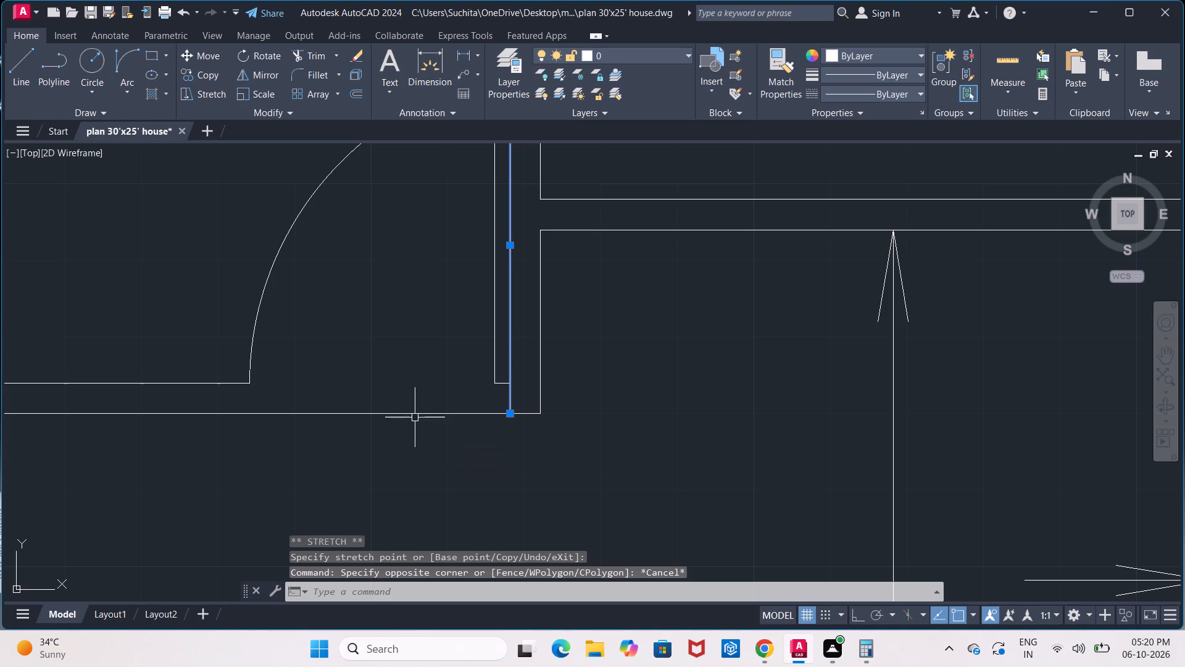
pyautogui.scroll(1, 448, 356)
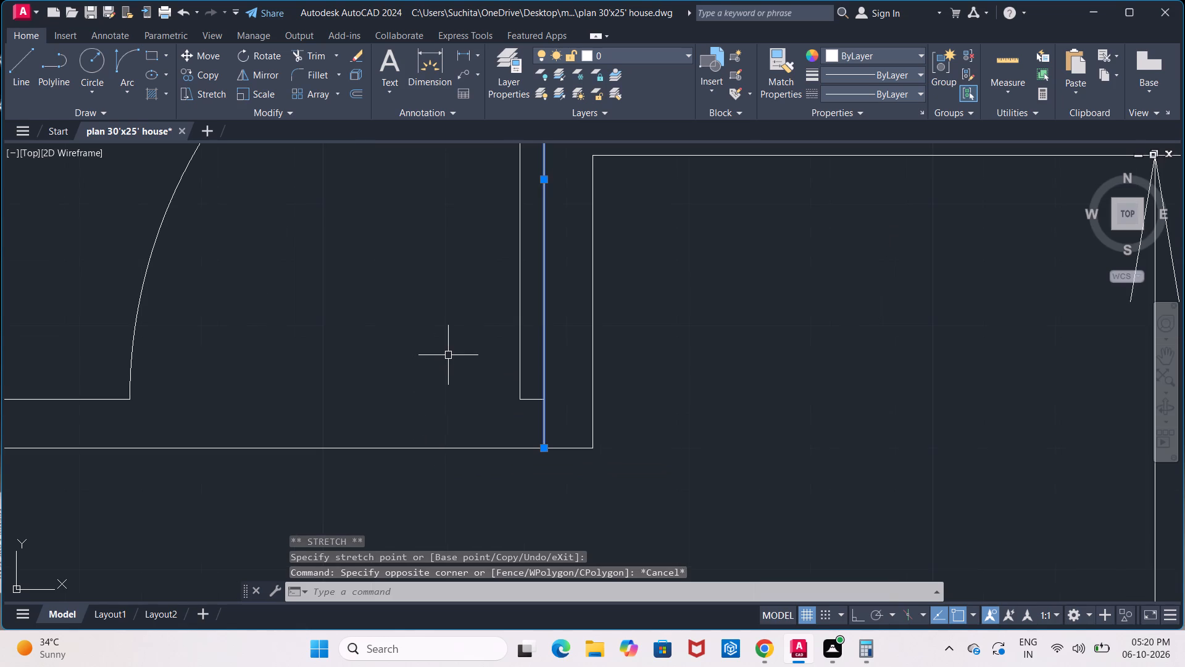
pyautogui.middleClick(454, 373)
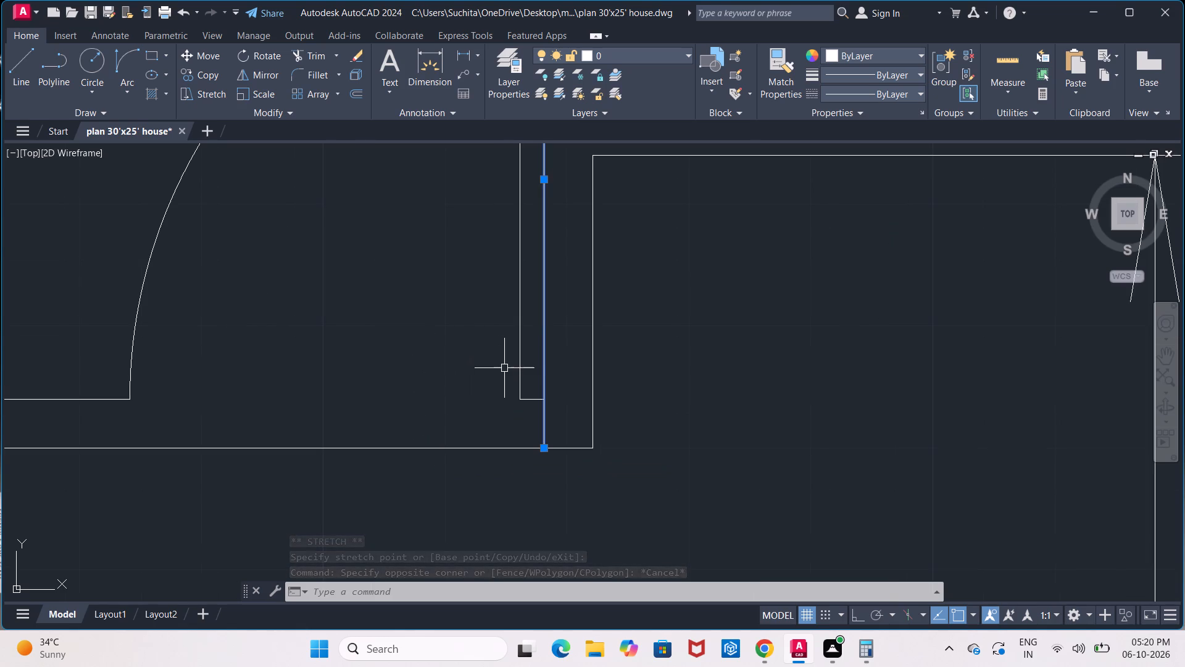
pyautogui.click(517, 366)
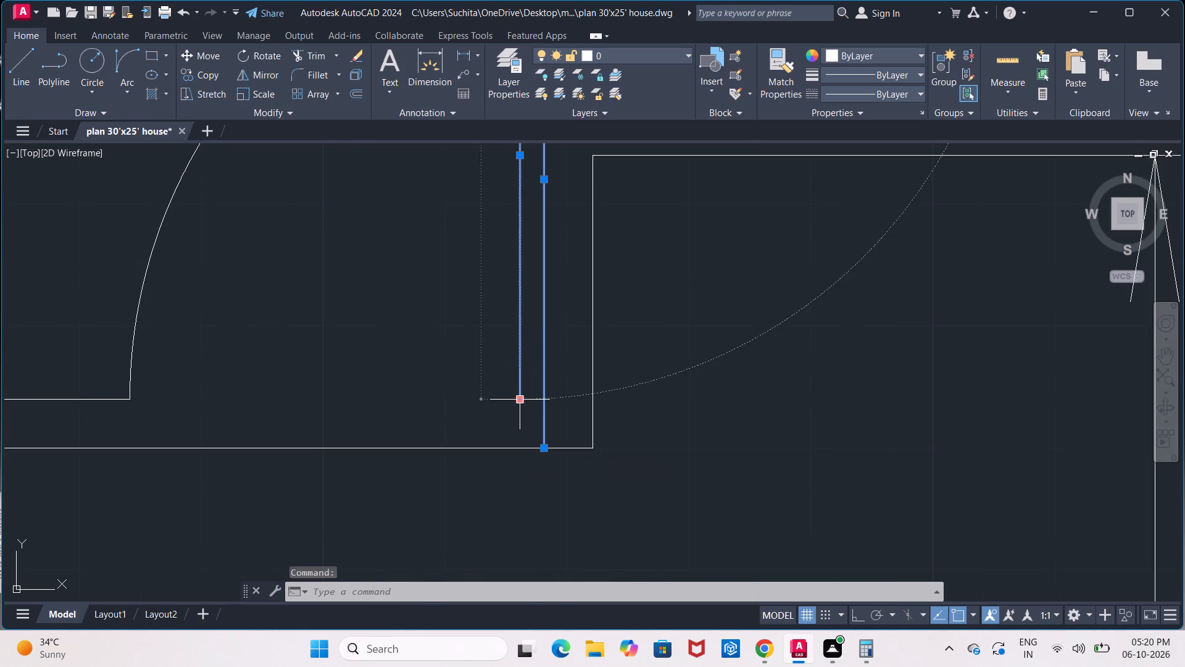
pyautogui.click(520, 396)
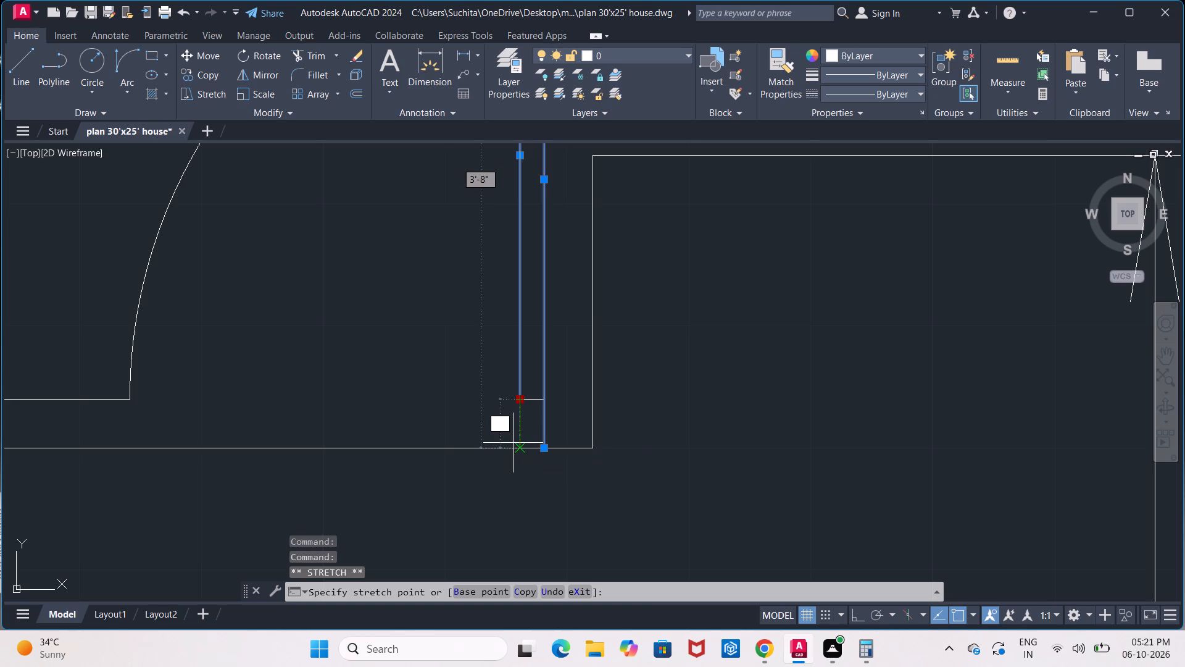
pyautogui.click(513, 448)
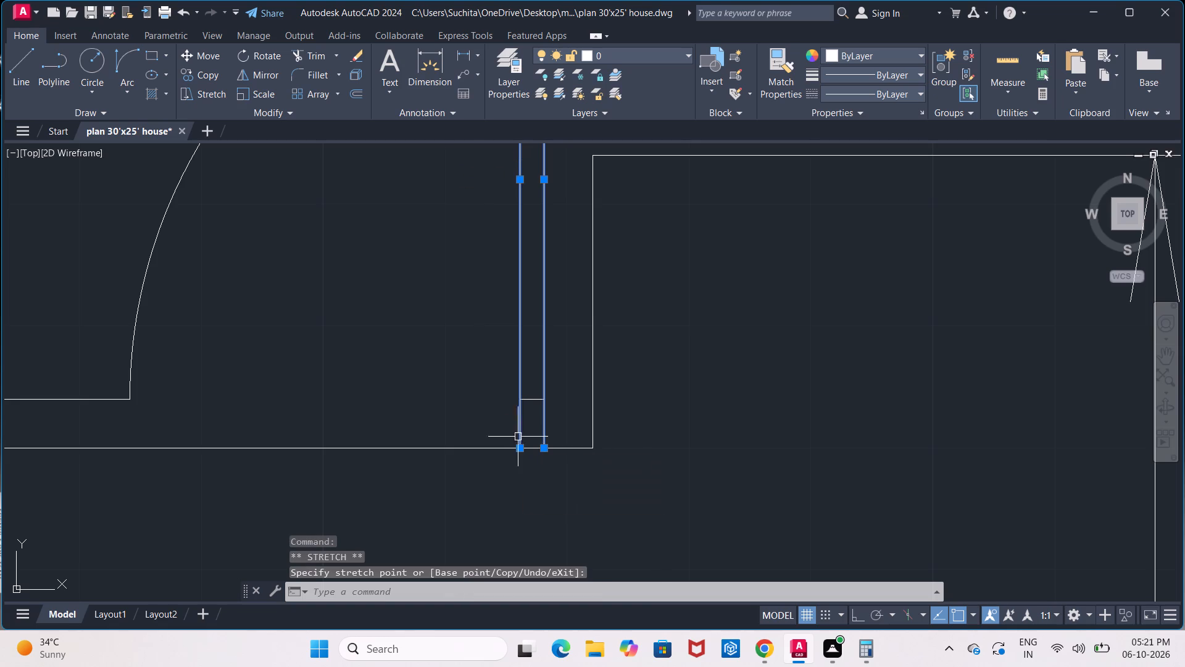
# Erase the two stretched door leaf lines together with the short line closing the leaf's lower end.
pyautogui.click(530, 401)
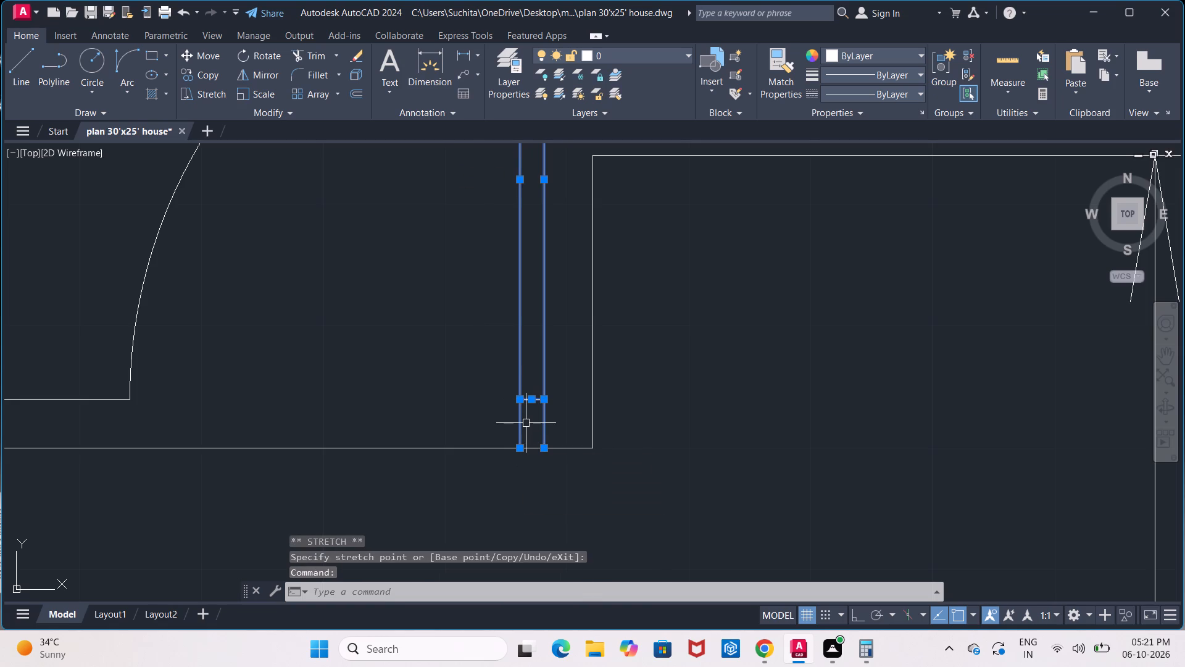
pyautogui.press('Delete')
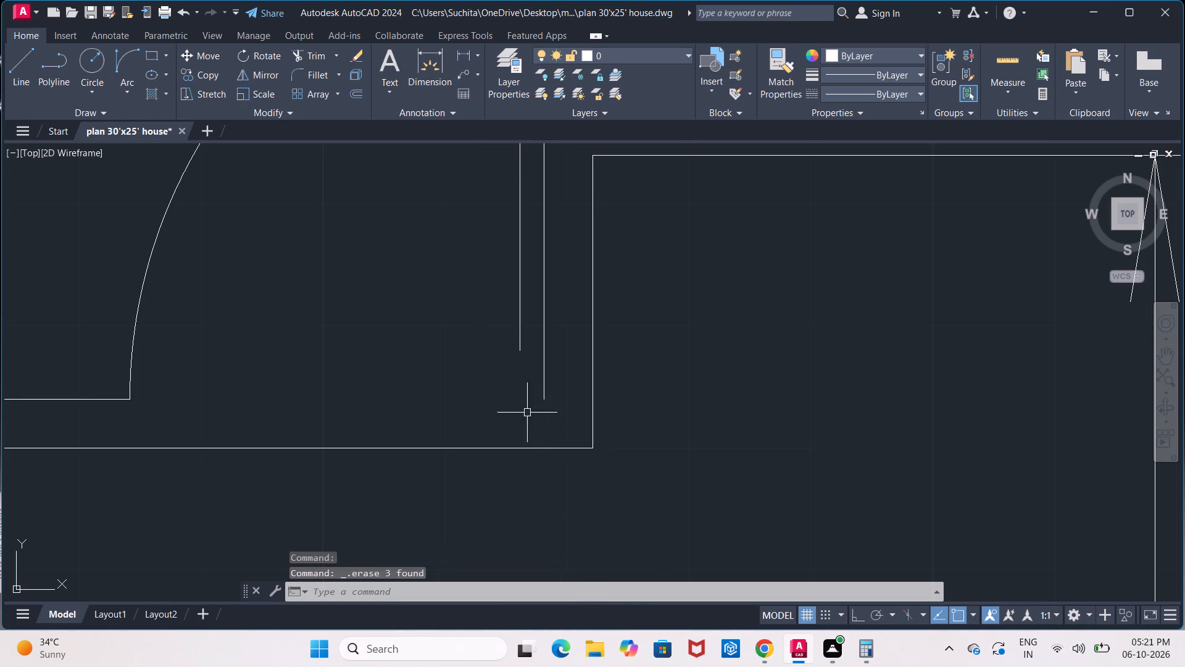
# Stretch the lower ends of the two remaining parallel leaf lines at Bedroom 1's door to the dining-side wall face.
pyautogui.click(545, 323)
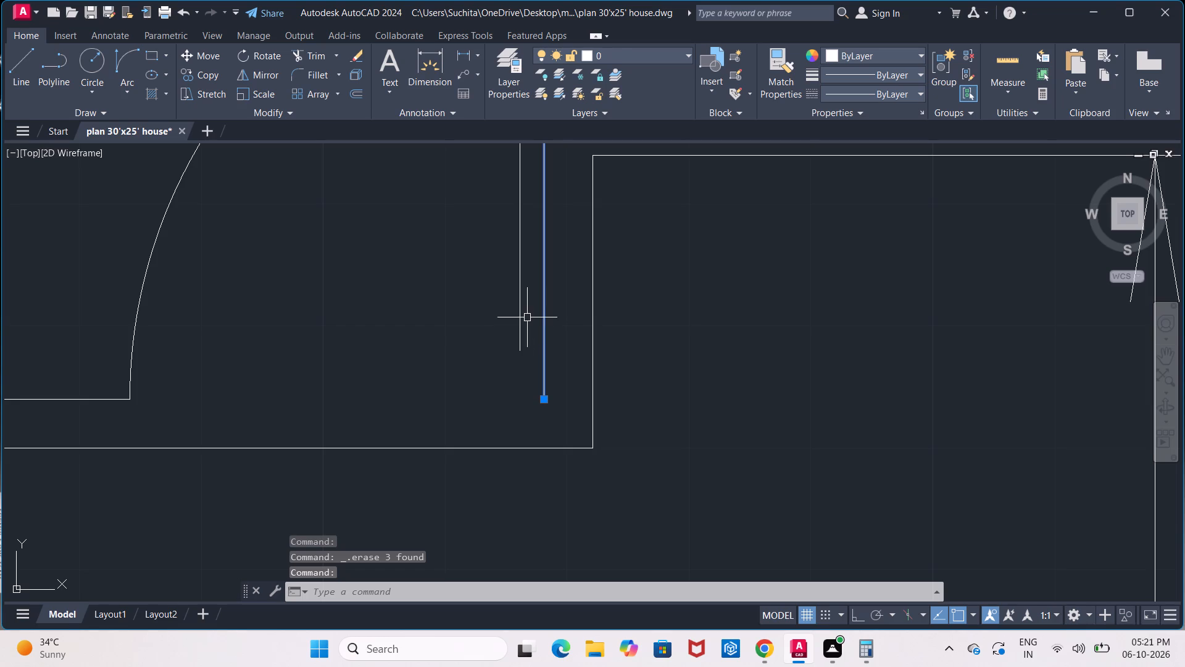
pyautogui.click(518, 321)
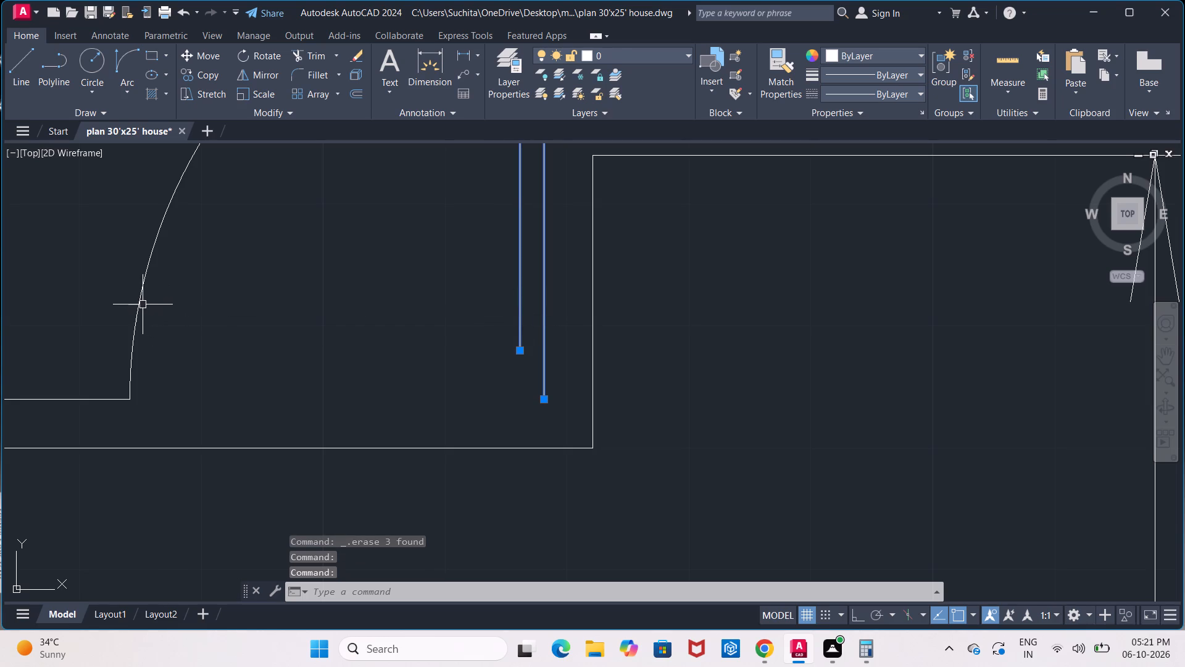
pyautogui.click(138, 305)
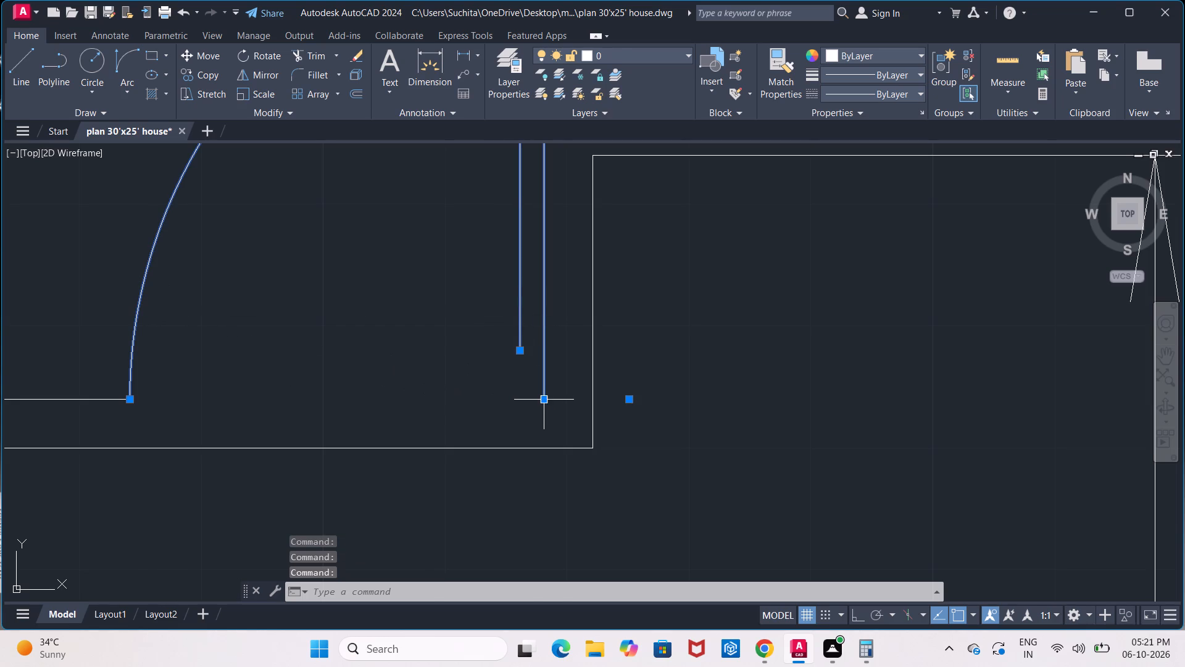
pyautogui.click(544, 399)
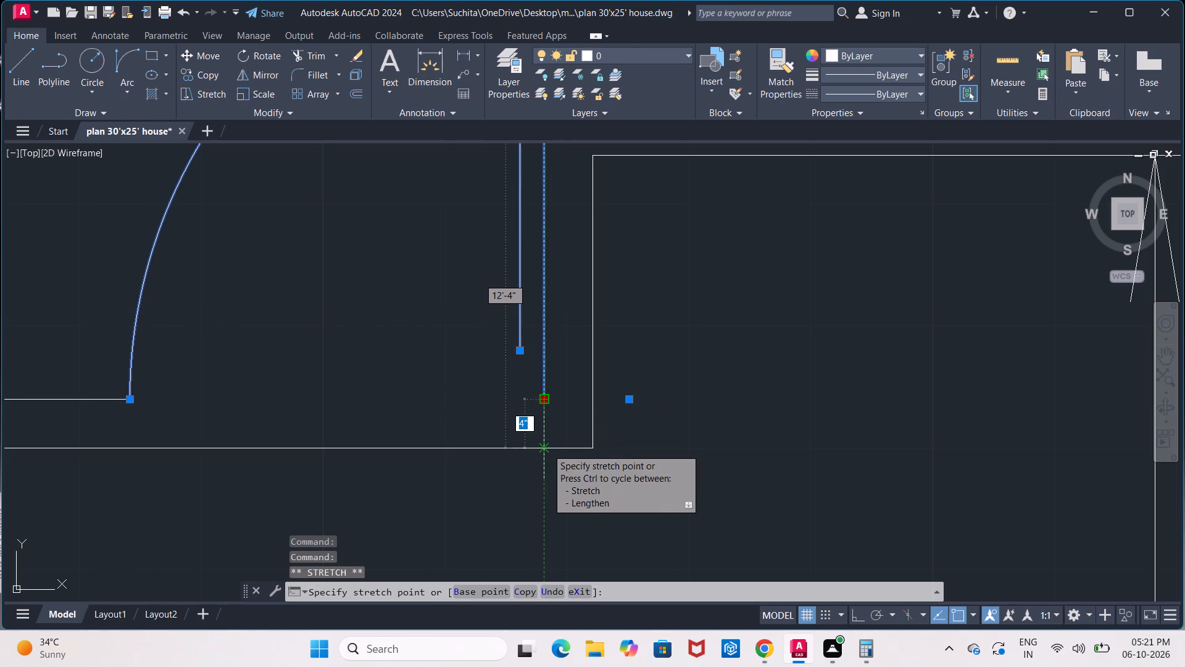
pyautogui.click(547, 447)
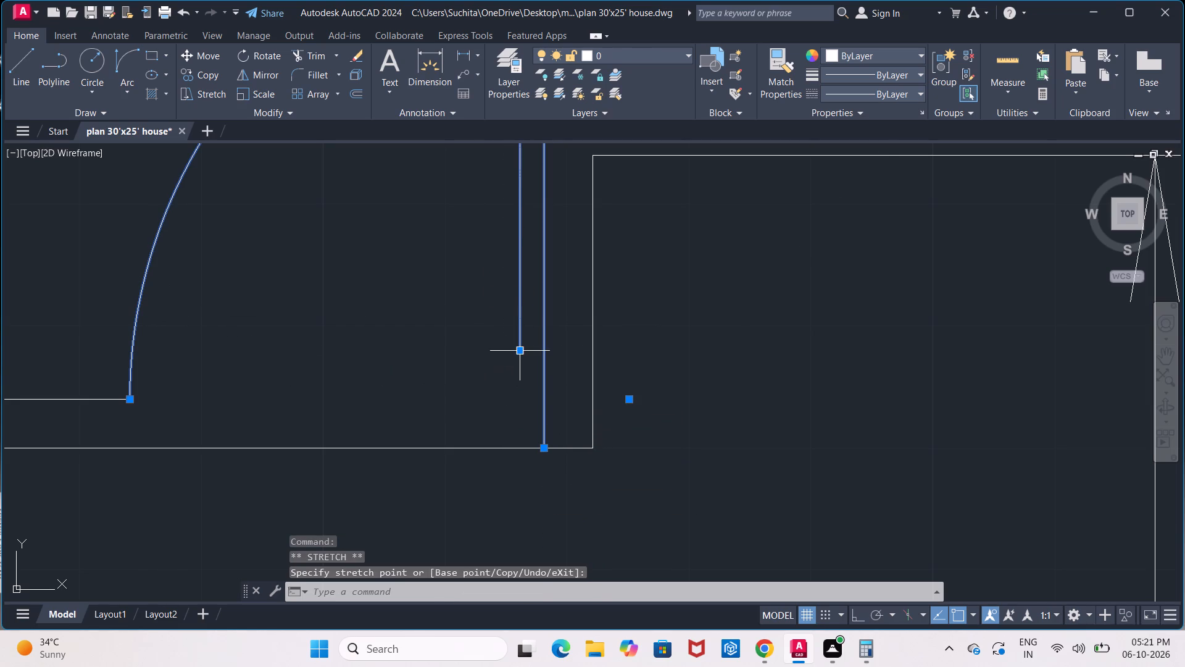
pyautogui.moveTo(518, 354); pyautogui.dragTo(517, 446)
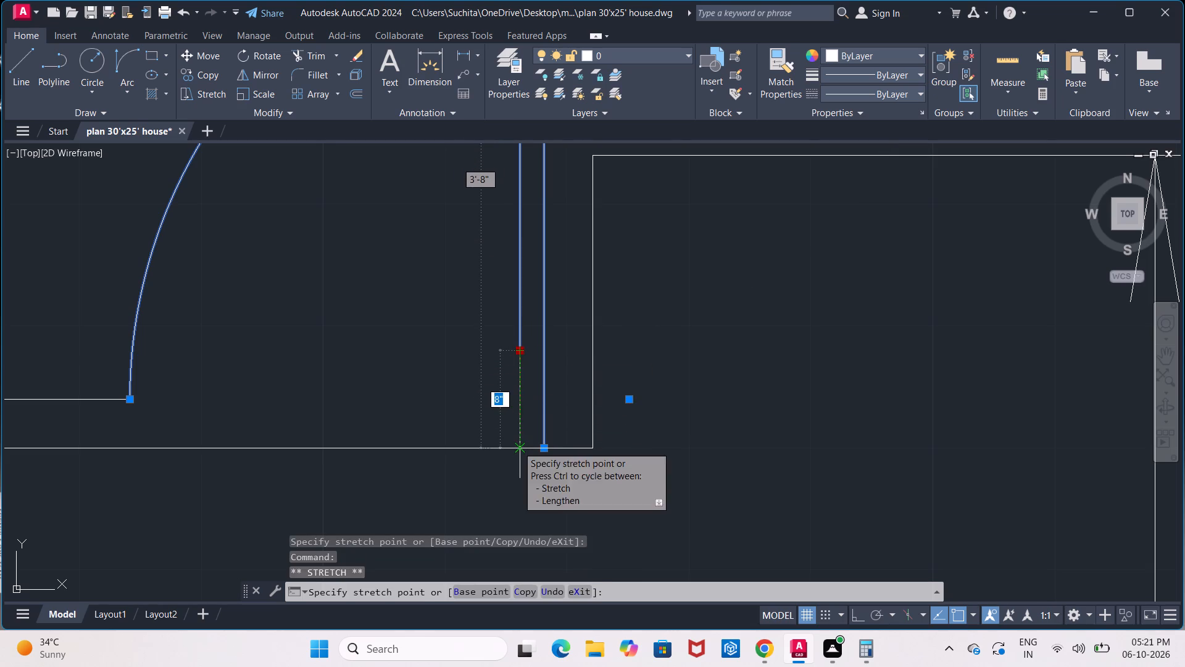
pyautogui.click(517, 446)
# Stretch the lower end of Bedroom 1's door swing arc straight across the wall to its dining-side face.
pyautogui.moveTo(128, 400); pyautogui.dragTo(128, 405)
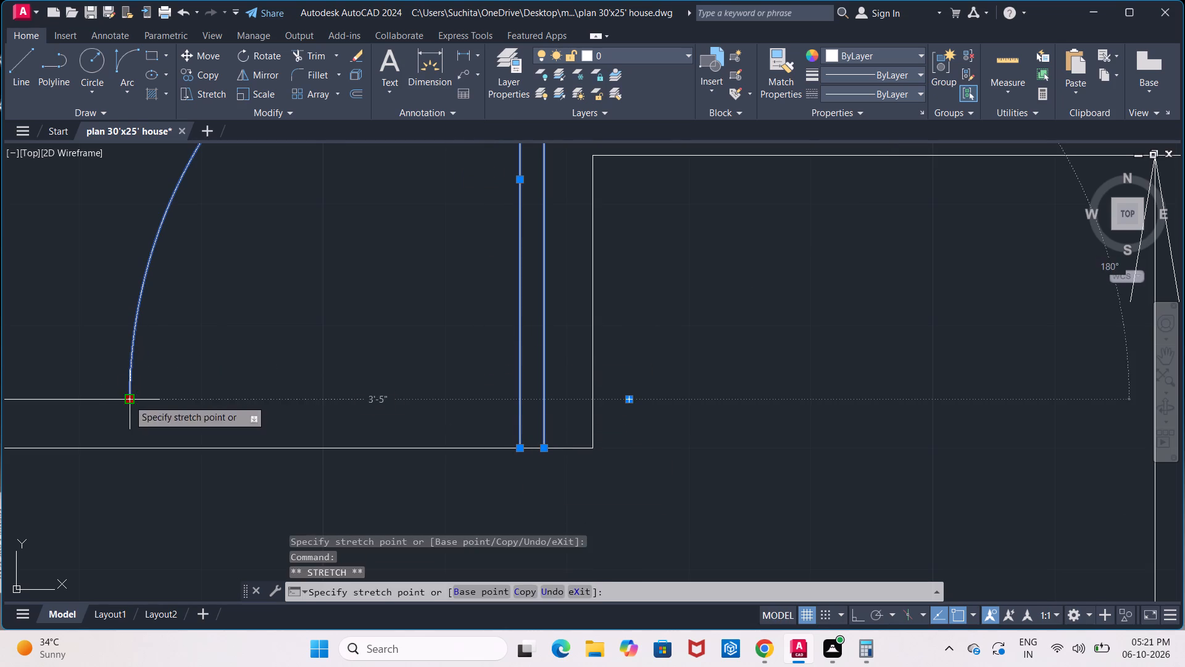
pyautogui.moveTo(128, 405); pyautogui.dragTo(130, 443)
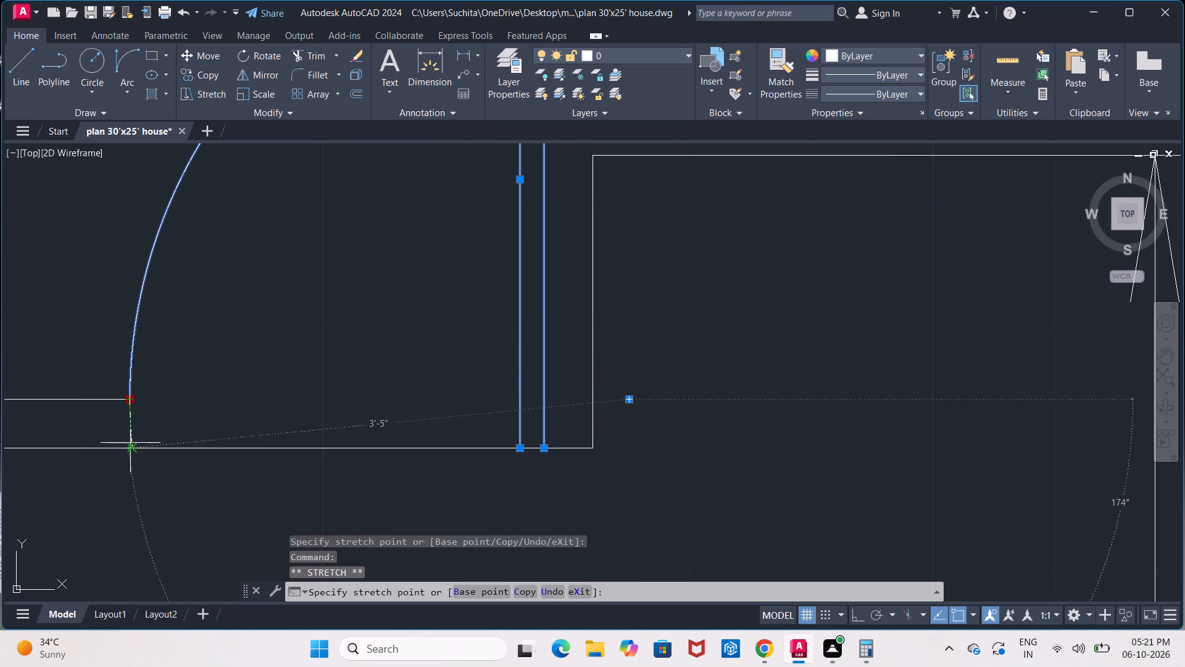
pyautogui.click(130, 443)
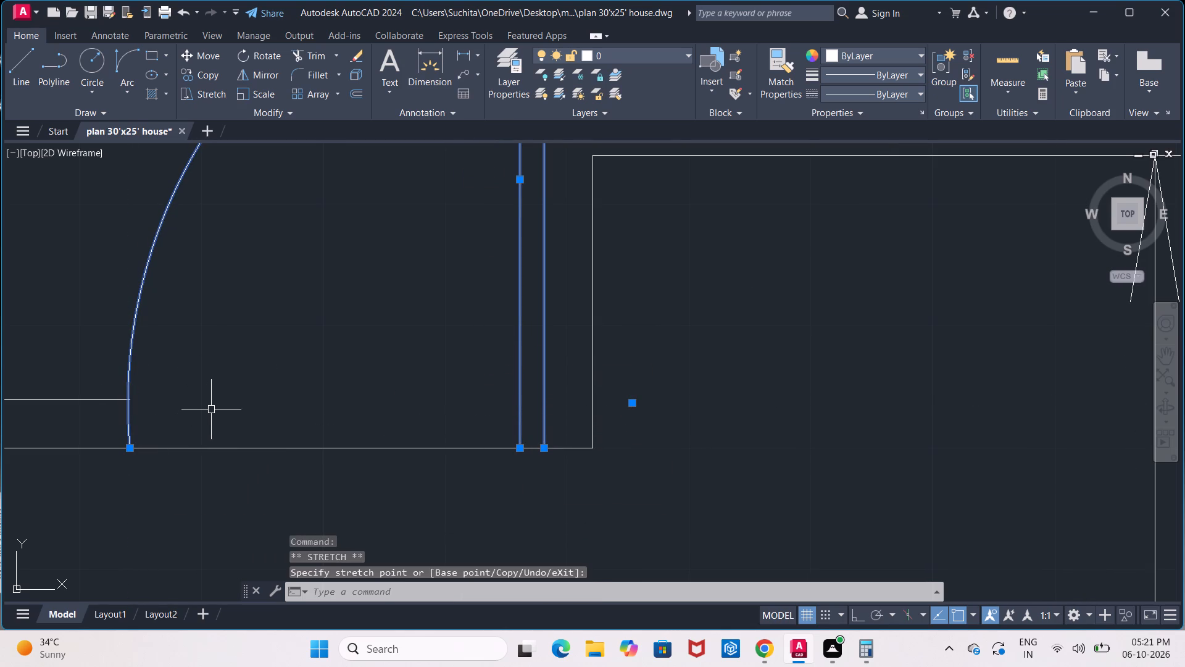
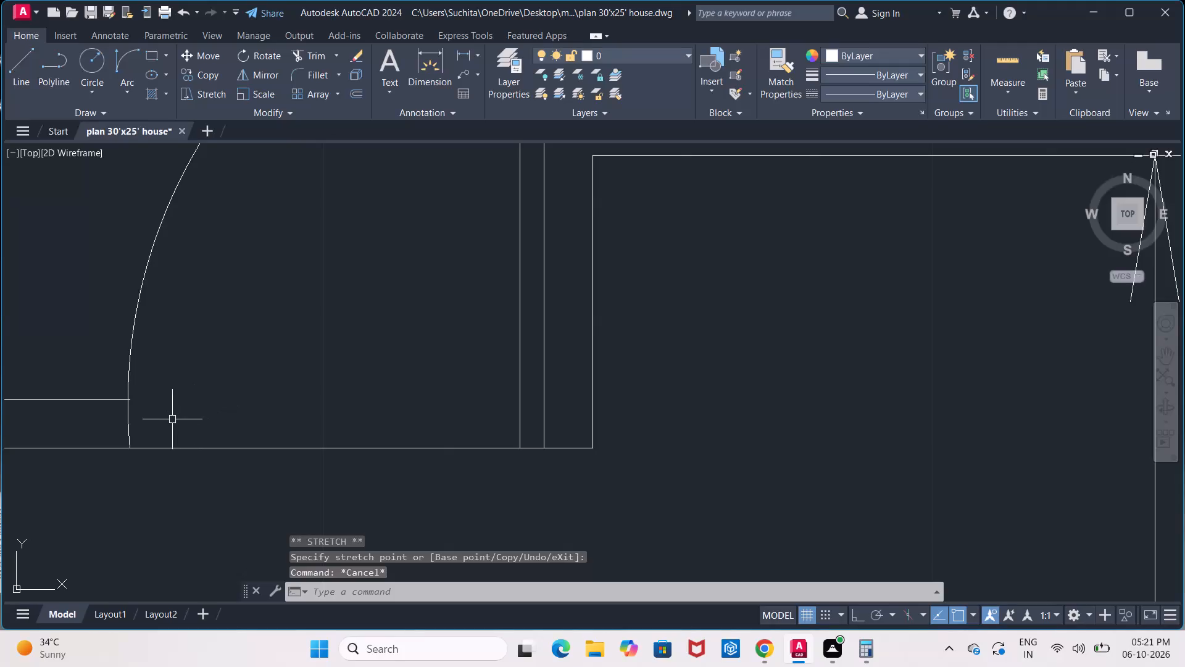
# Trim the Bedroom 1 wall line's overhang past the door arc and the dining-side wall line across the door opening.
pyautogui.scroll(3, 175, 417)
pyautogui.moveTo(193, 410); pyautogui.dragTo(515, 424, button='middle')
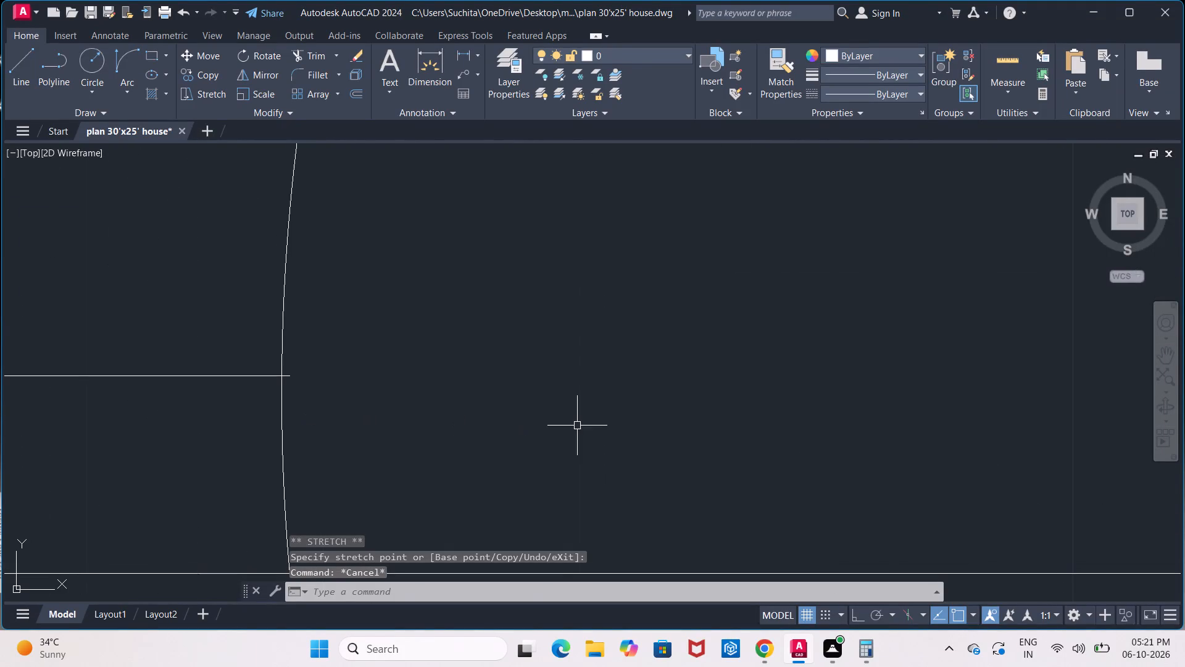
pyautogui.write('tr')
pyautogui.press('Return')
pyautogui.press('Return')
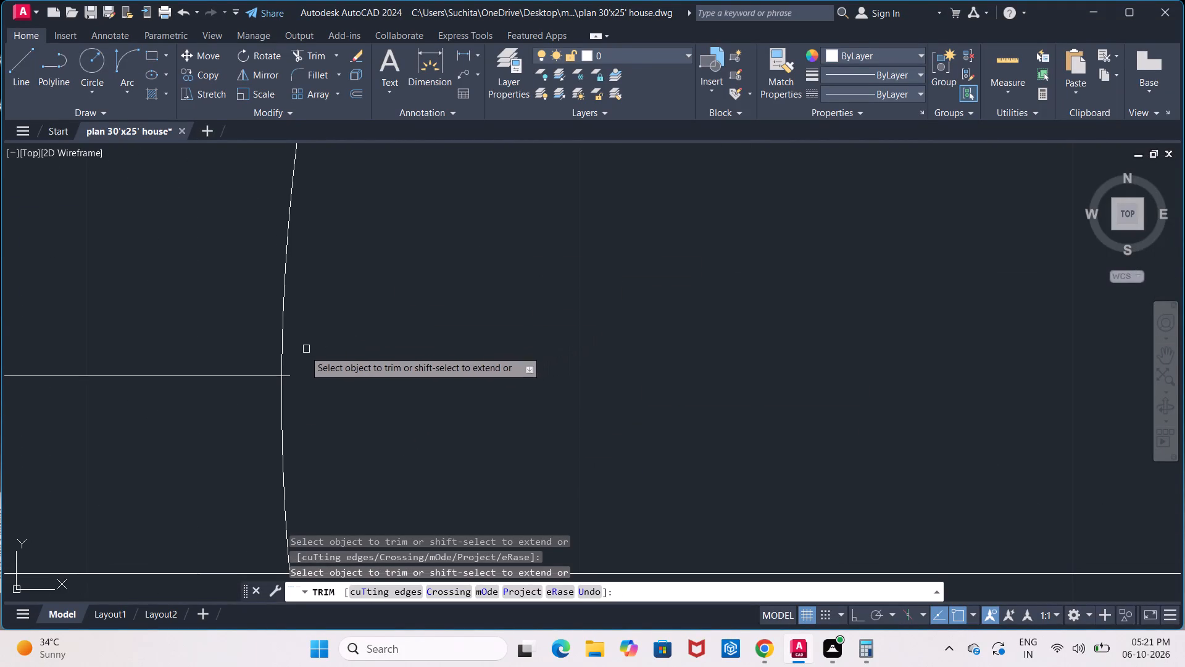
pyautogui.click(288, 376)
pyautogui.scroll(-3, 308, 388)
pyautogui.scroll(-1, 379, 377)
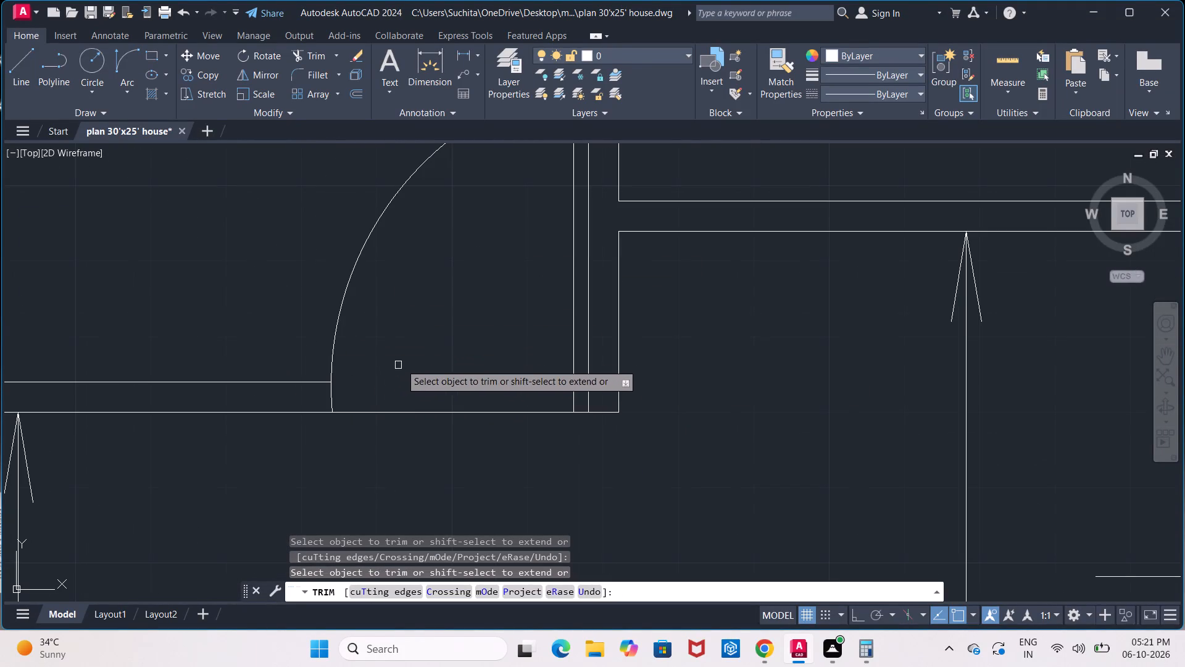
pyautogui.moveTo(418, 347); pyautogui.dragTo(336, 401, button='middle')
pyautogui.scroll(-1, 313, 409)
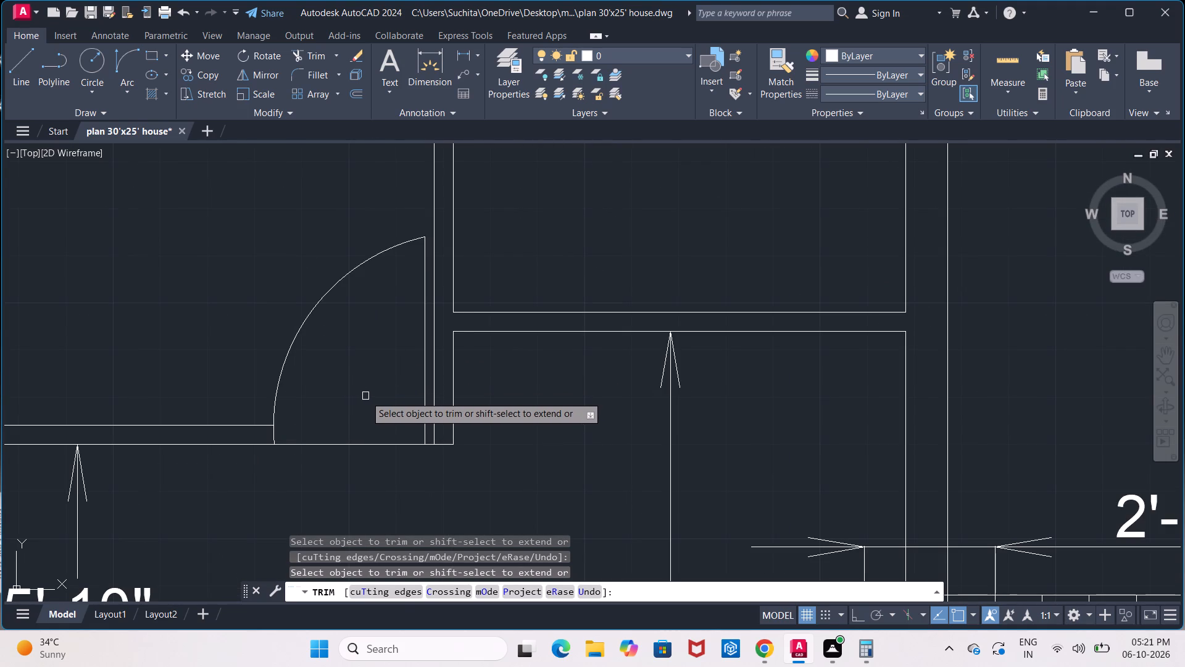
pyautogui.click(346, 442)
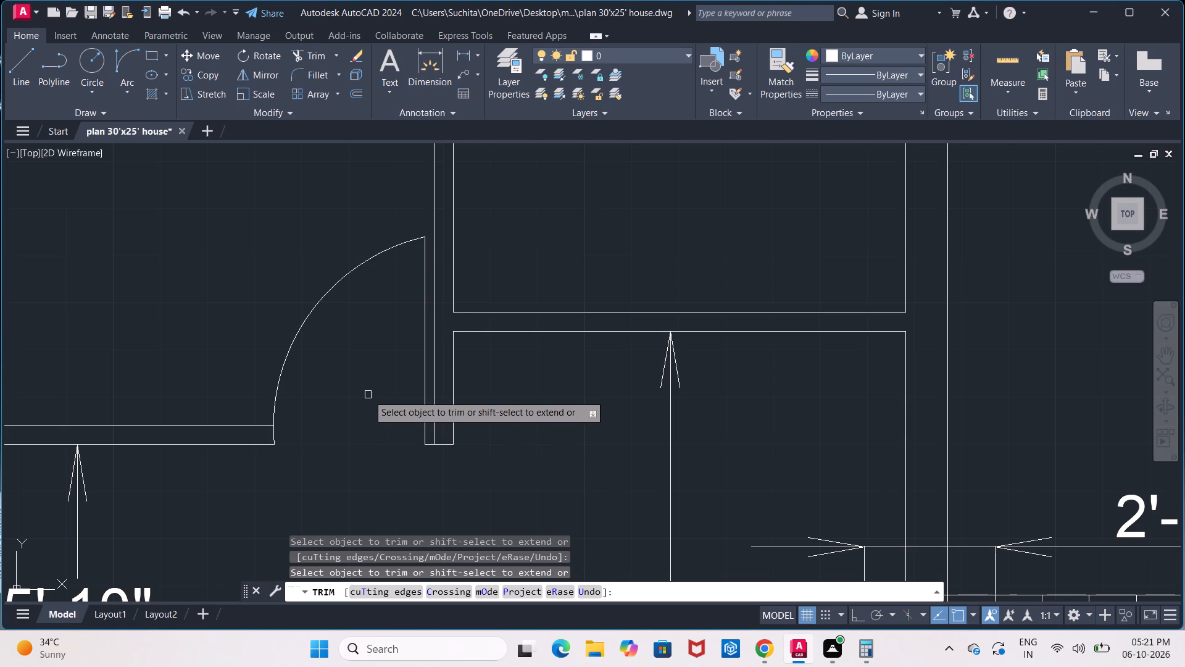
pyautogui.scroll(-2, 360, 395)
pyautogui.moveTo(360, 390); pyautogui.dragTo(364, 392, button='middle')
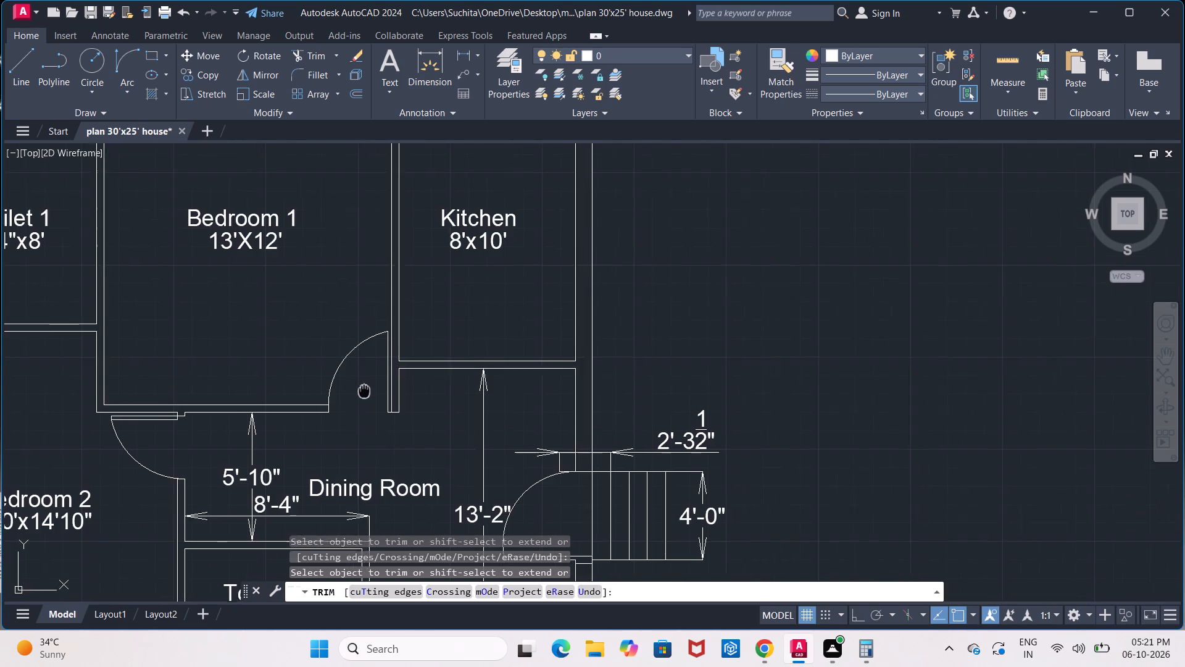
pyautogui.moveTo(364, 392); pyautogui.dragTo(376, 419, button='middle')
pyautogui.scroll(-1, 385, 429)
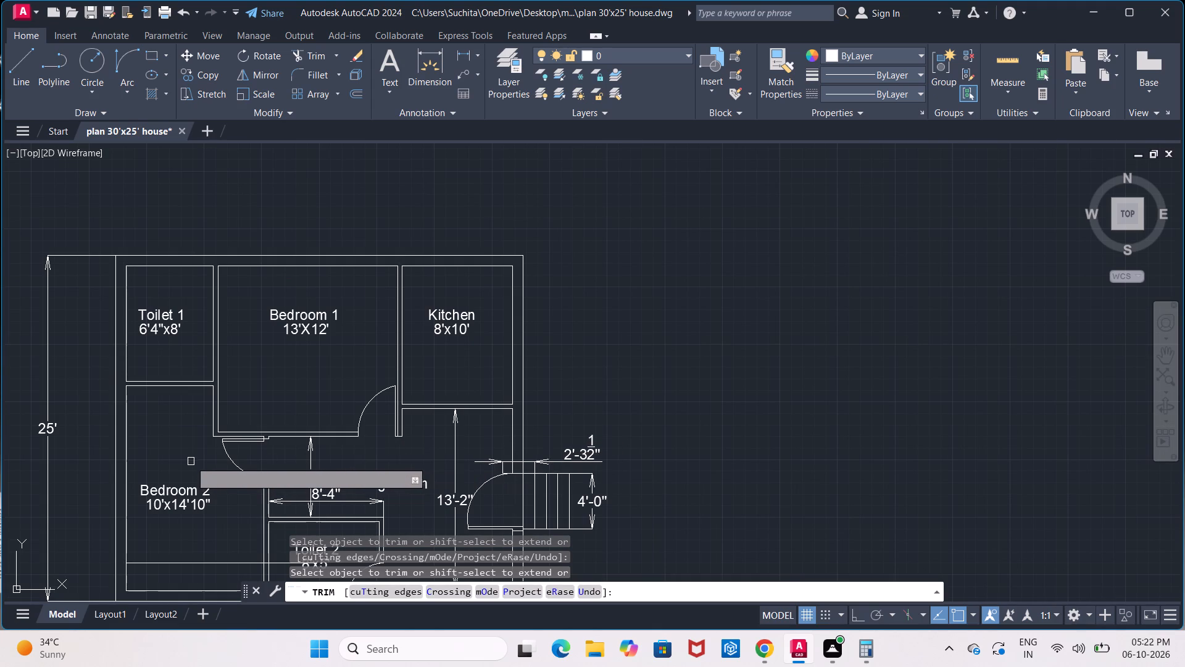
pyautogui.scroll(1, 194, 460)
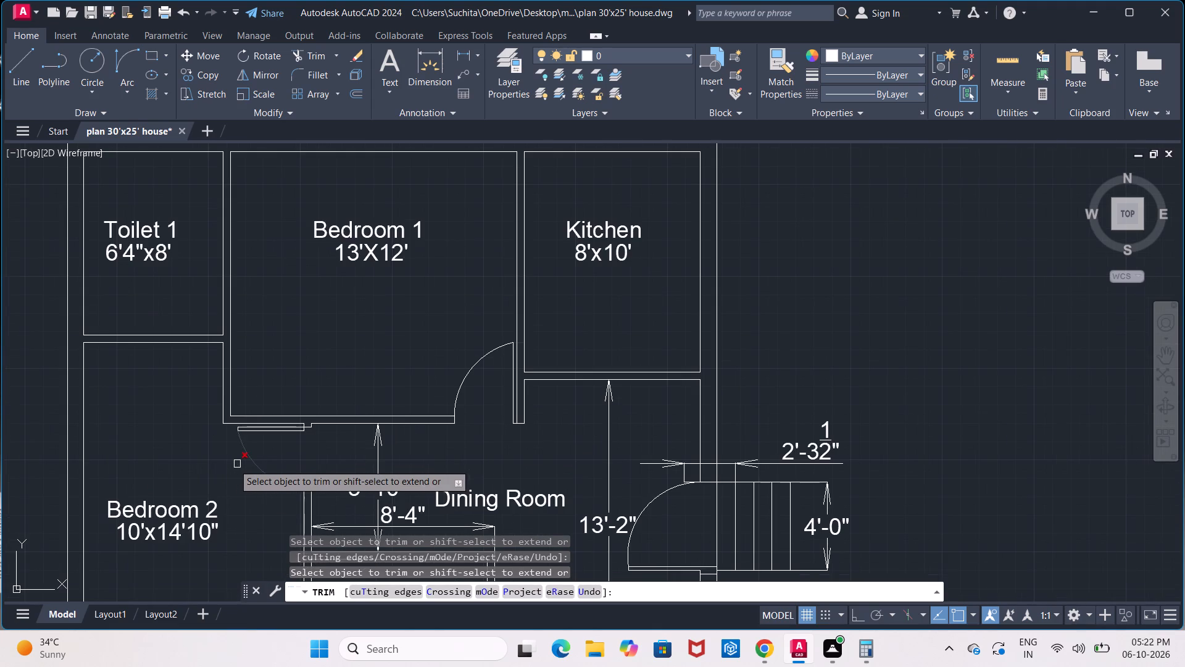
pyautogui.press('Escape')
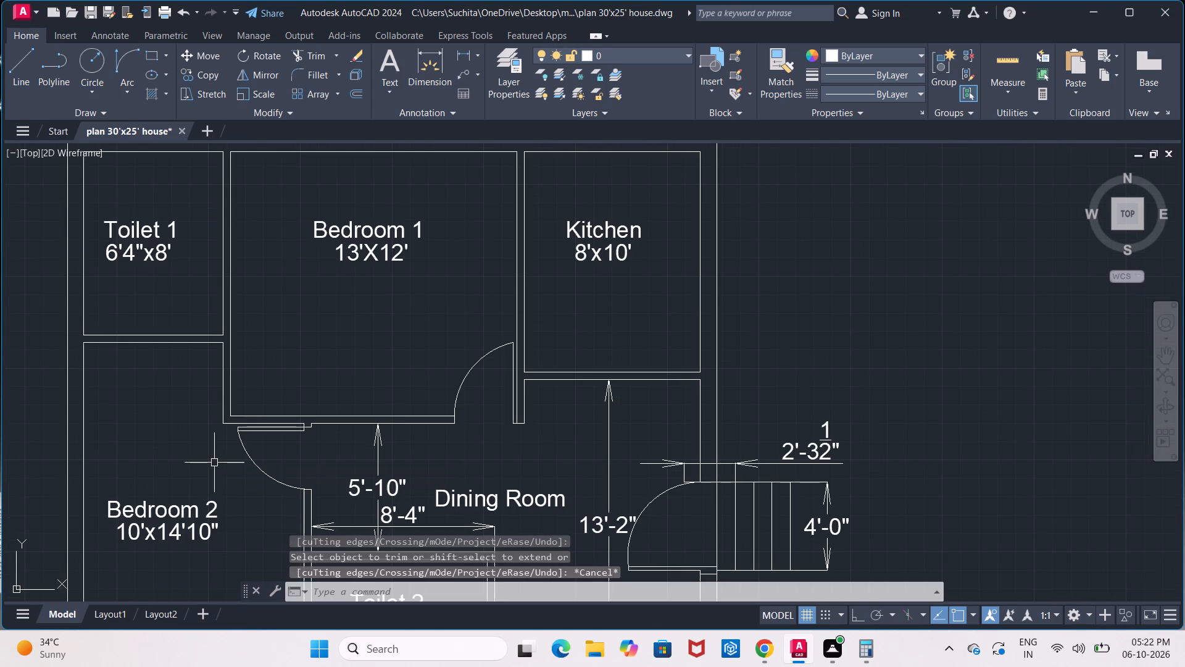
# Copy Bedroom 1's door swing arc and outer leaf line into the Kitchen, near its lower right corner.
pyautogui.click(478, 365)
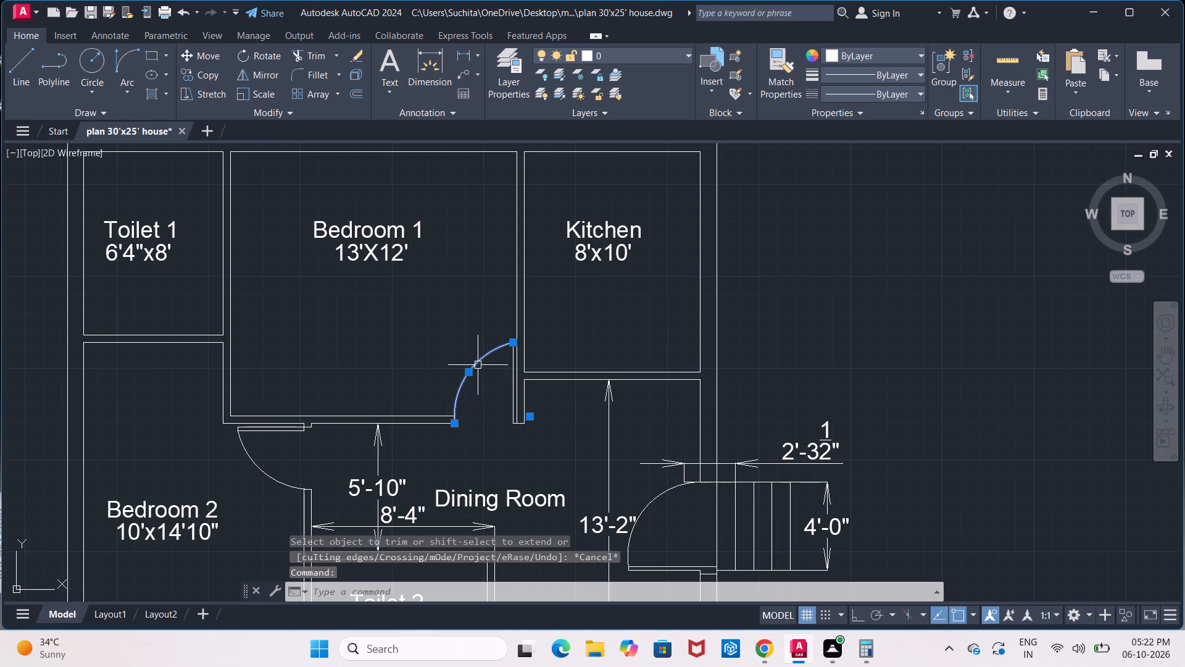
pyautogui.scroll(1, 494, 379)
pyautogui.click(523, 394)
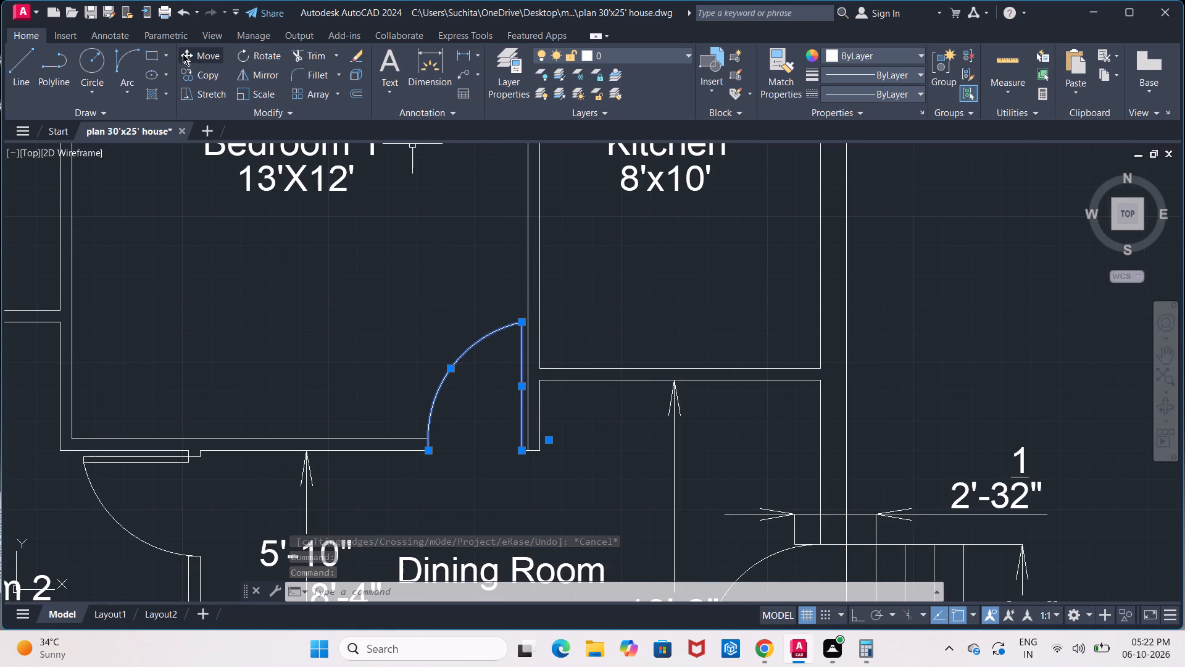
pyautogui.click(195, 75)
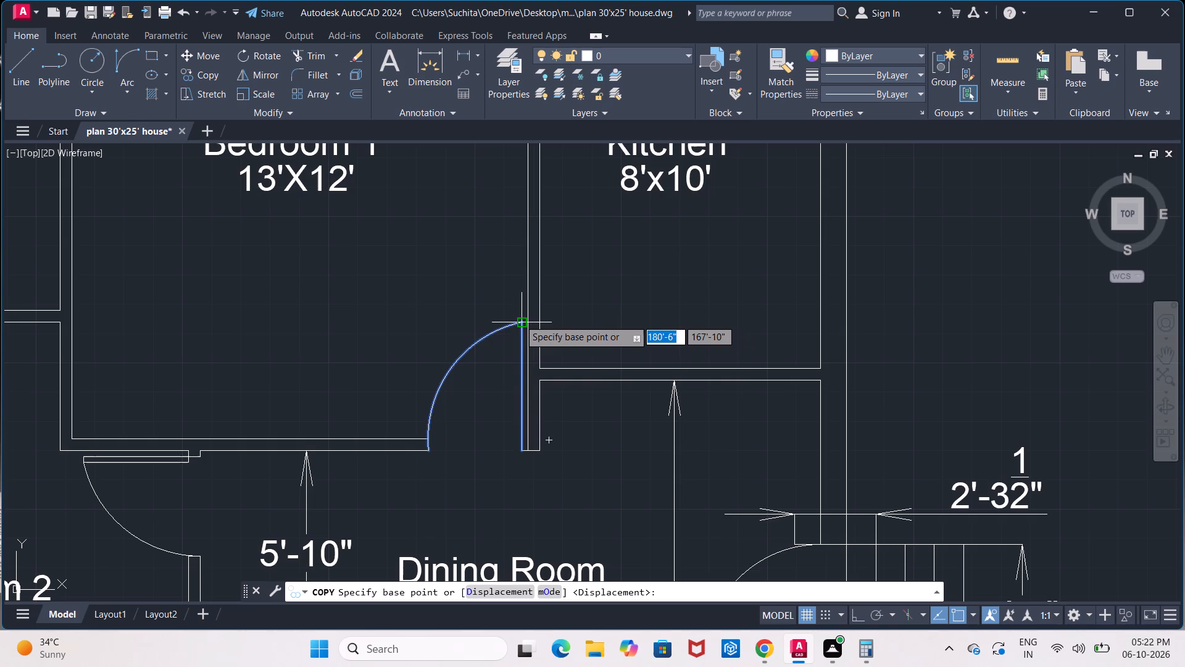
pyautogui.click(522, 447)
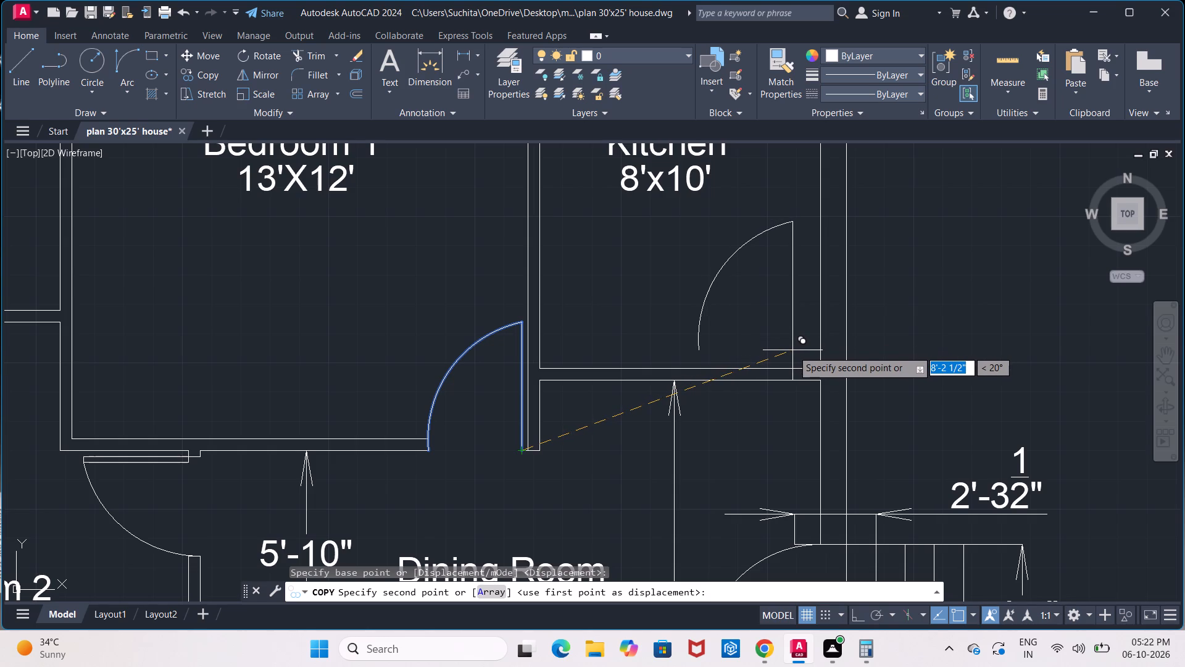
pyautogui.click(792, 350)
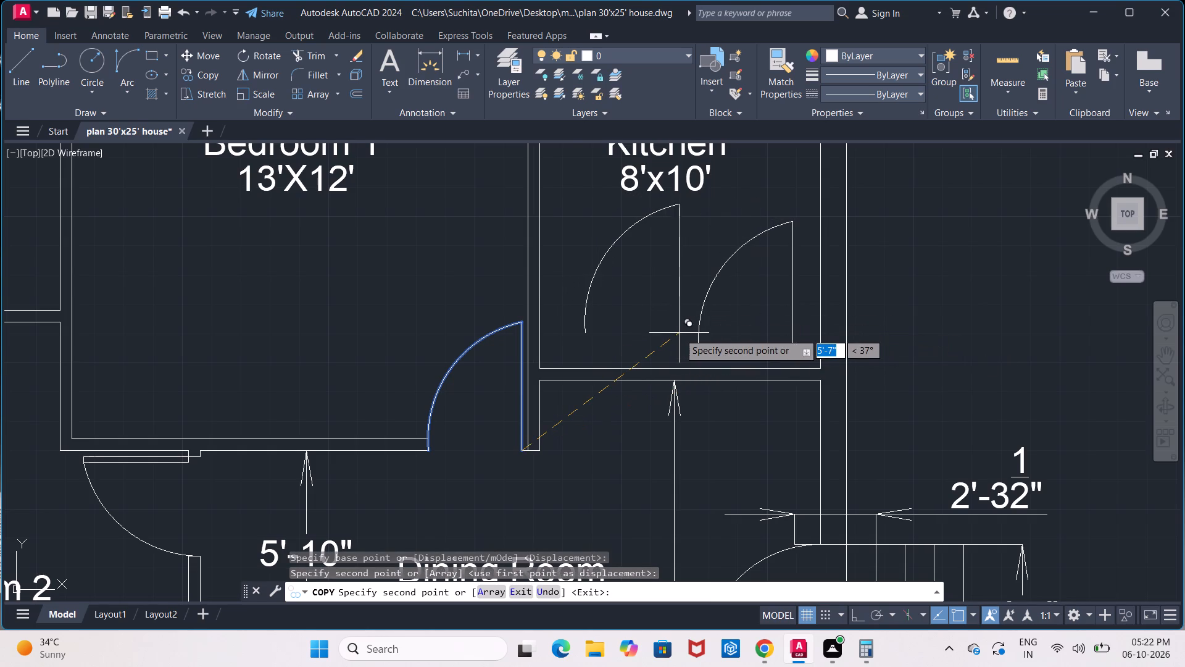
pyautogui.press('Escape')
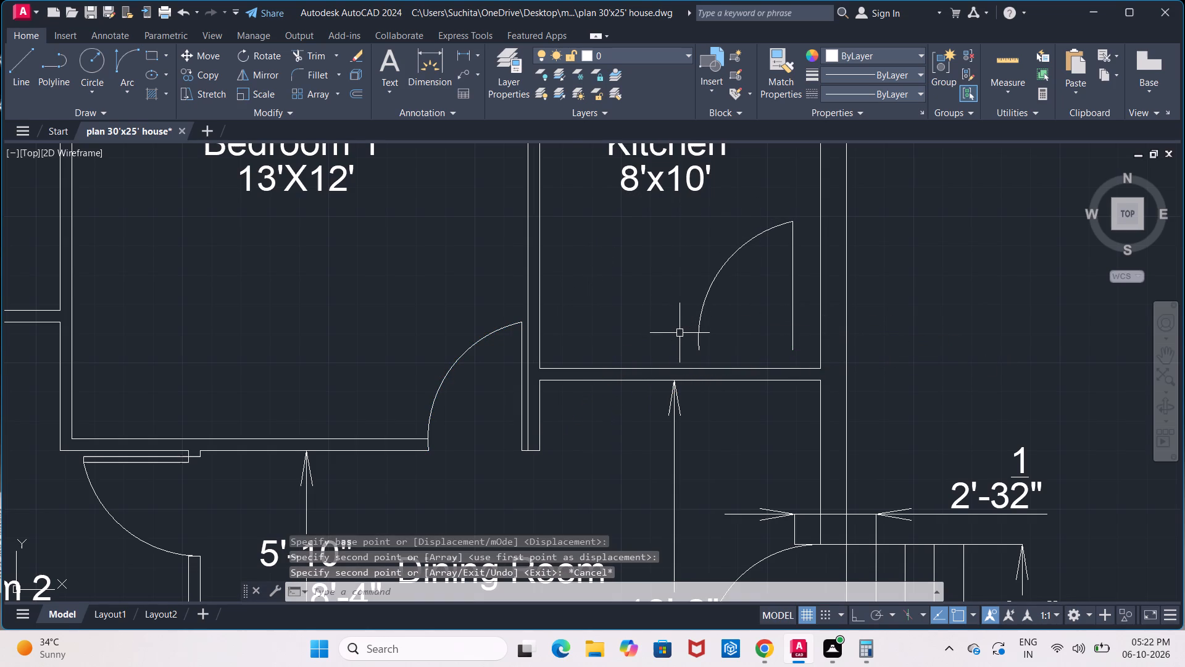
# Offset the inner line of the Kitchen's right-hand wall 2" into the room.
pyautogui.press('o')
pyautogui.press('Return')
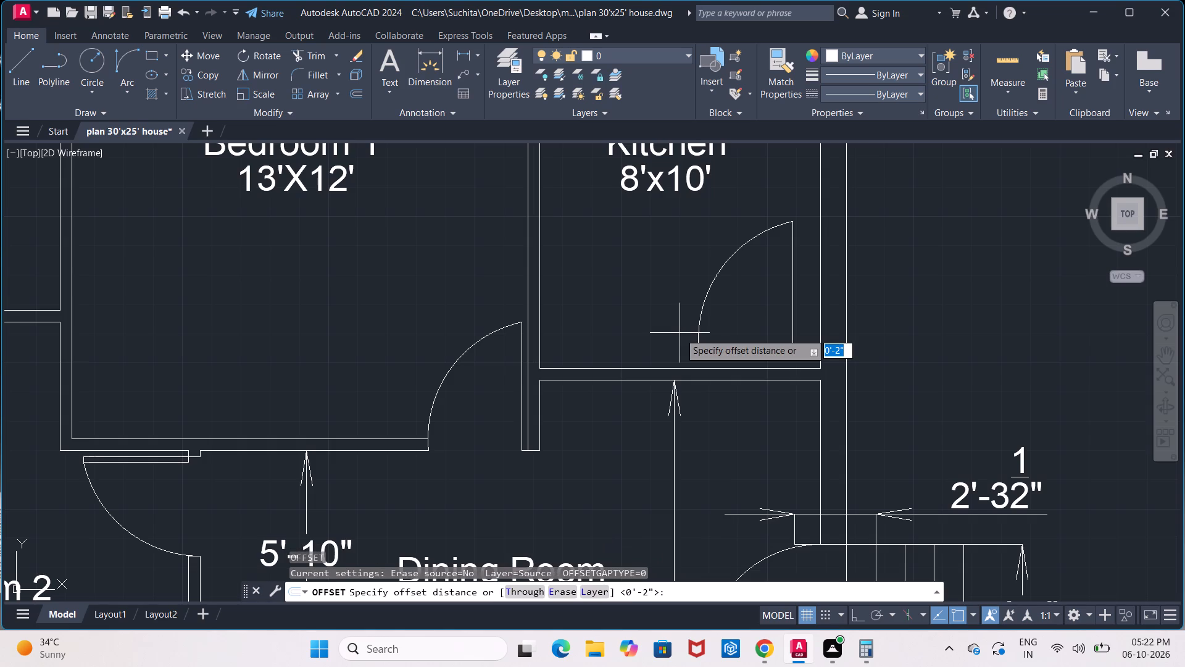
pyautogui.write('2"')
pyautogui.press('Return')
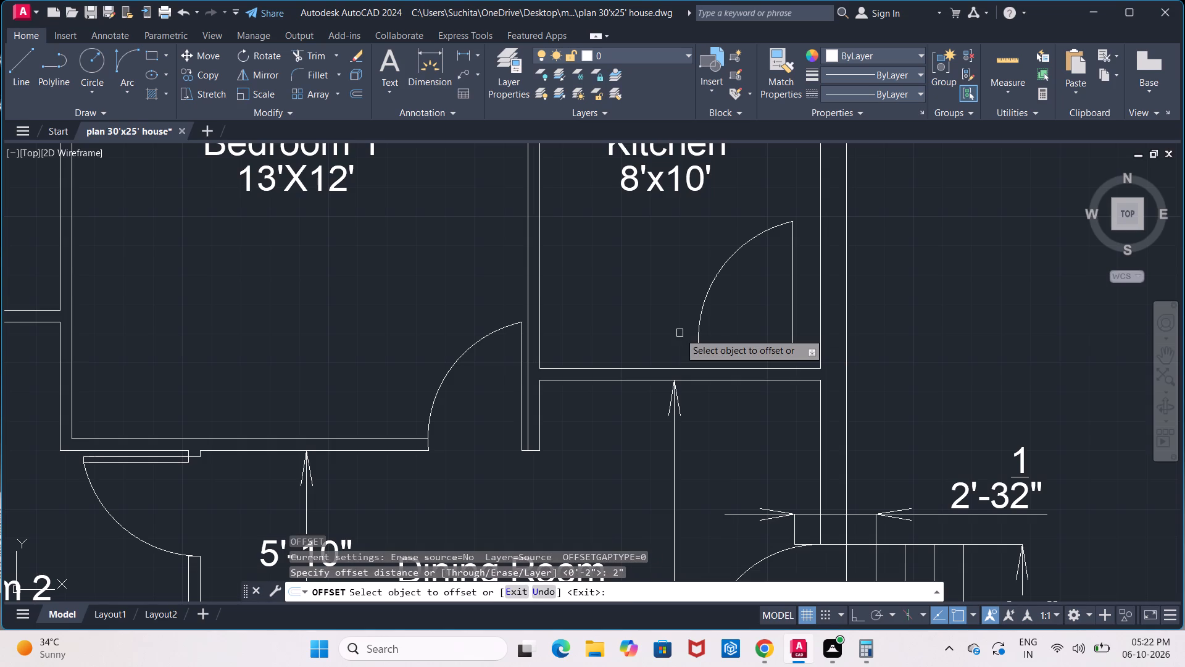
pyautogui.click(820, 327)
pyautogui.click(808, 329)
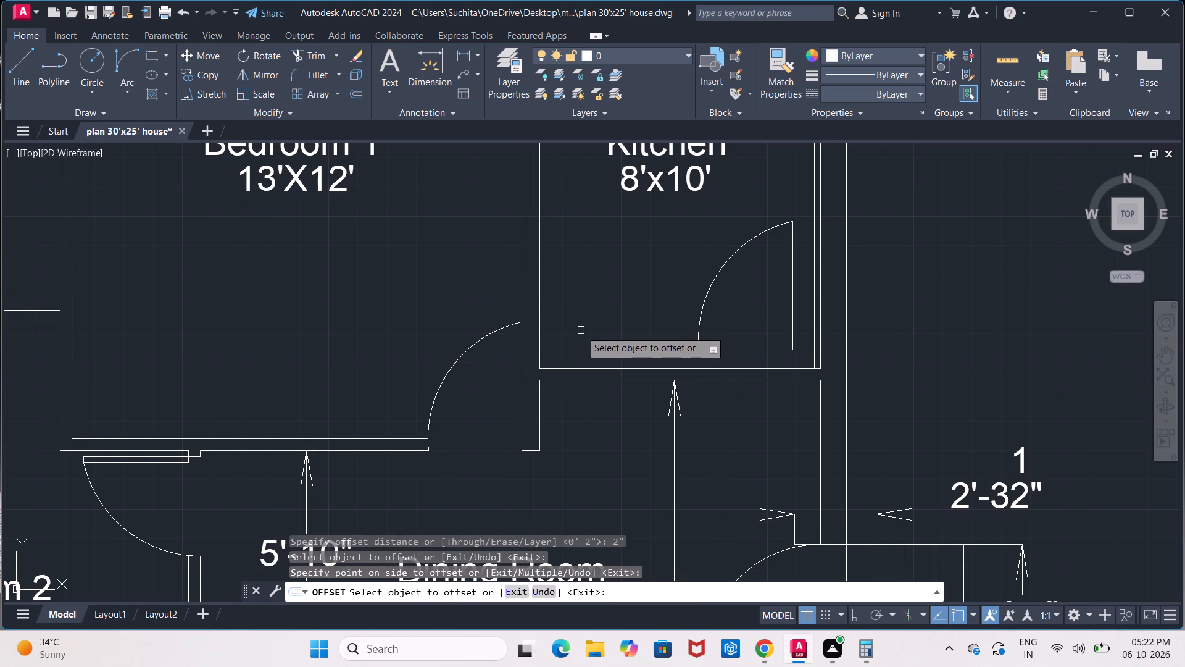
pyautogui.press('Escape')
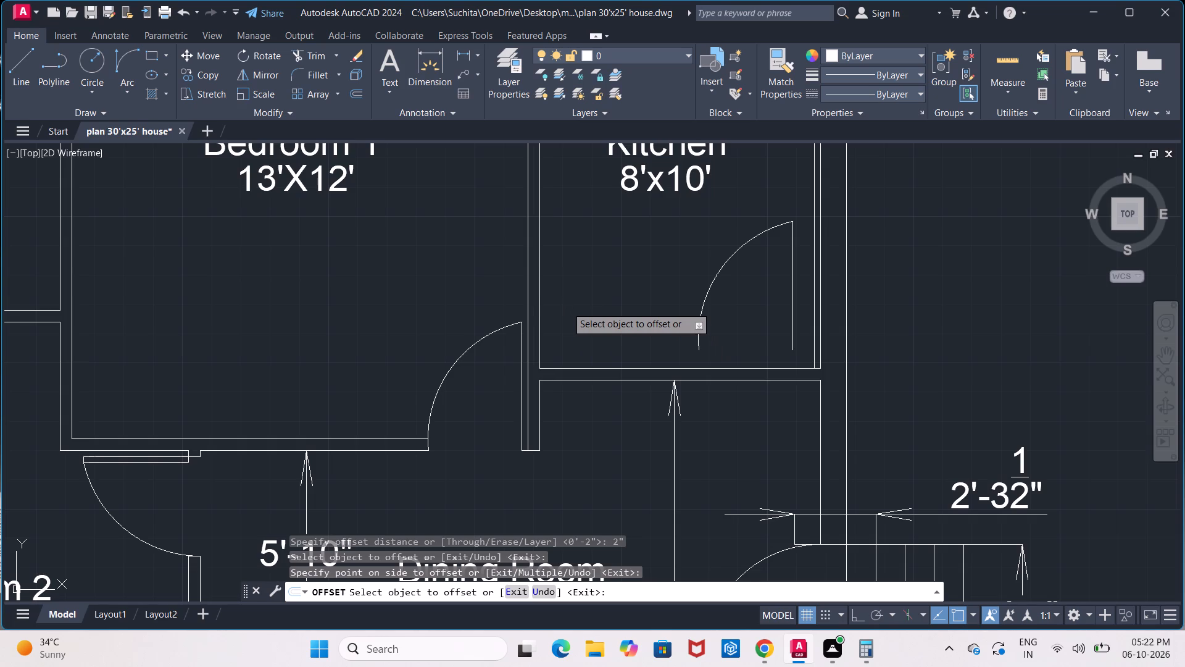
# Move the copied Kitchen door arc and leaf line so the leaf's lower end meets the lower end of the offset line.
pyautogui.click(792, 325)
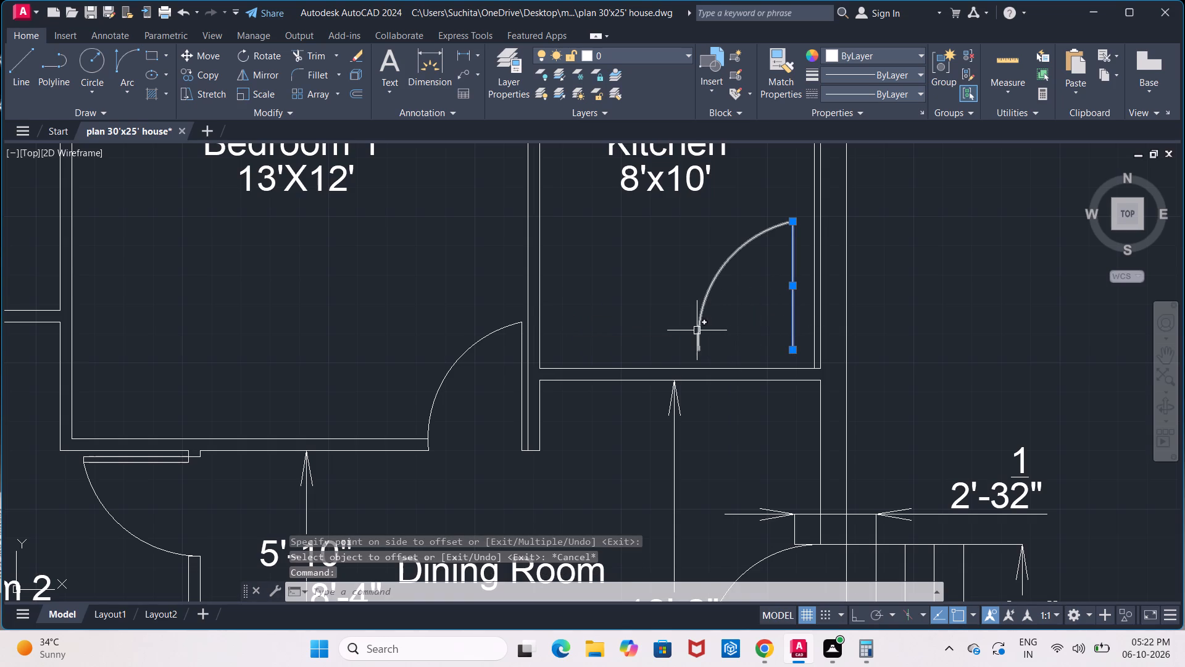
pyautogui.click(697, 330)
pyautogui.click(793, 348)
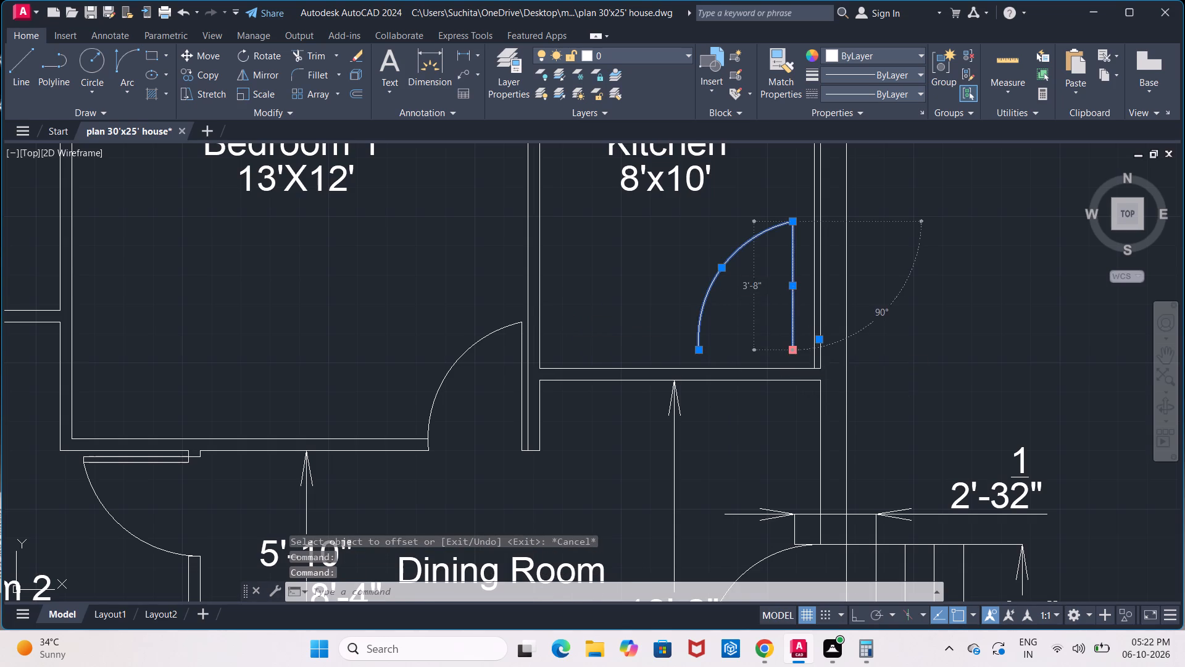
pyautogui.scroll(2, 794, 358)
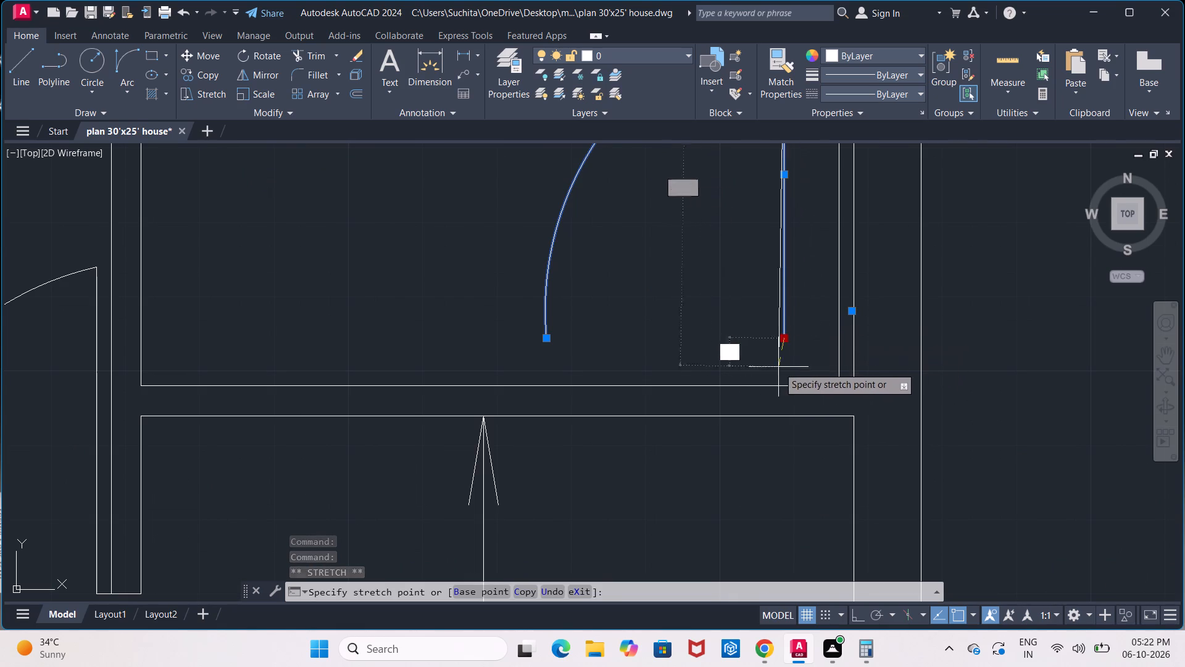
pyautogui.press('Escape')
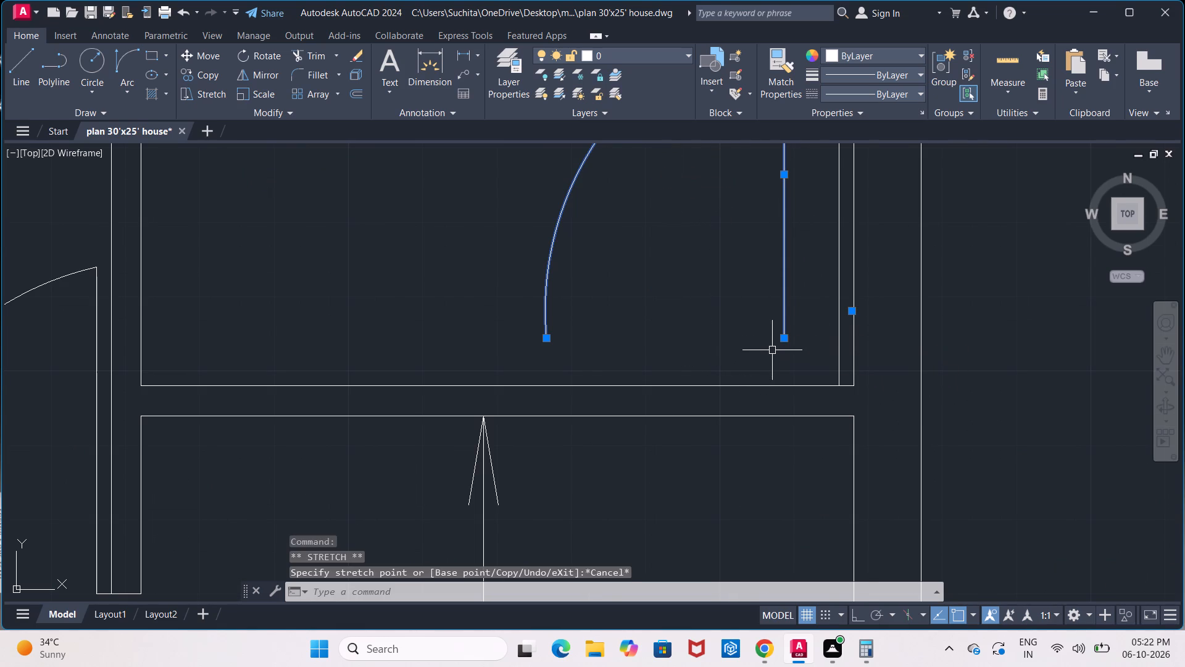
pyautogui.scroll(-2, 781, 346)
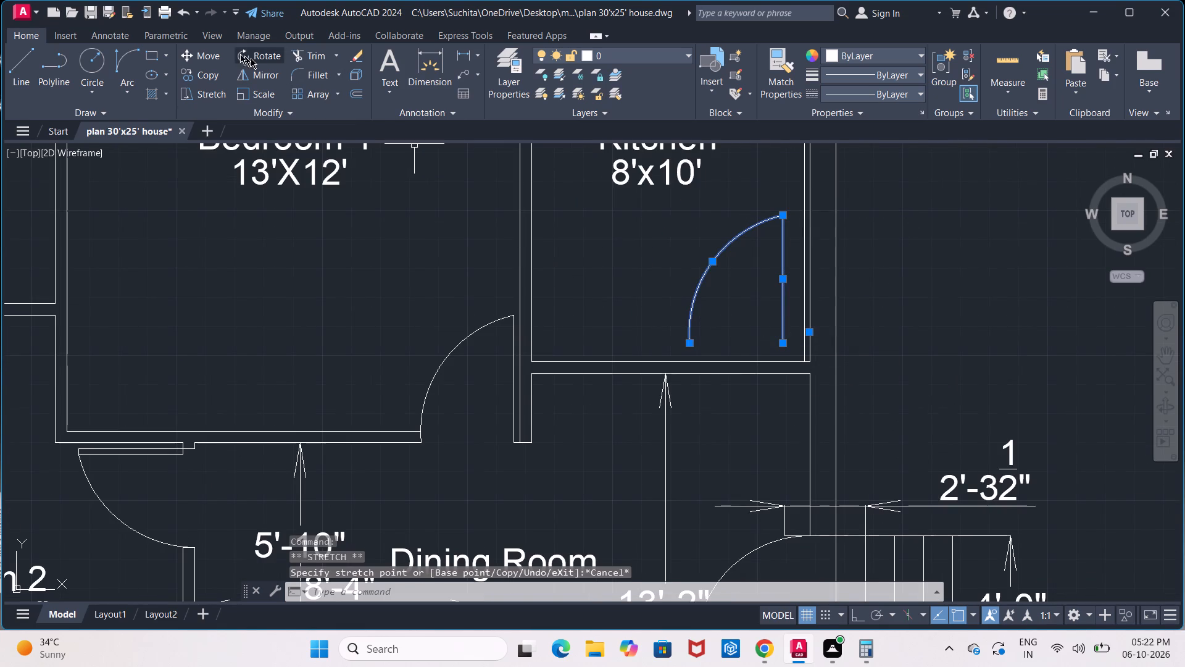
pyautogui.click(193, 52)
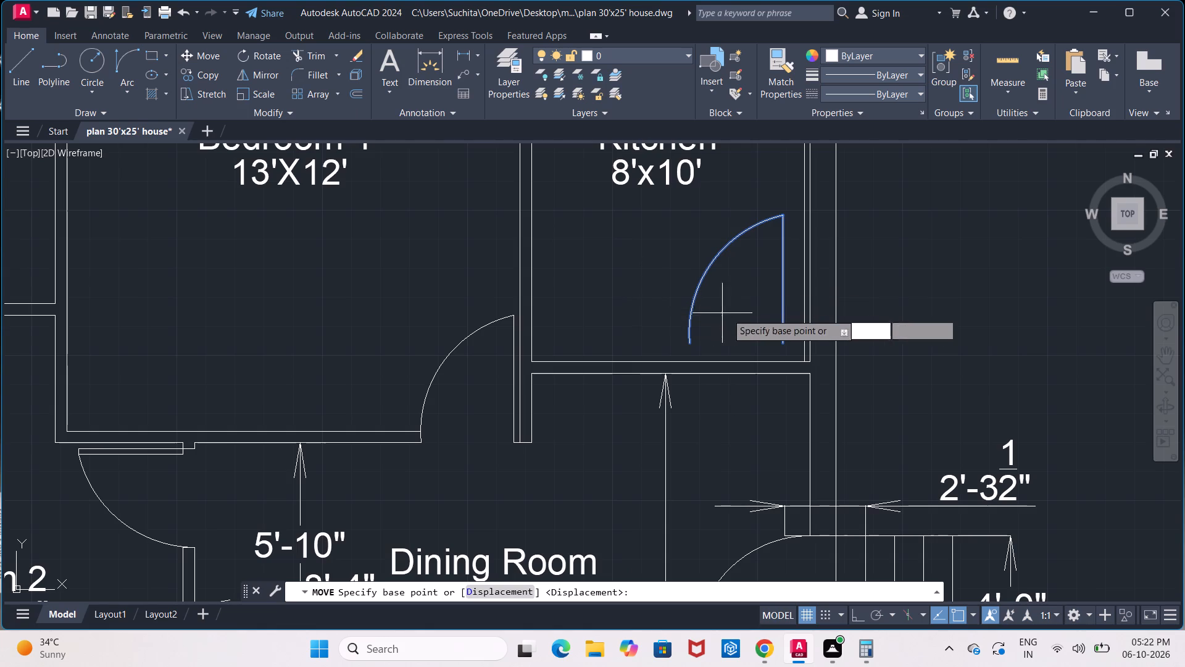
pyautogui.moveTo(775, 322); pyautogui.dragTo(547, 277, button='middle')
pyautogui.scroll(3, 547, 275)
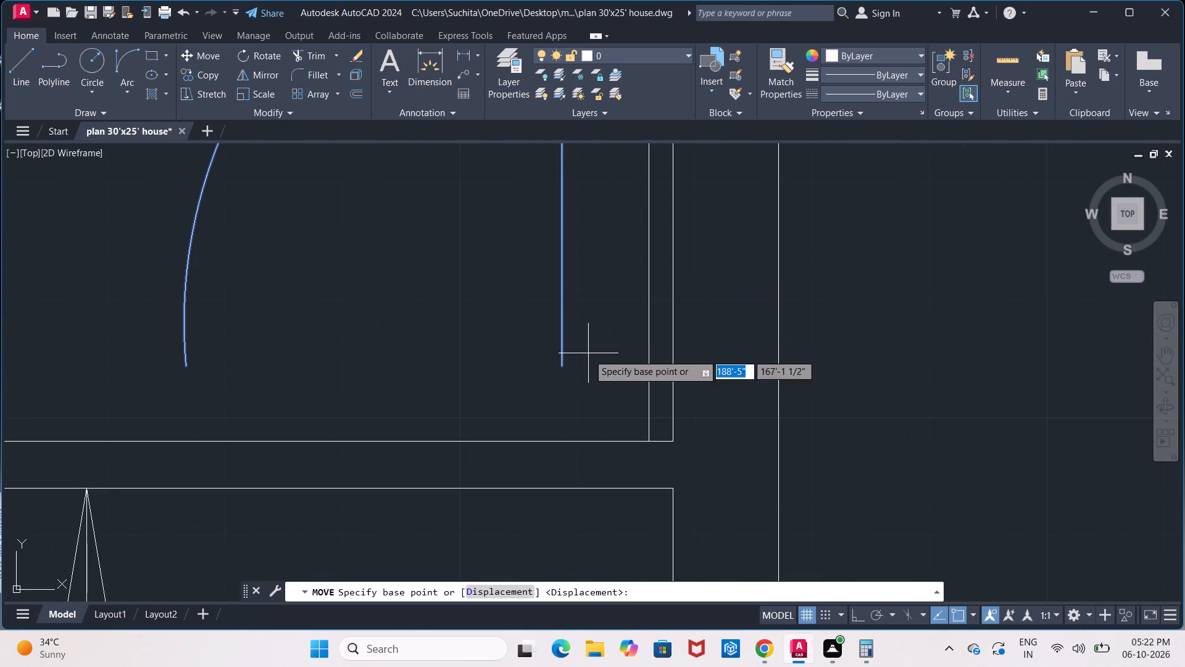
pyautogui.click(563, 364)
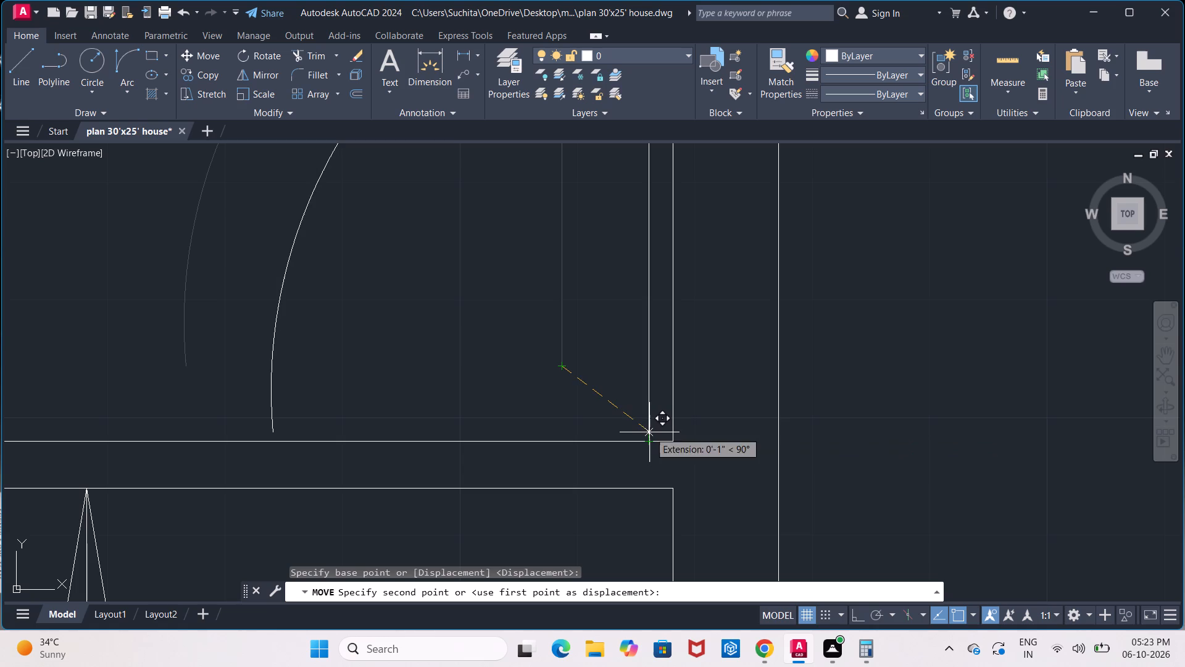
pyautogui.click(646, 445)
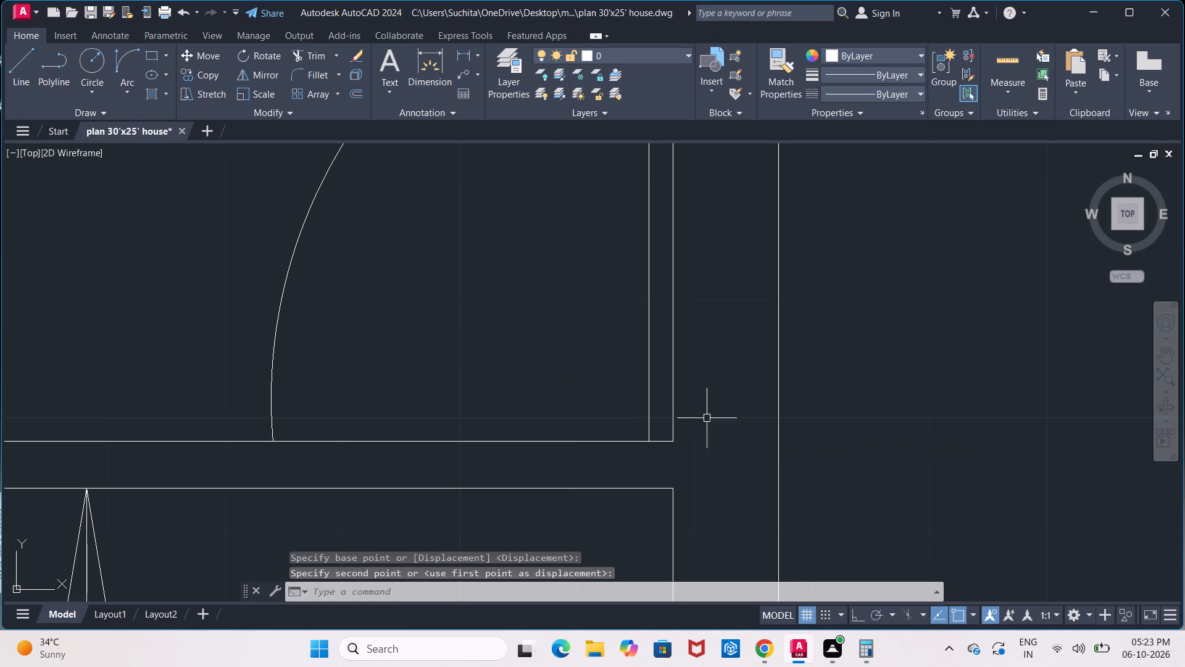
# Move the Kitchen door arc and leaf line straight down across the wall thickness to its dining-side face.
pyautogui.click(648, 389)
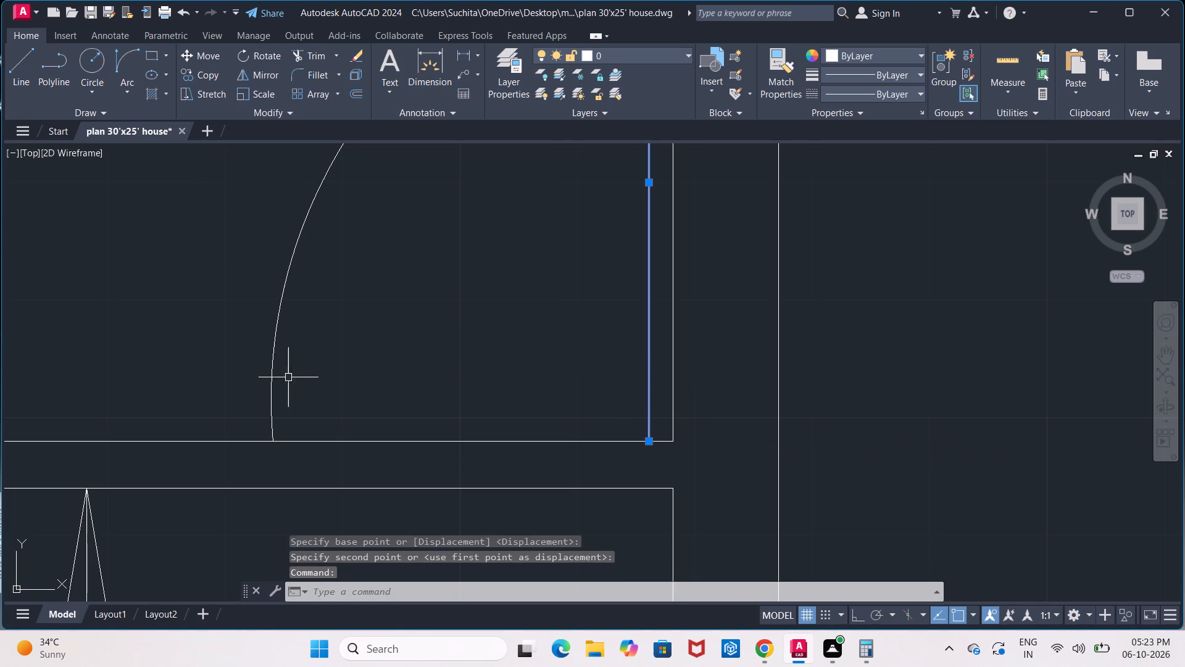
pyautogui.click(270, 377)
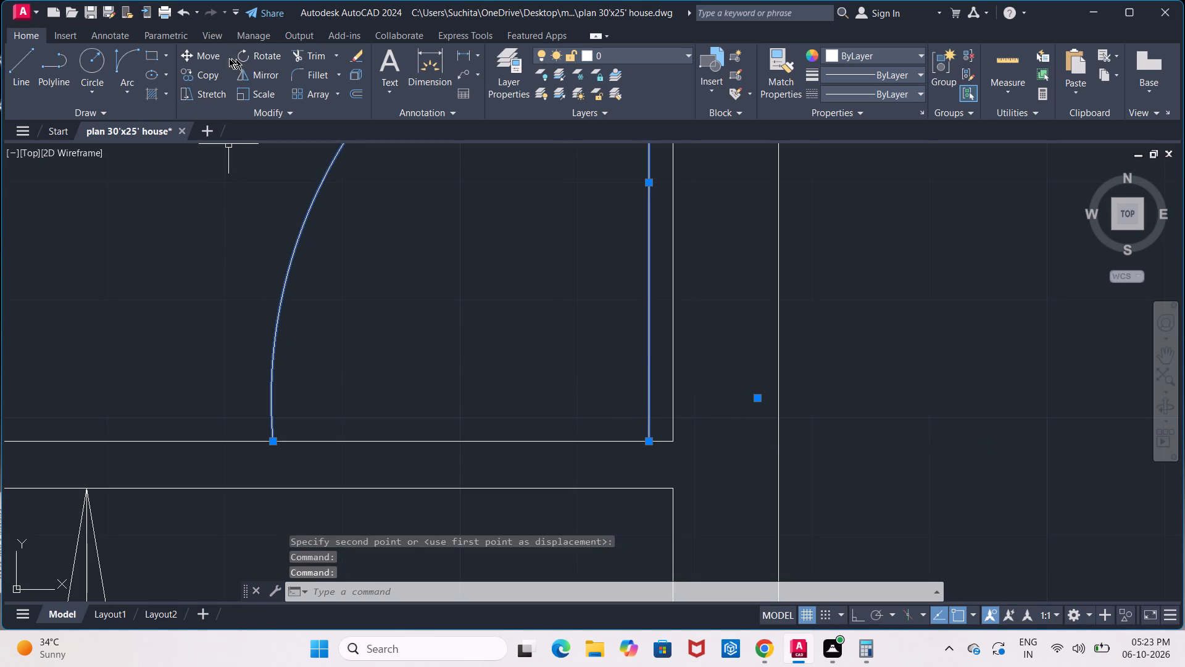
pyautogui.click(215, 60)
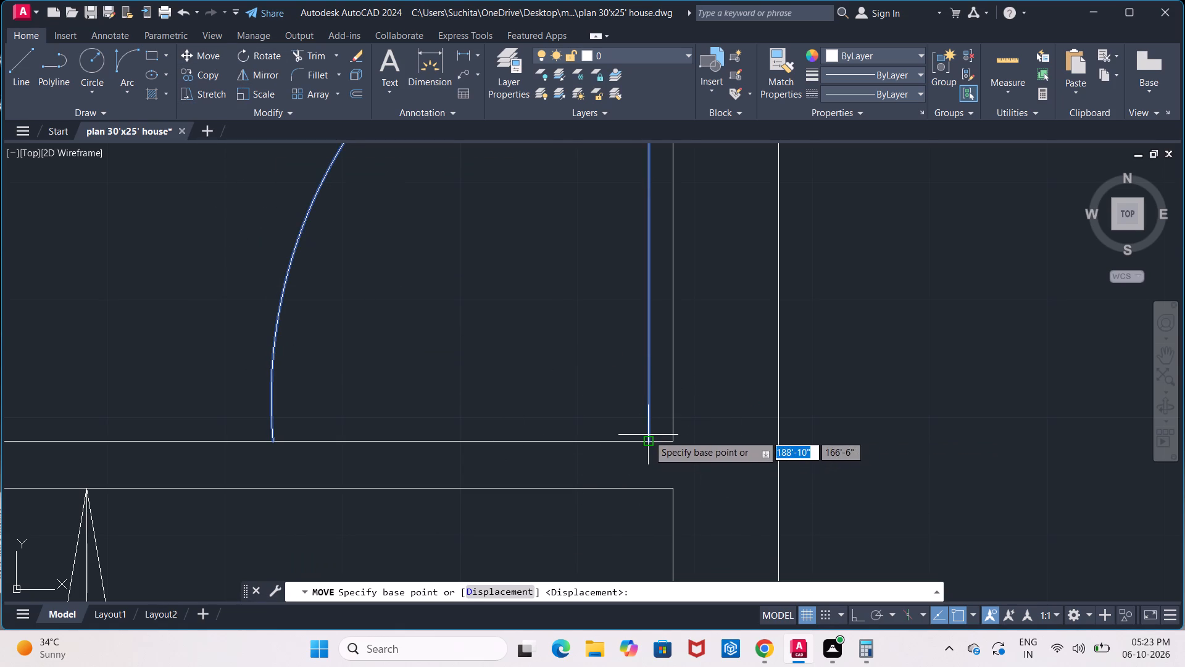
pyautogui.click(649, 440)
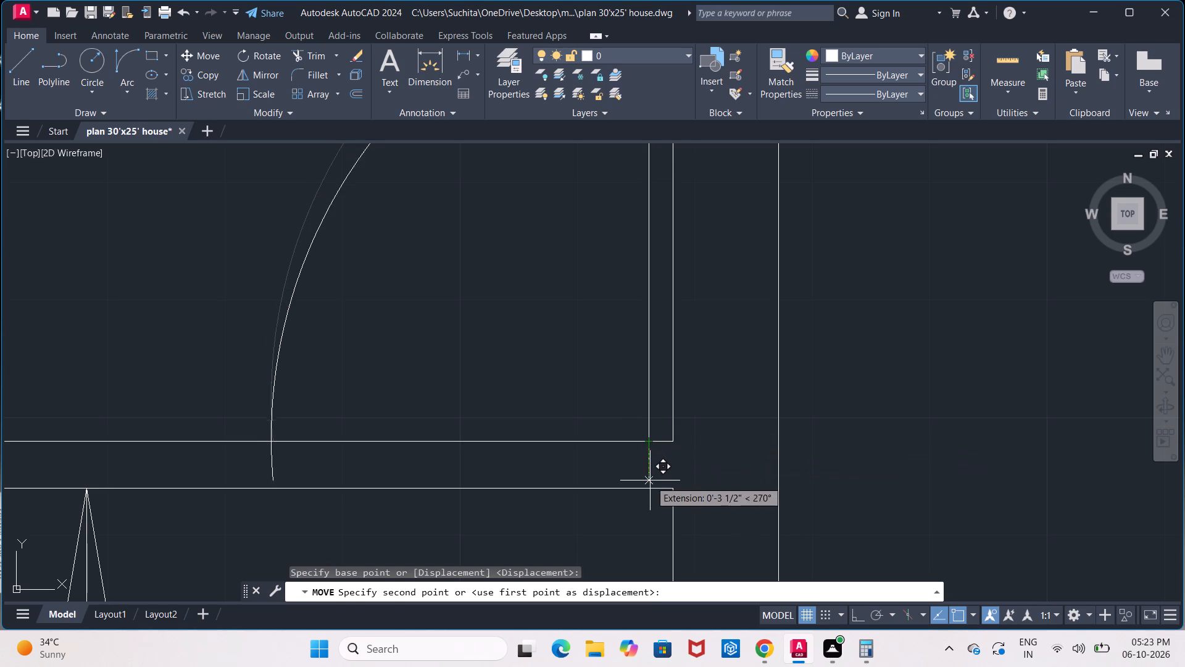
pyautogui.click(651, 490)
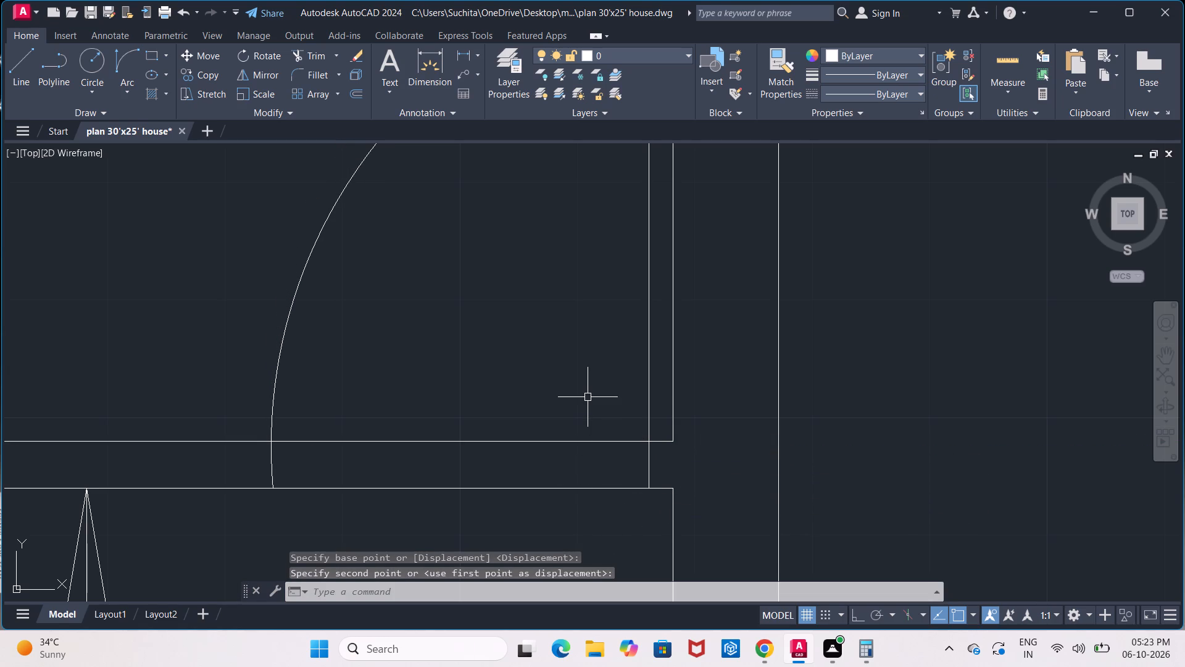
pyautogui.moveTo(587, 397); pyautogui.dragTo(587, 399, button='middle')
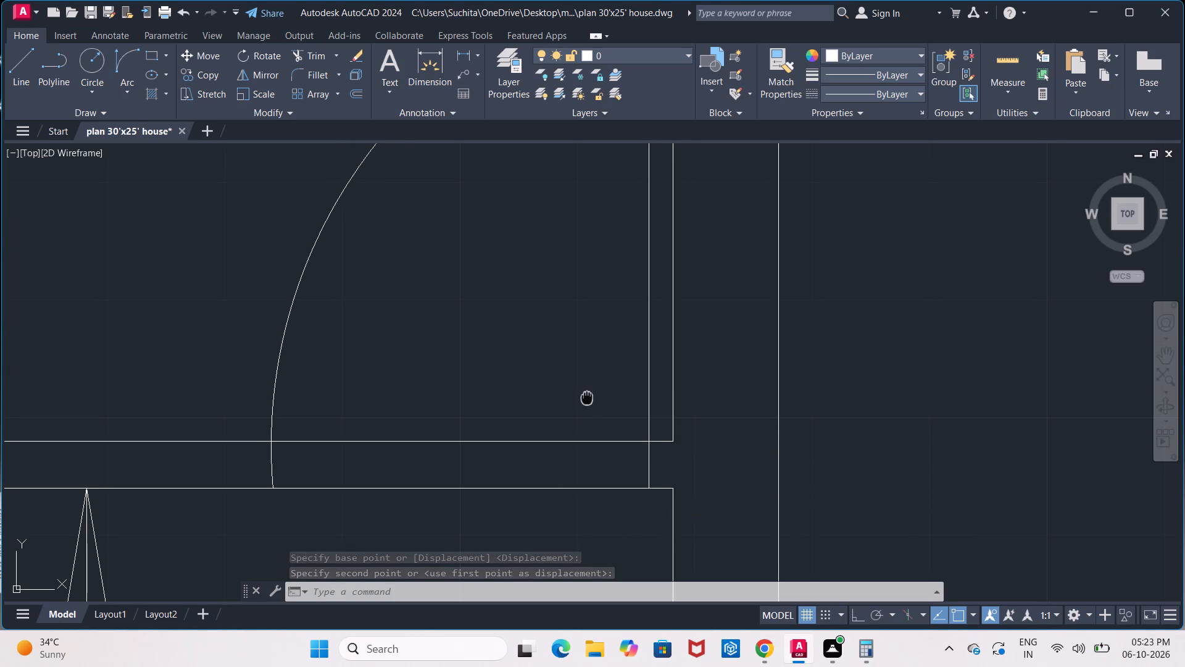
# Trim the two lines of the Kitchen's bottom wall and the overlapping dimension between the door's swing arc and its leaf.
pyautogui.moveTo(587, 399); pyautogui.dragTo(586, 431, button='middle')
pyautogui.scroll(-2, 586, 431)
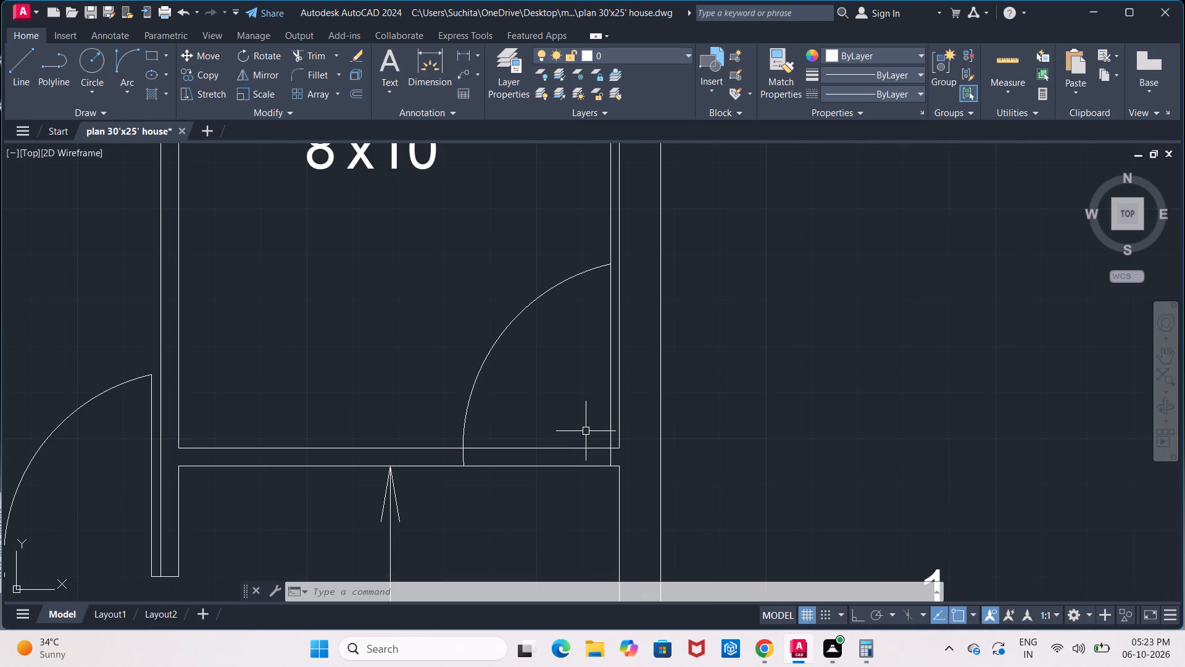
pyautogui.scroll(-1, 586, 431)
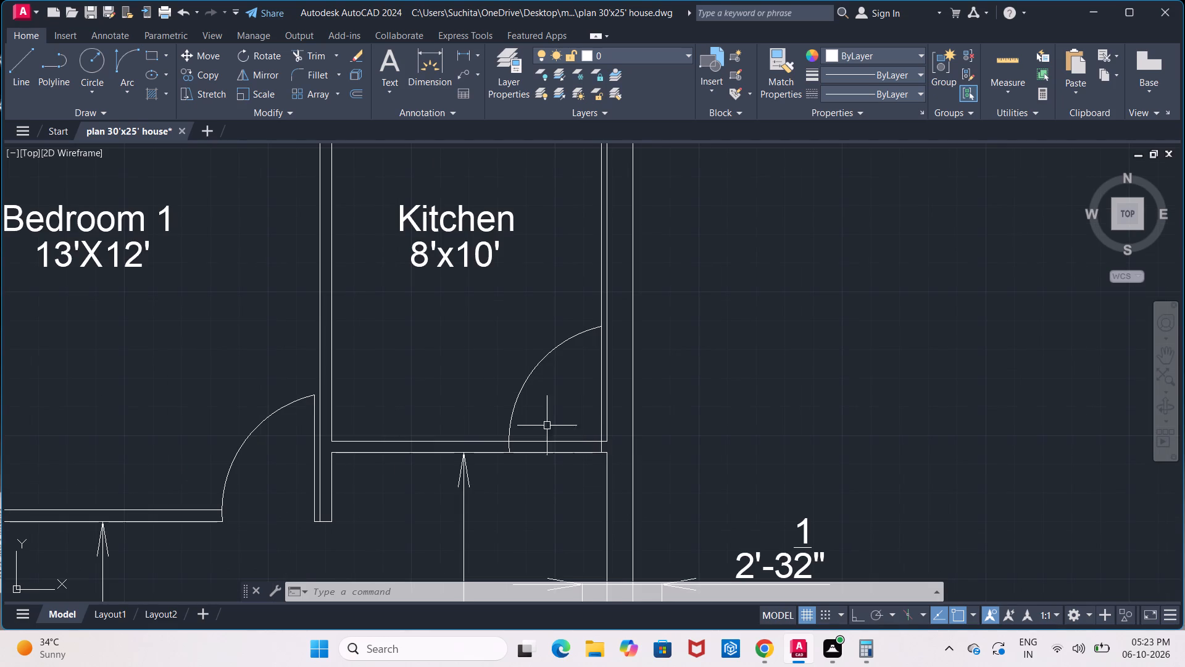
pyautogui.scroll(1, 529, 439)
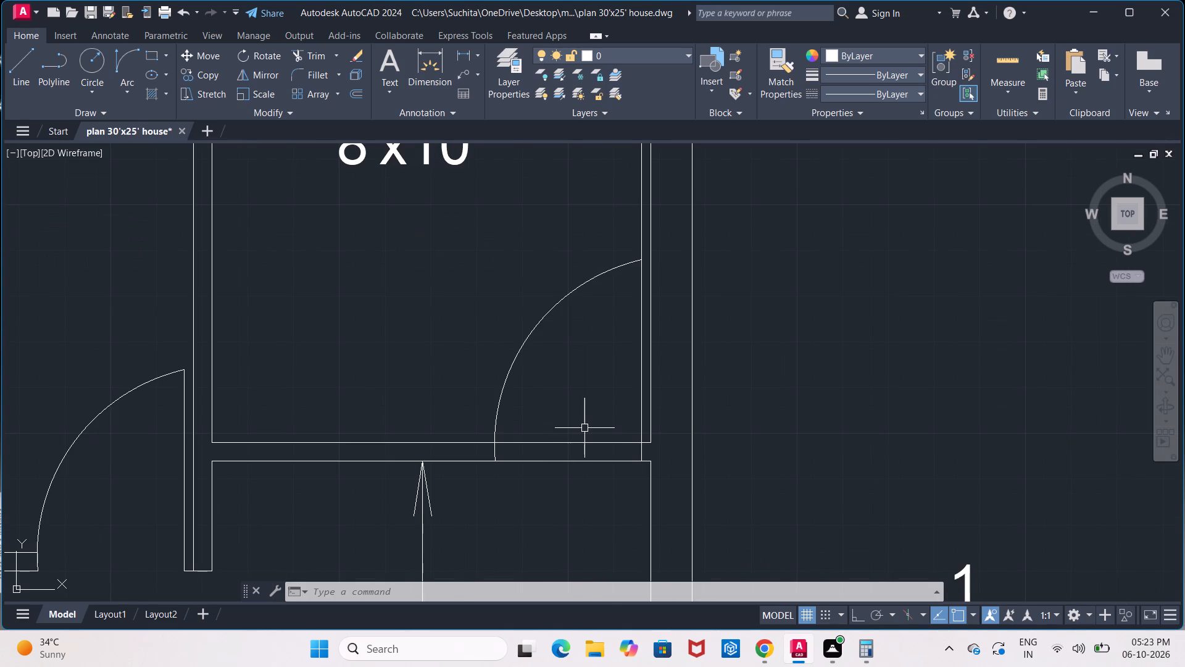
pyautogui.write('tr')
pyautogui.press('Return')
pyautogui.press('Return')
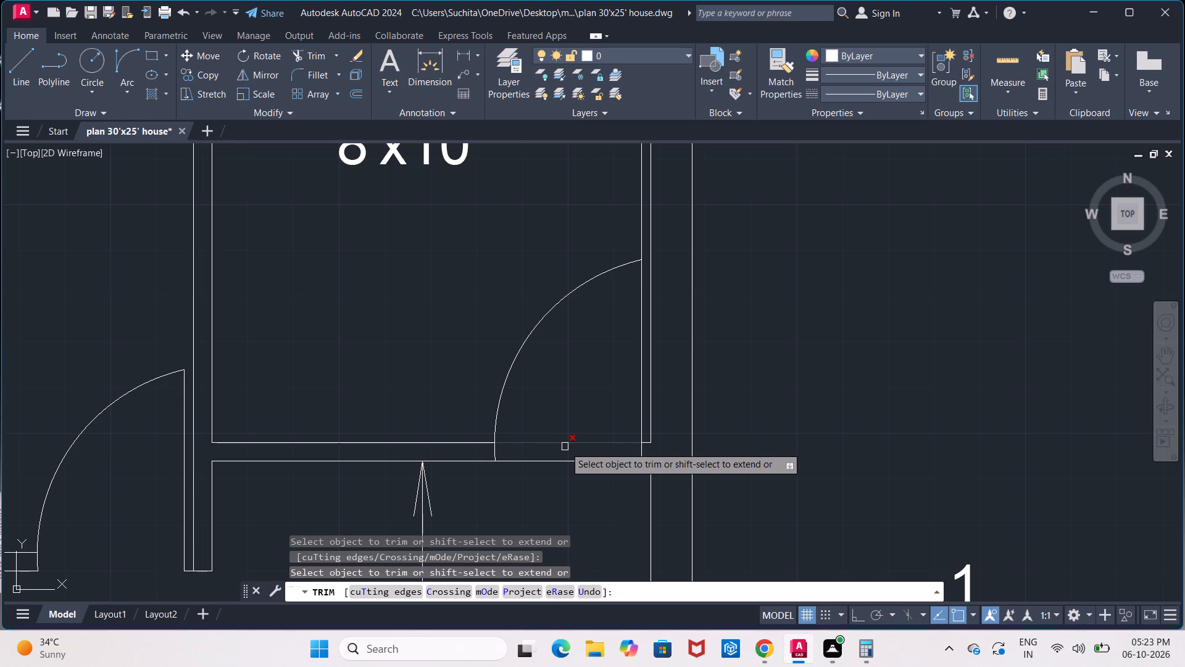
pyautogui.click(565, 447)
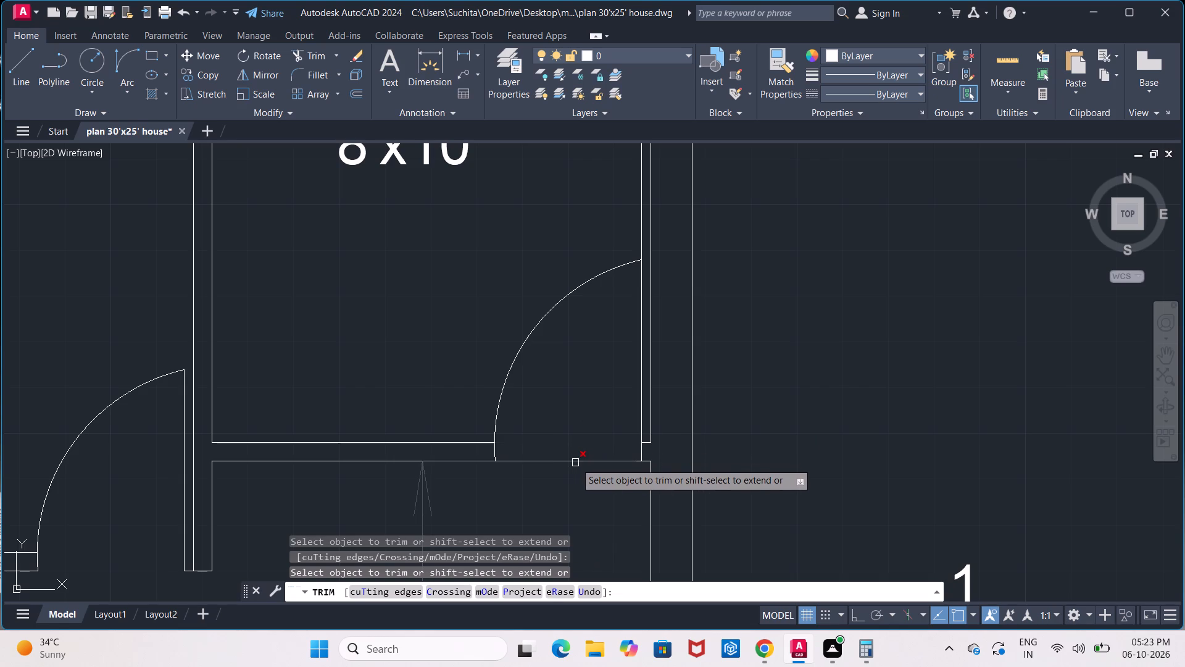
pyautogui.click(576, 463)
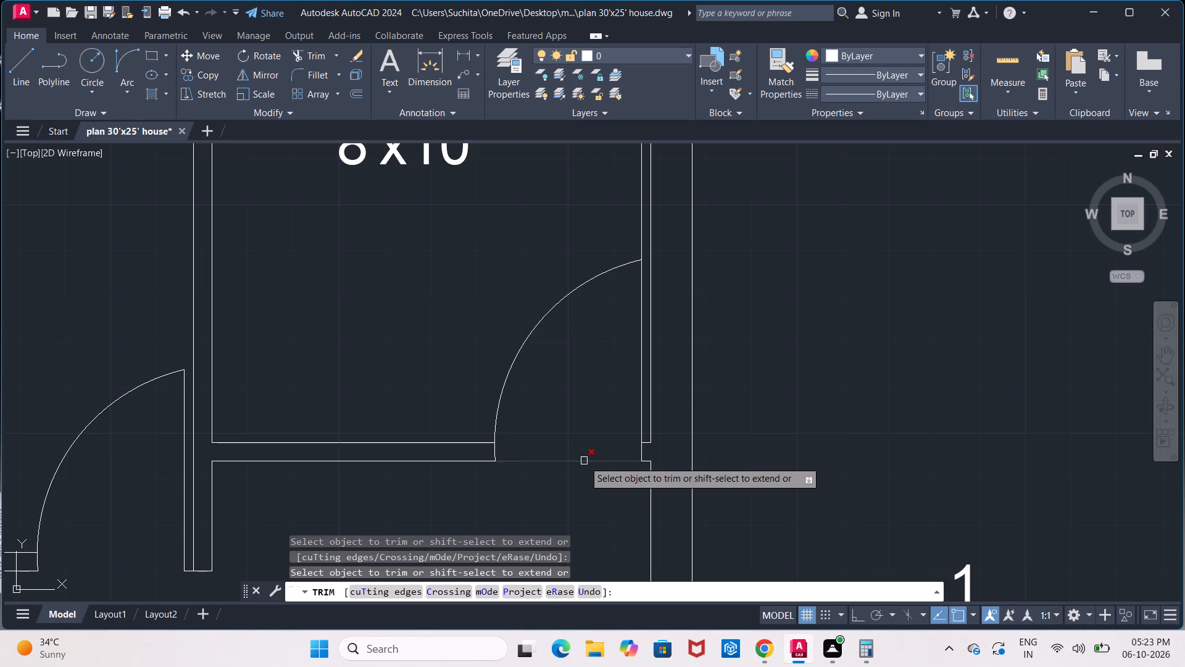
pyautogui.click(584, 461)
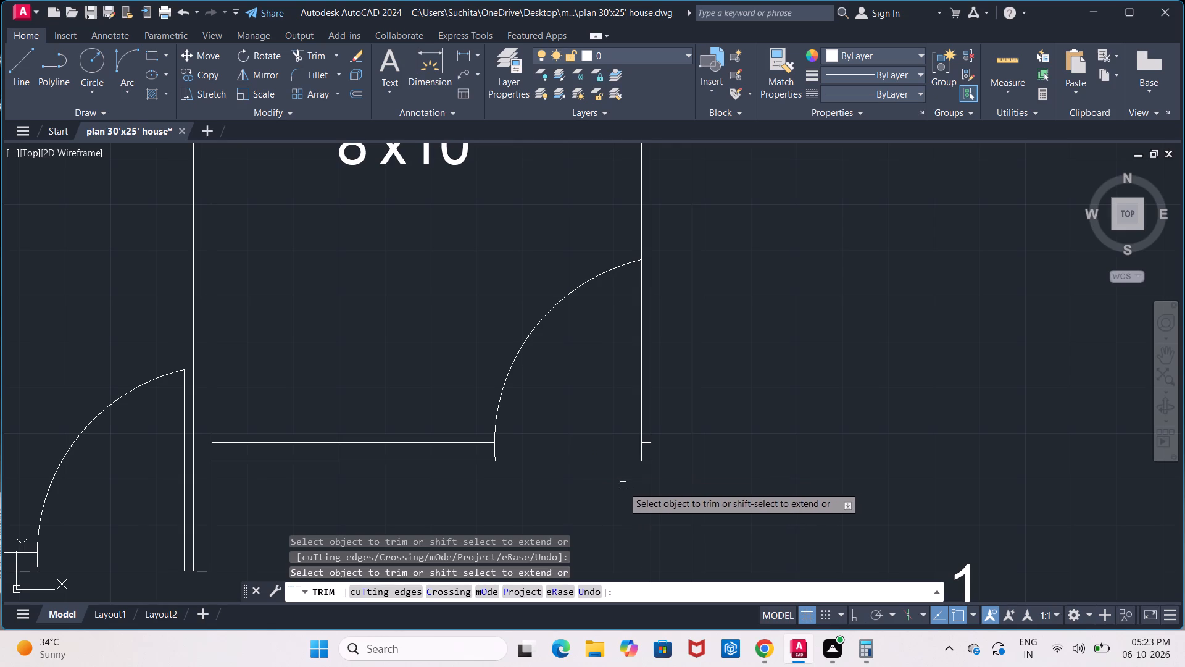
# Trim away the leftover offset line above the Kitchen door leaf, beside the room's right-hand wall.
pyautogui.moveTo(607, 437); pyautogui.dragTo(533, 567, button='middle')
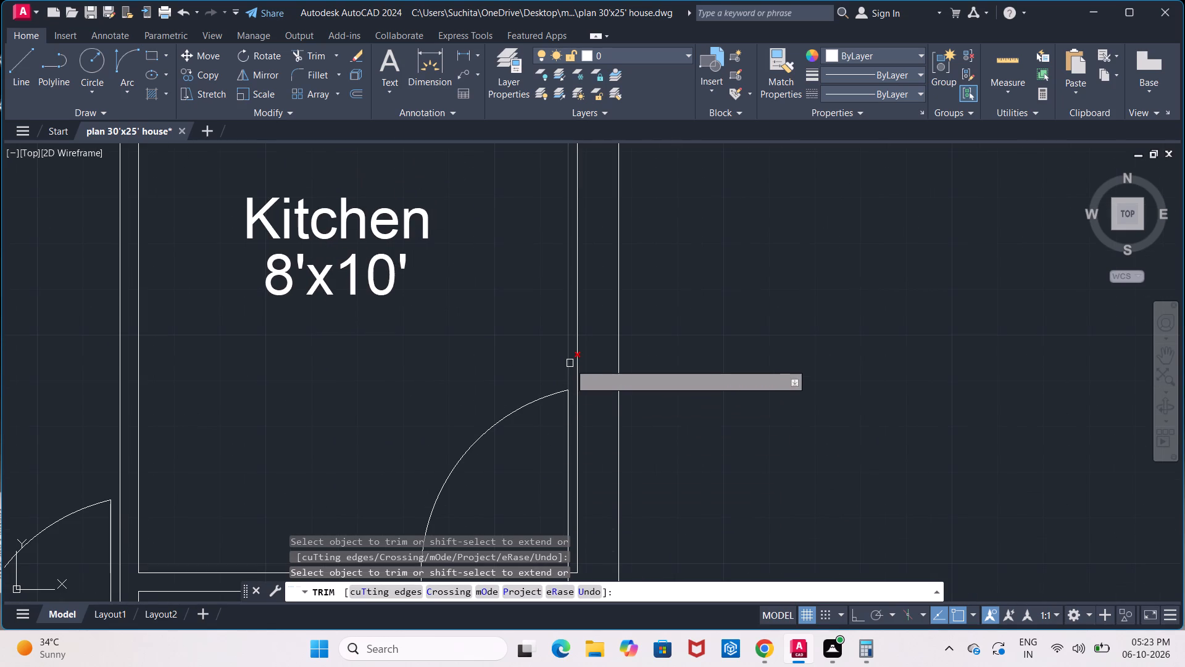
pyautogui.click(570, 363)
pyautogui.scroll(-2, 608, 414)
pyautogui.scroll(-1, 697, 419)
pyautogui.scroll(-1, 754, 437)
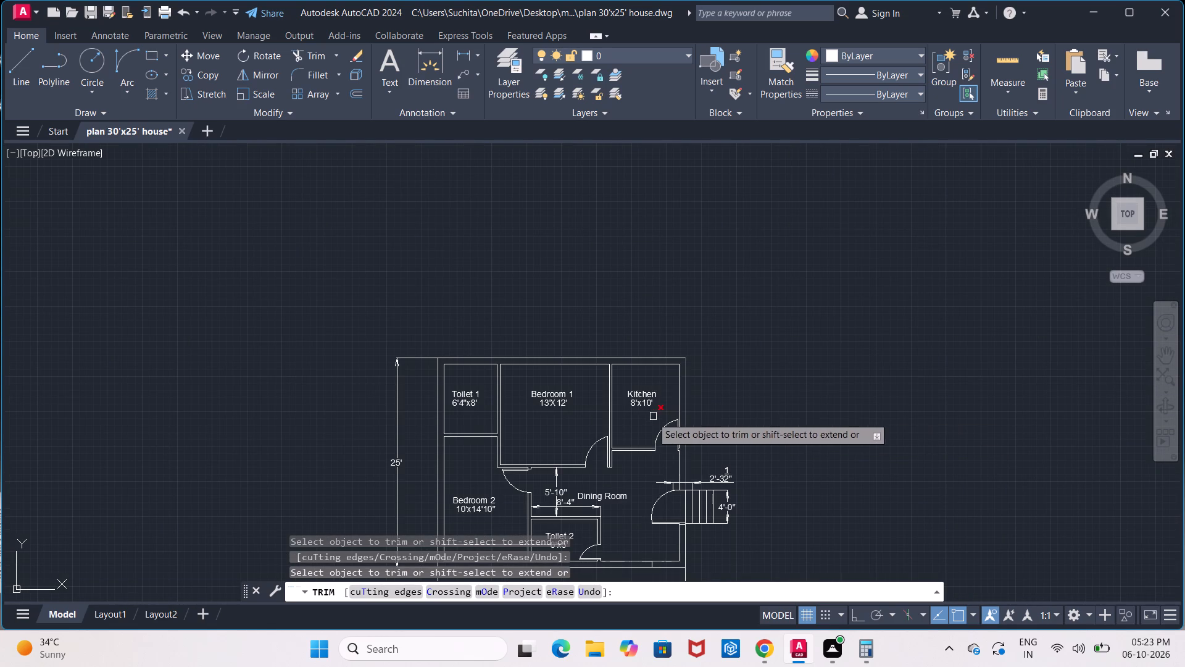
pyautogui.scroll(-1, 636, 432)
pyautogui.moveTo(636, 432); pyautogui.dragTo(663, 290, button='middle')
pyautogui.scroll(3, 656, 367)
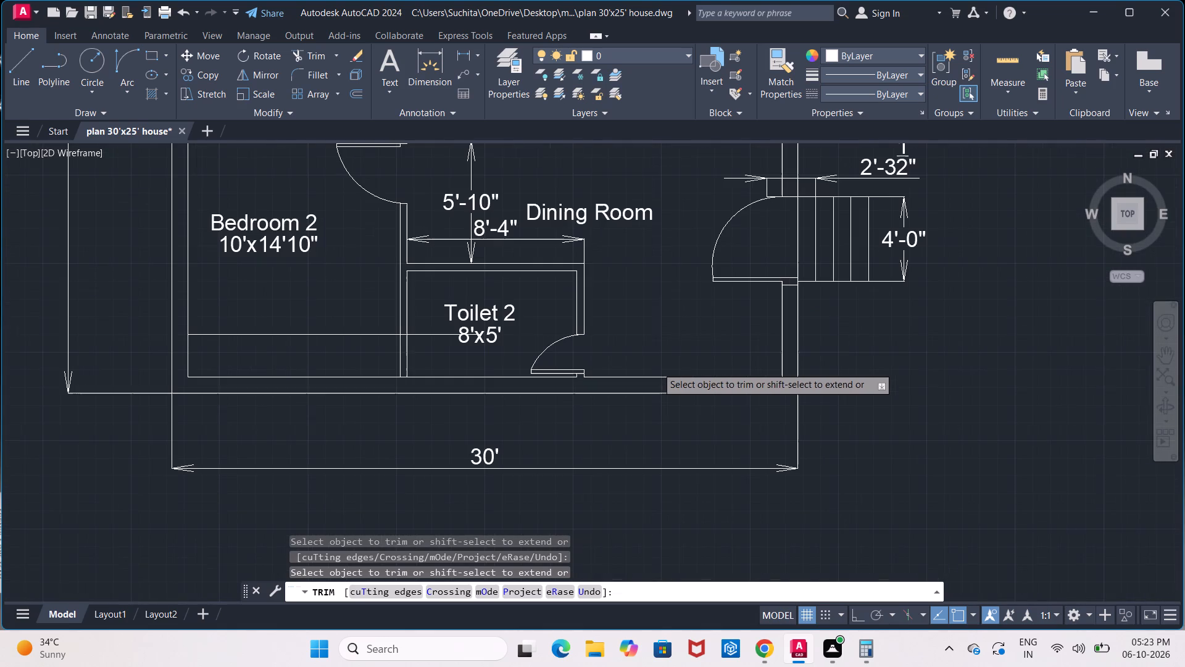
pyautogui.press('Escape')
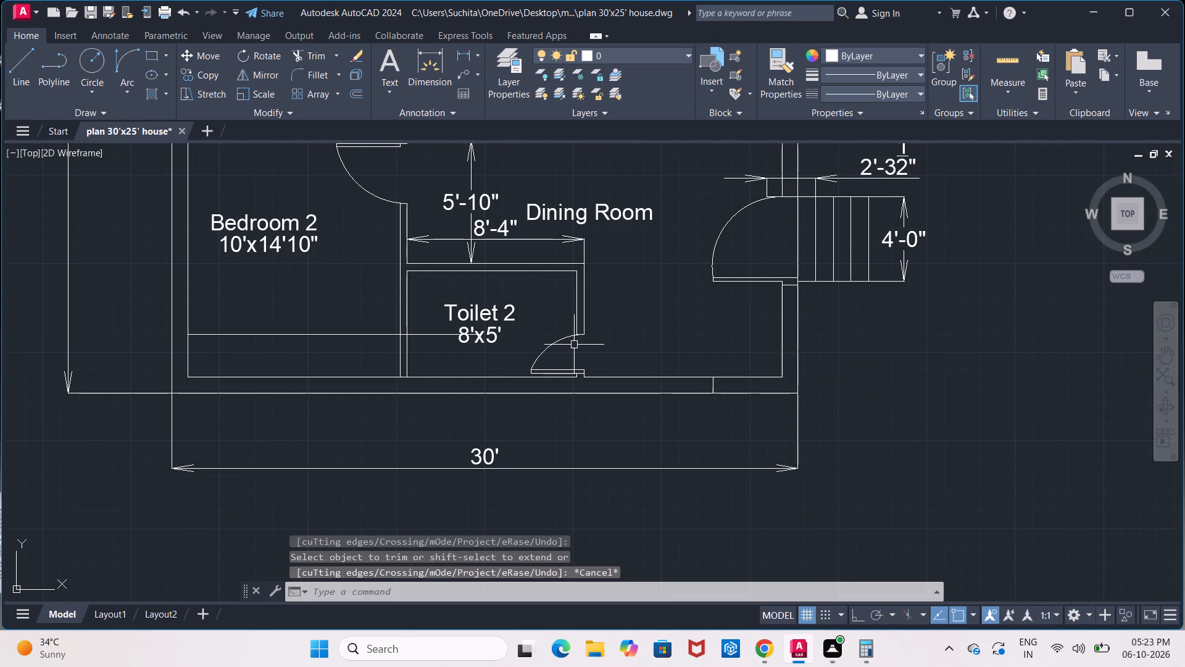
# Copy Toilet 2's door swing arc and both long leaf lines to the empty space above Toilet 1, outside the plan.
pyautogui.scroll(-1, 663, 338)
pyautogui.scroll(4, 663, 338)
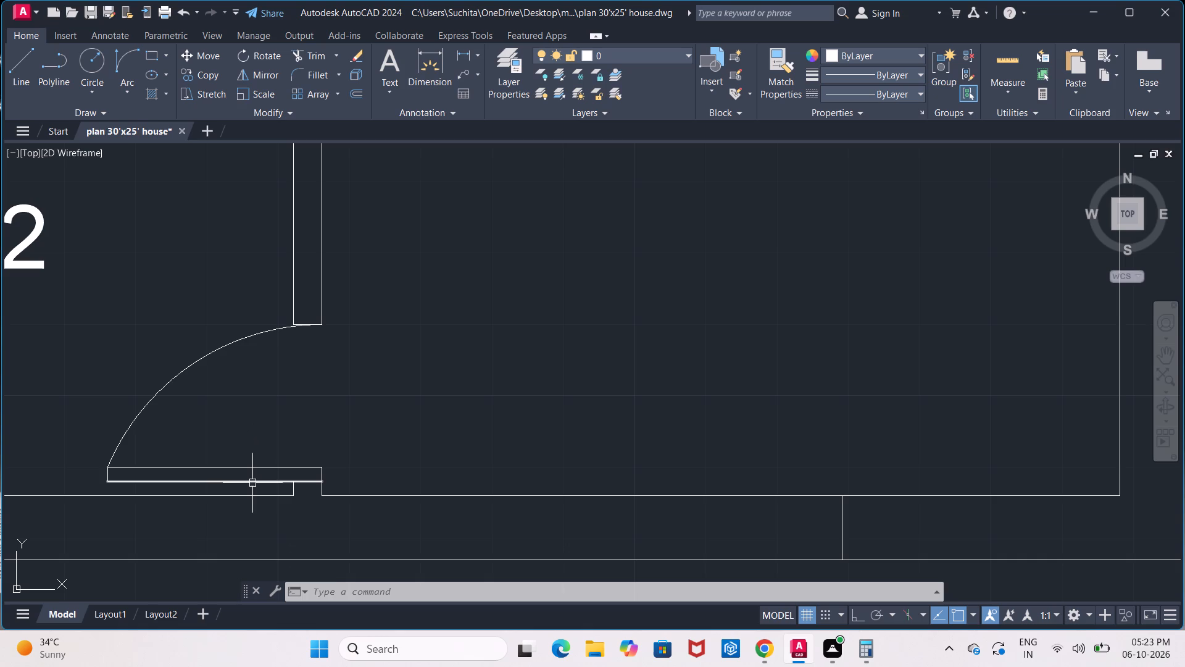
pyautogui.click(252, 484)
pyautogui.click(259, 459)
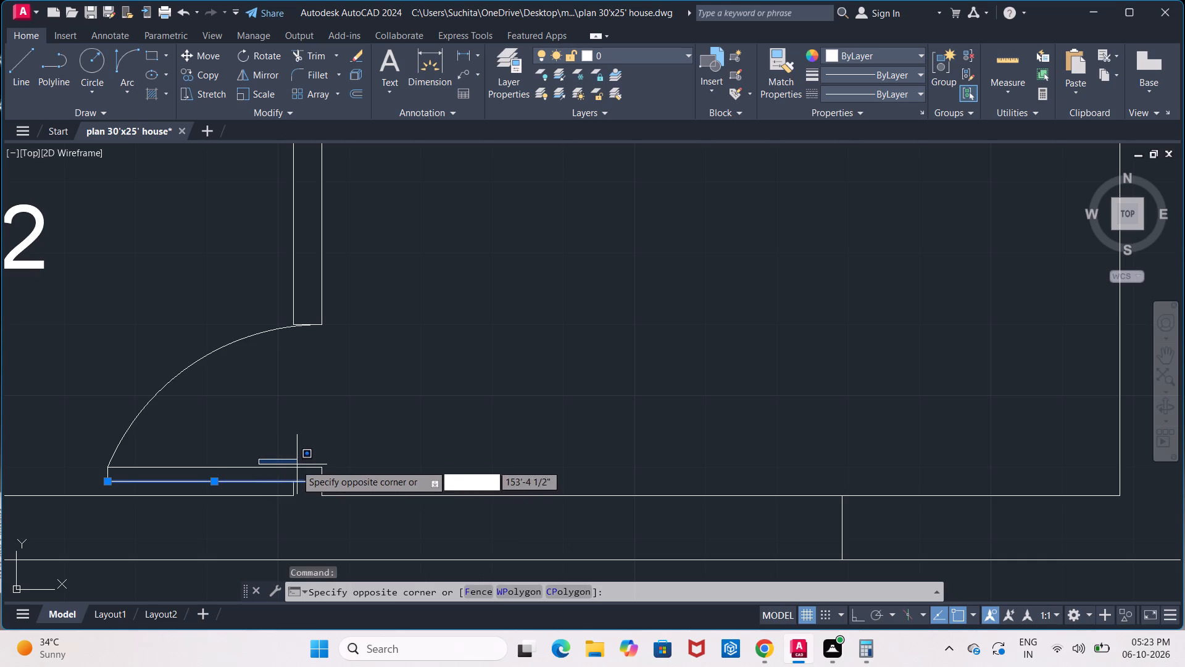
pyautogui.click(297, 439)
pyautogui.click(290, 465)
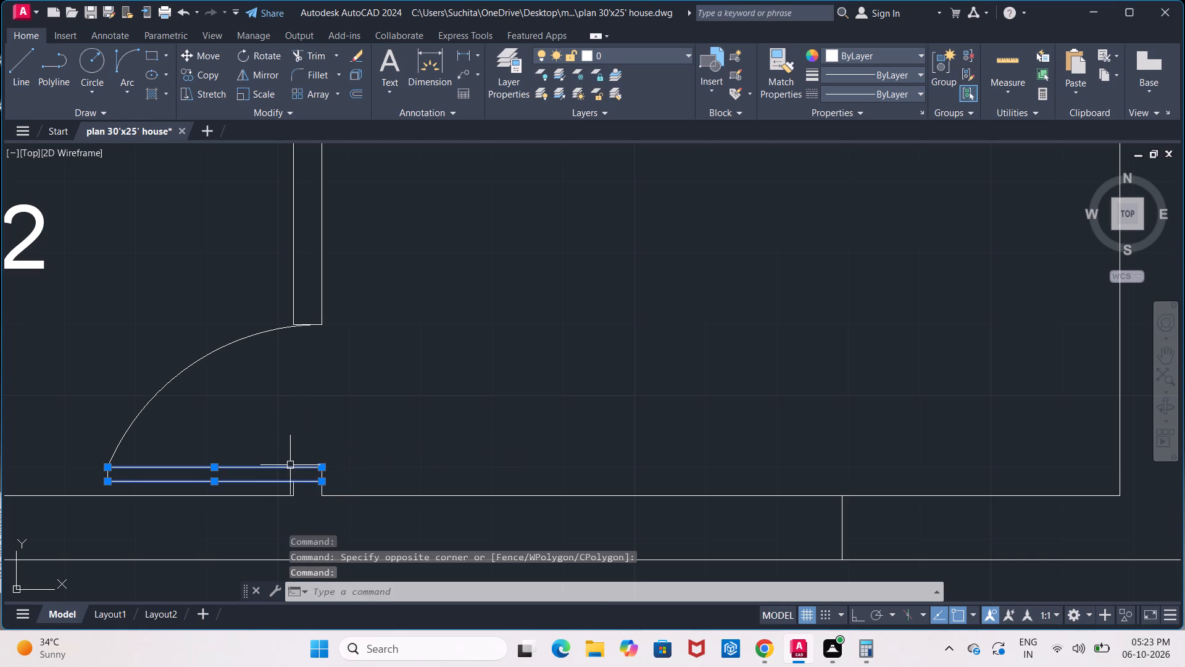
pyautogui.click(193, 365)
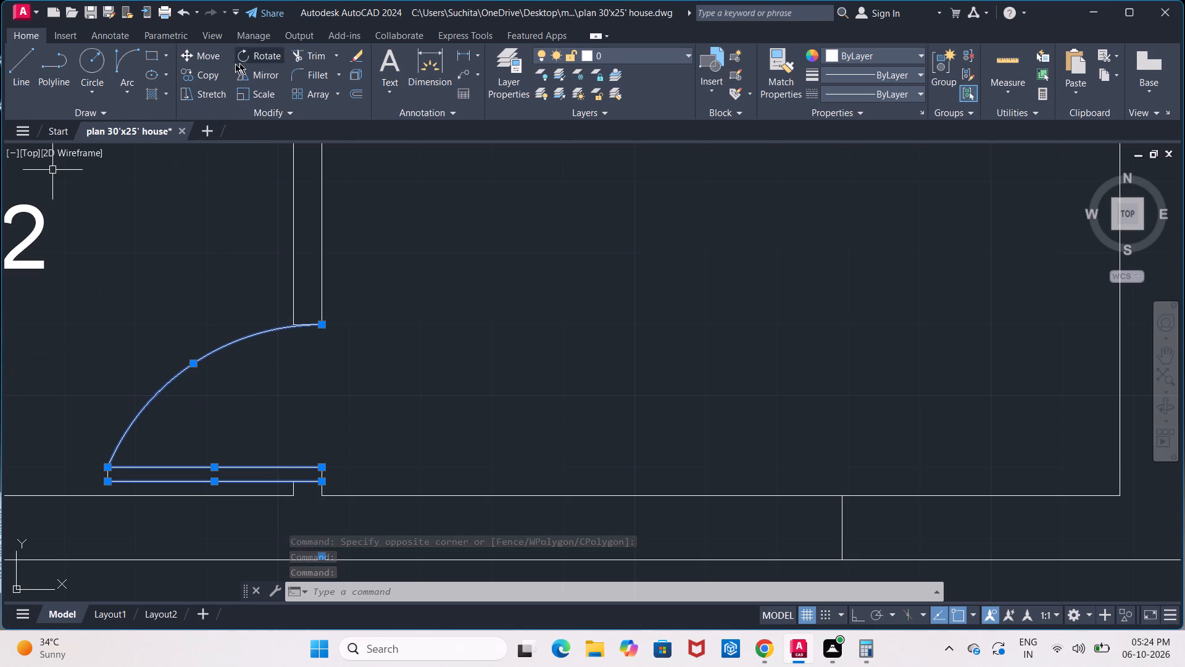
pyautogui.click(202, 73)
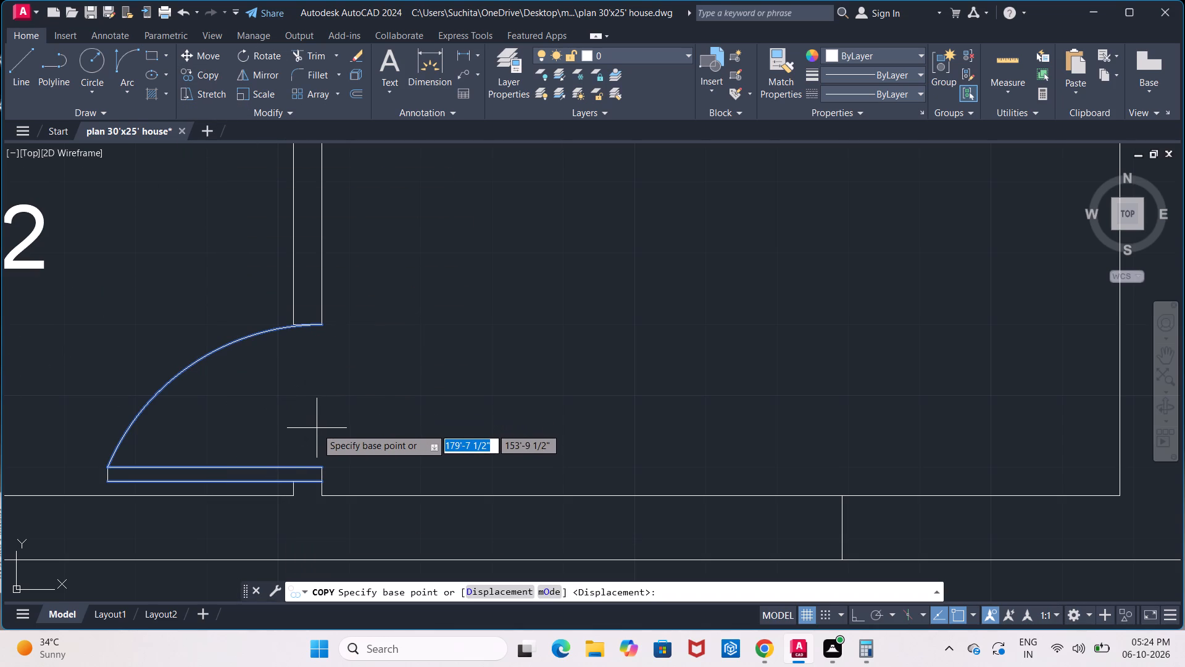
pyautogui.click(317, 466)
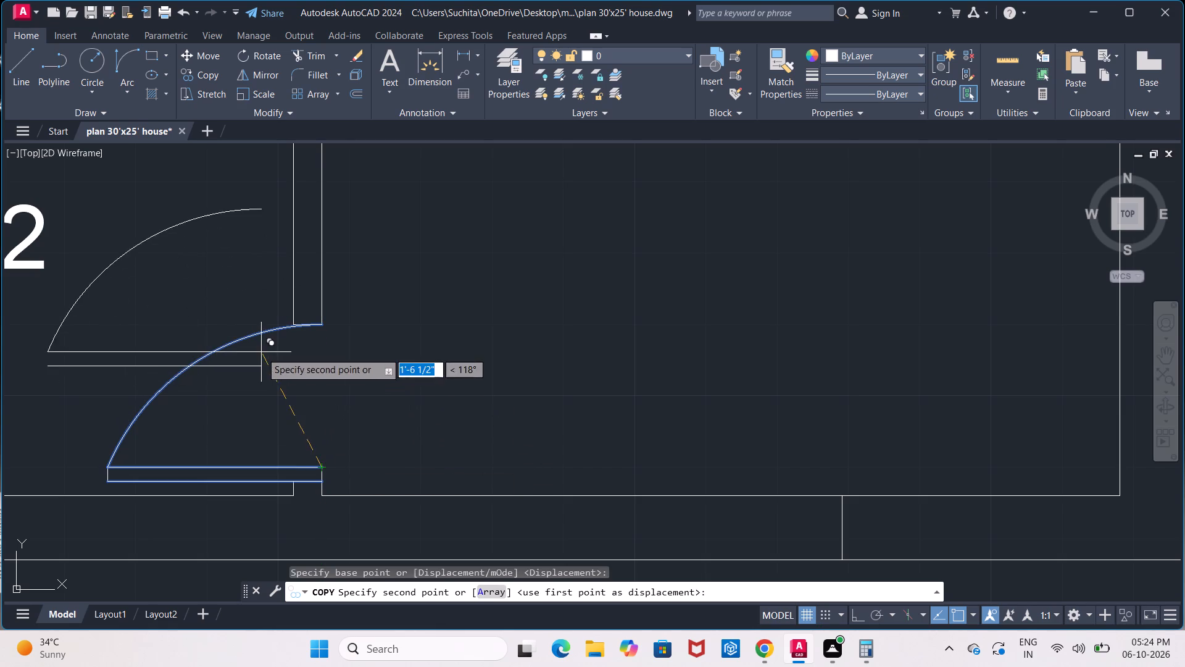
pyautogui.moveTo(261, 352); pyautogui.dragTo(430, 548, button='middle')
pyautogui.scroll(-5, 419, 487)
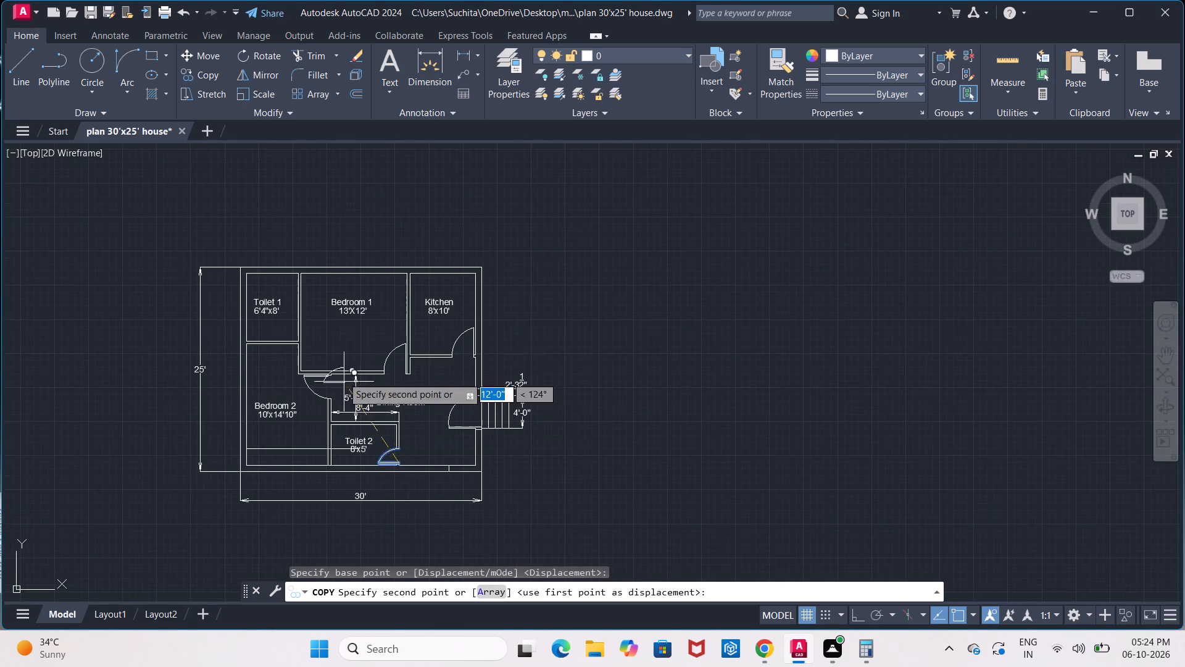
pyautogui.scroll(3, 273, 295)
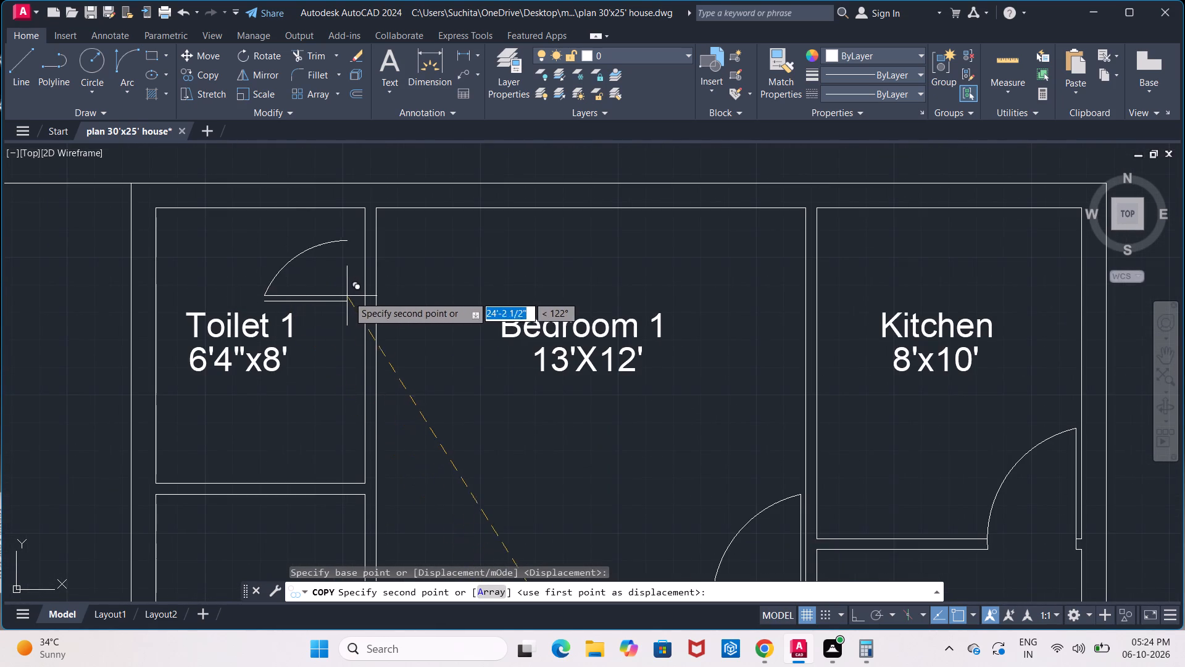
pyautogui.scroll(1, 349, 295)
pyautogui.moveTo(349, 295); pyautogui.dragTo(240, 385, button='middle')
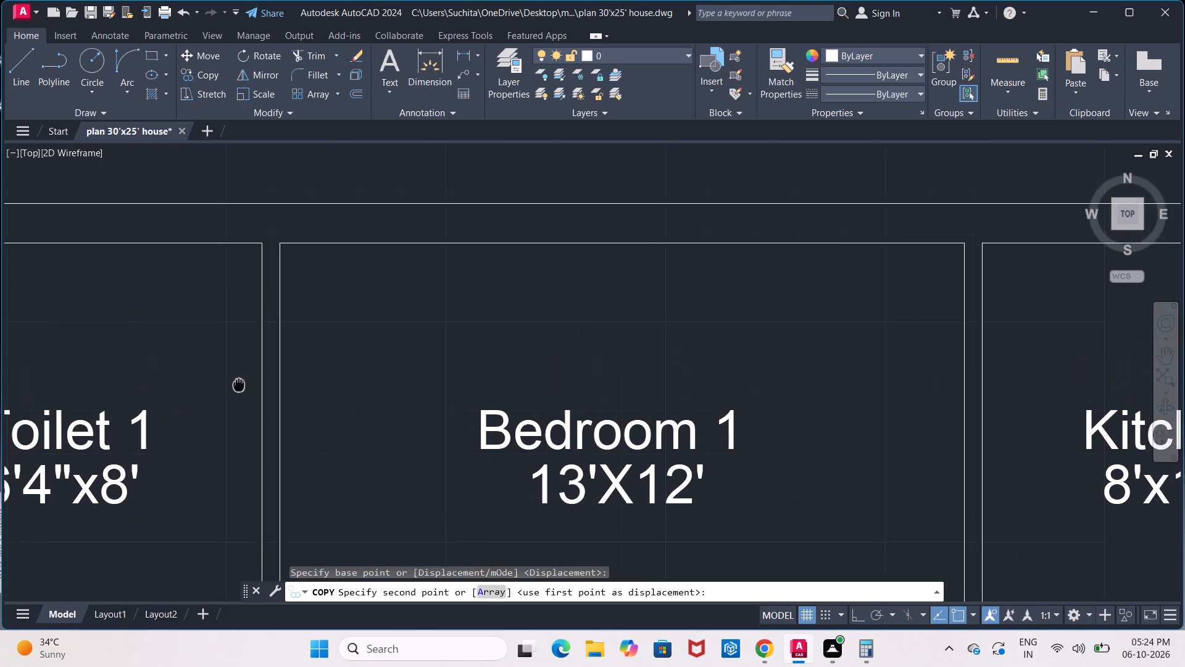
pyautogui.moveTo(240, 385); pyautogui.dragTo(256, 461, button='middle')
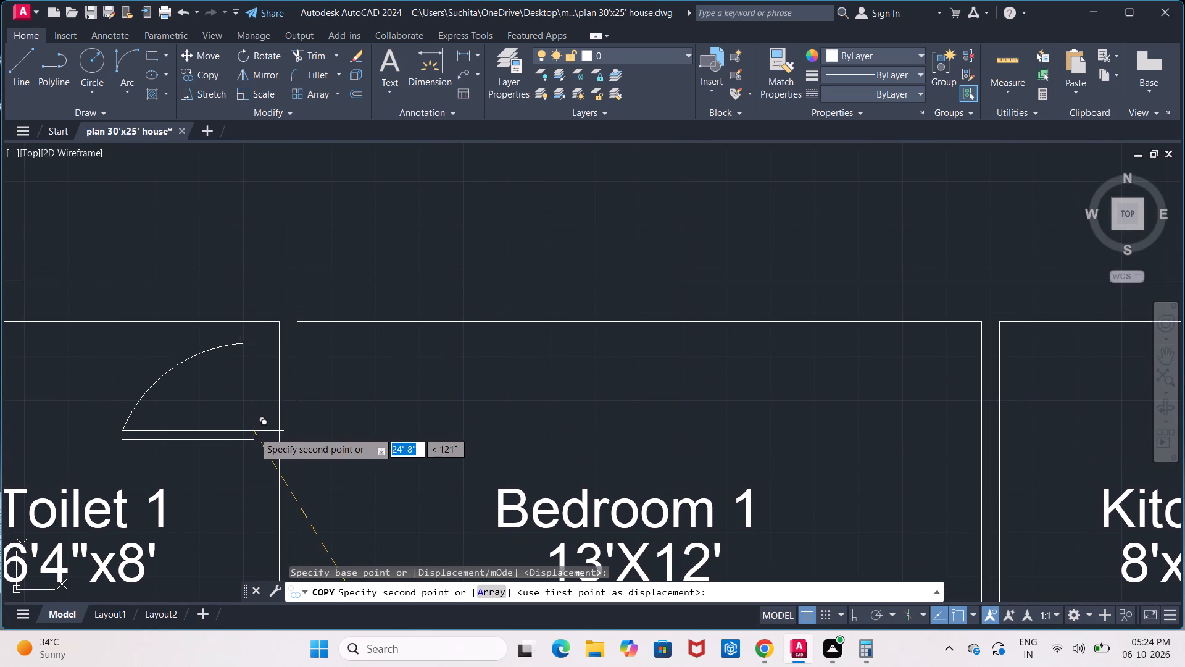
pyautogui.scroll(-3, 234, 423)
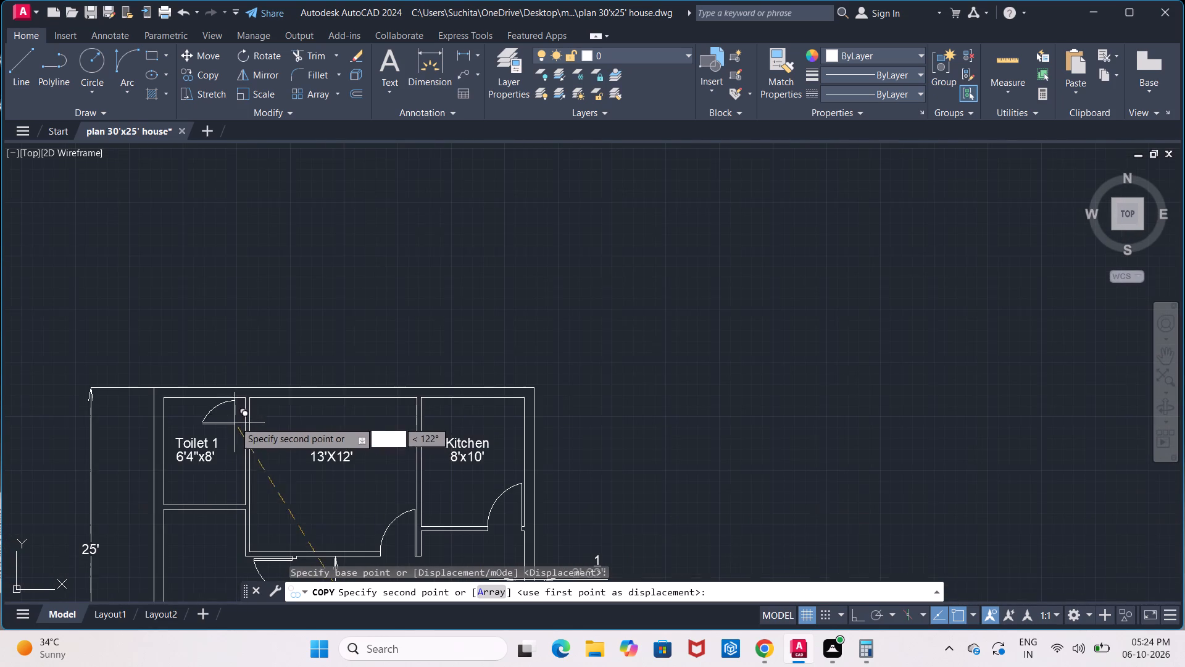
pyautogui.click(244, 303)
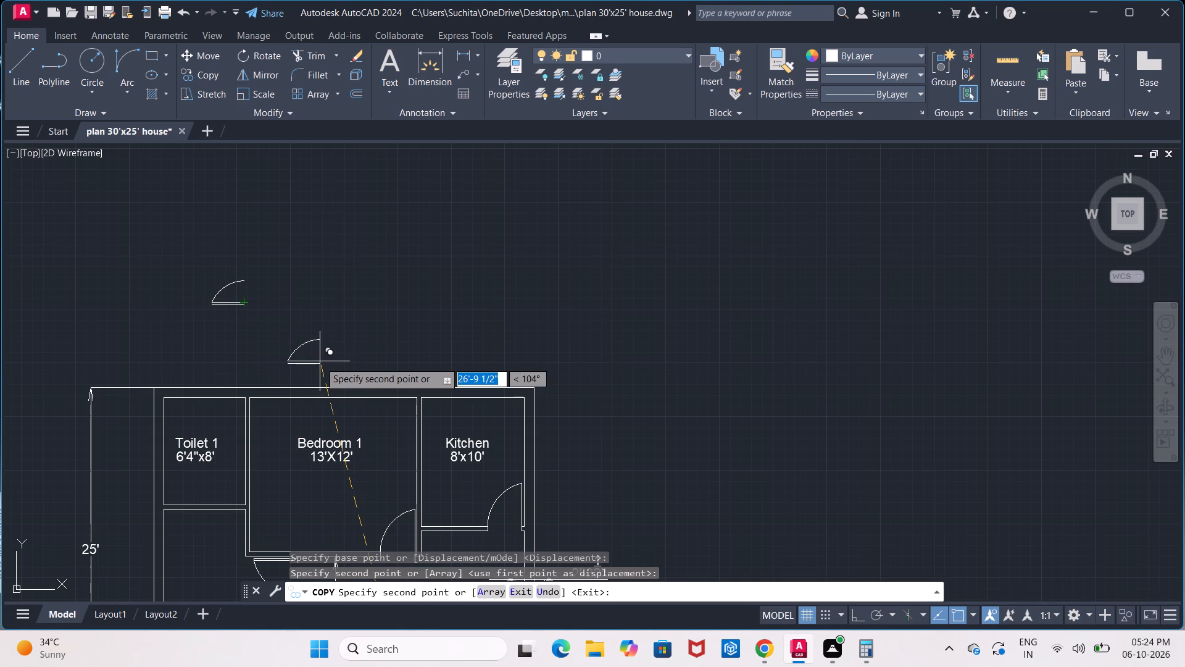
pyautogui.press('Escape')
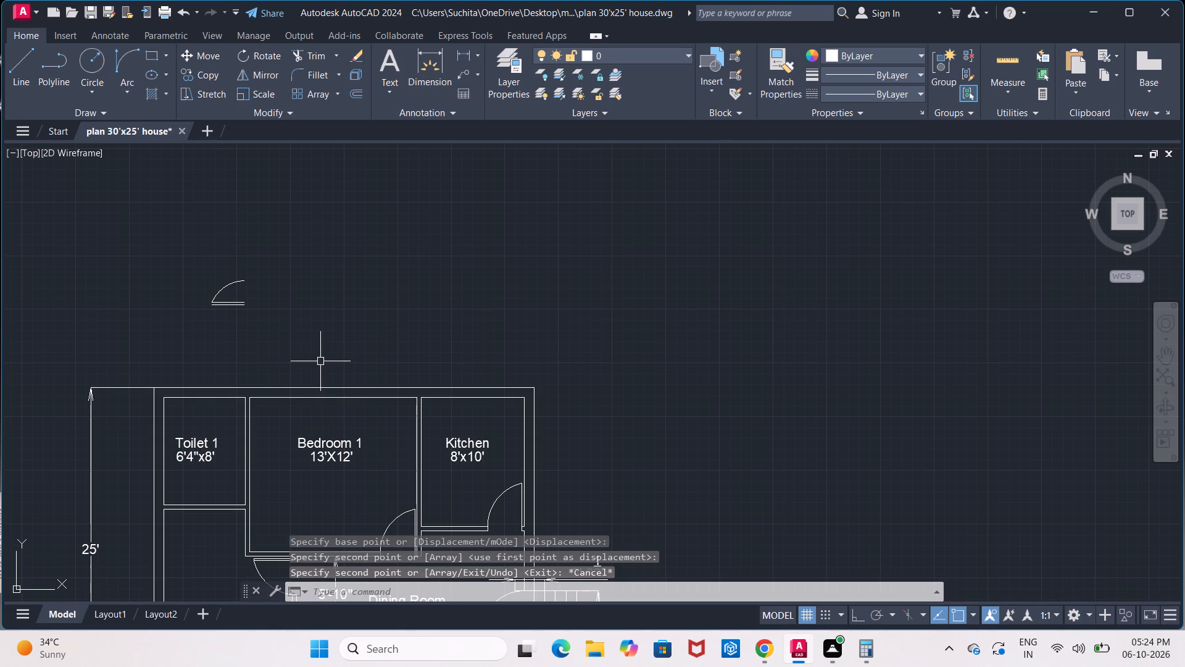
# Offset the inner line of Toilet 1's top wall 2" into the room.
pyautogui.press('o')
pyautogui.press('Return')
pyautogui.press('2')
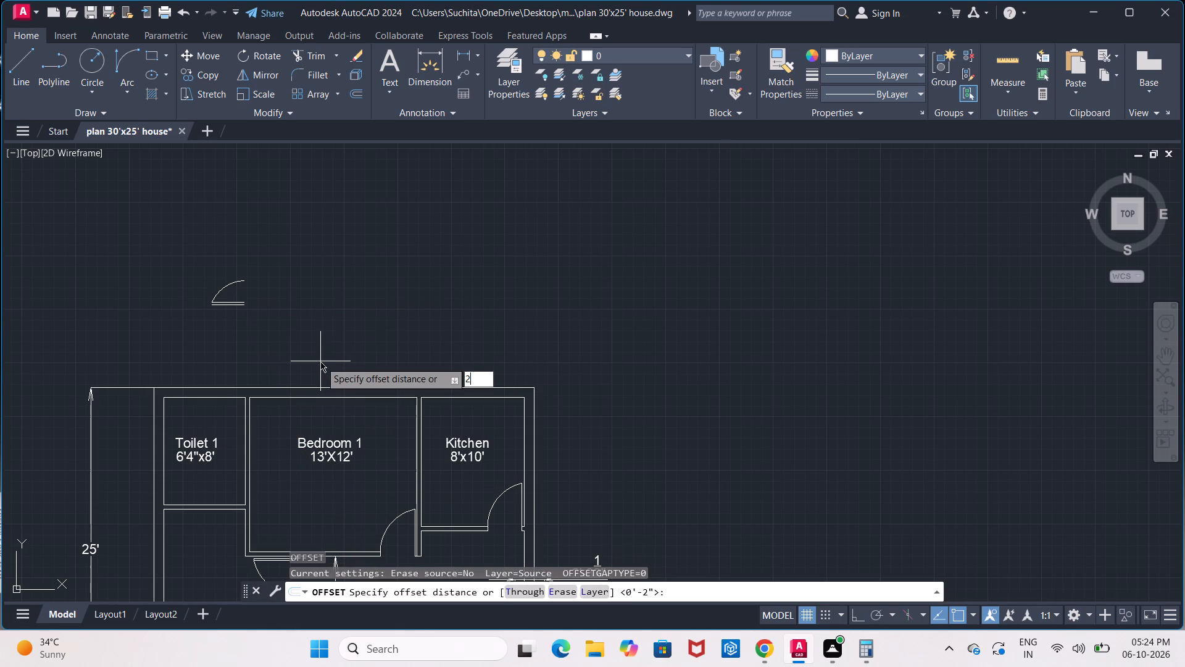
pyautogui.hotkey('shift', '"')
pyautogui.press('Return')
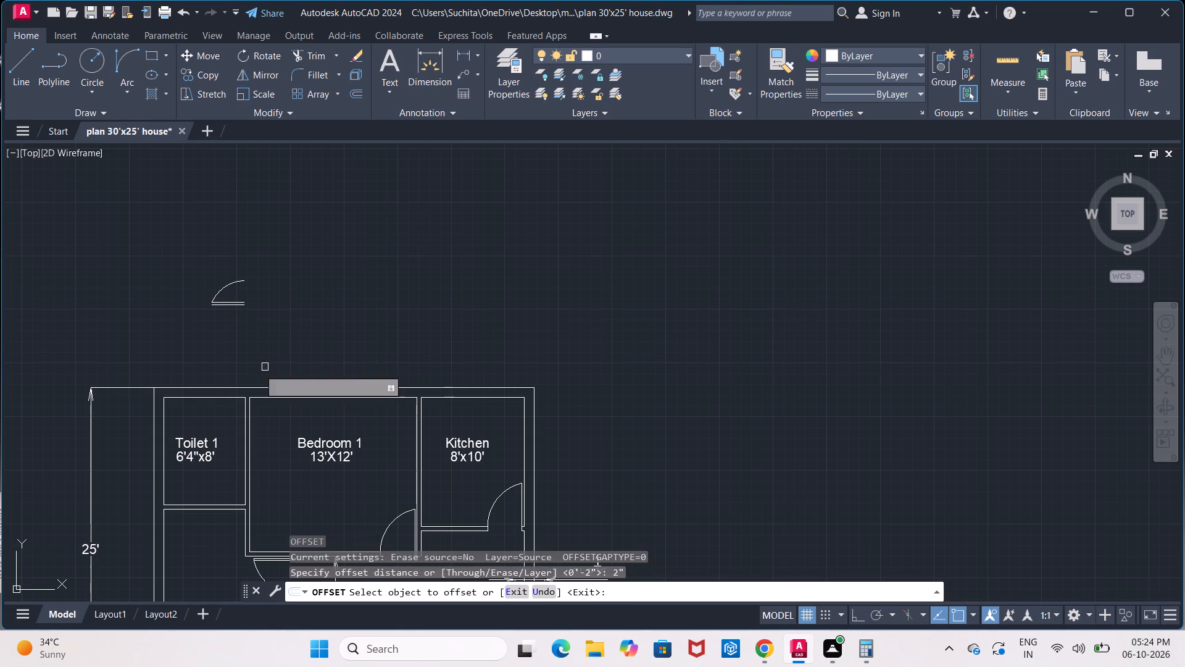
pyautogui.scroll(3, 233, 398)
pyautogui.click(228, 402)
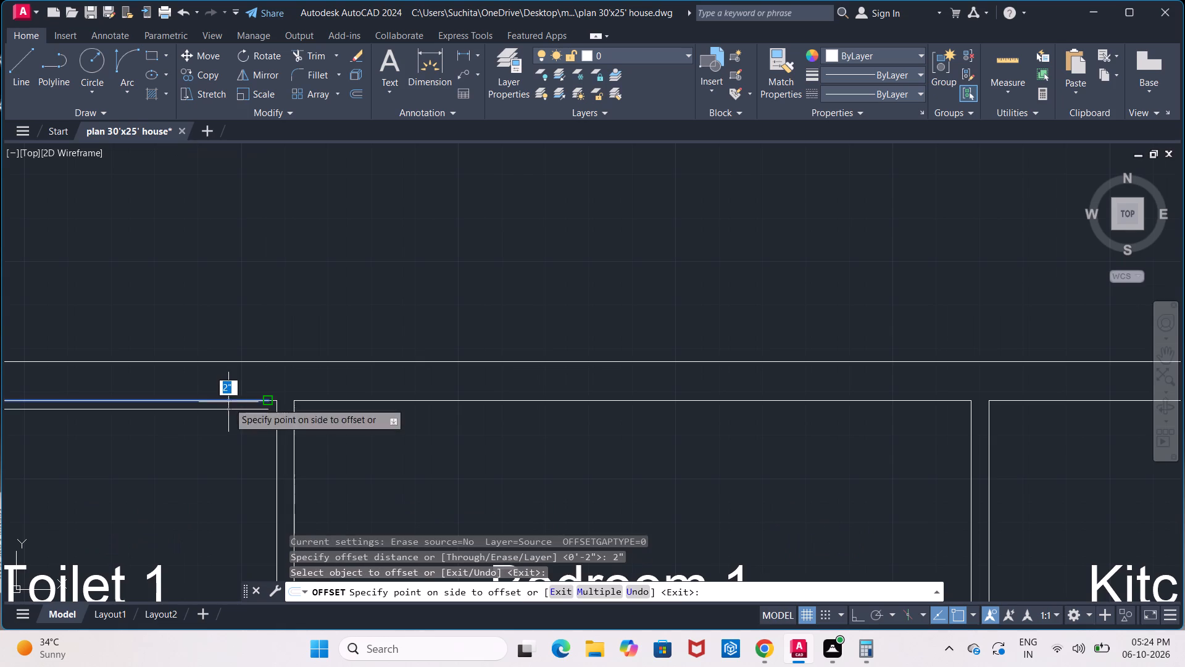
pyautogui.click(228, 442)
pyautogui.scroll(-2, 252, 313)
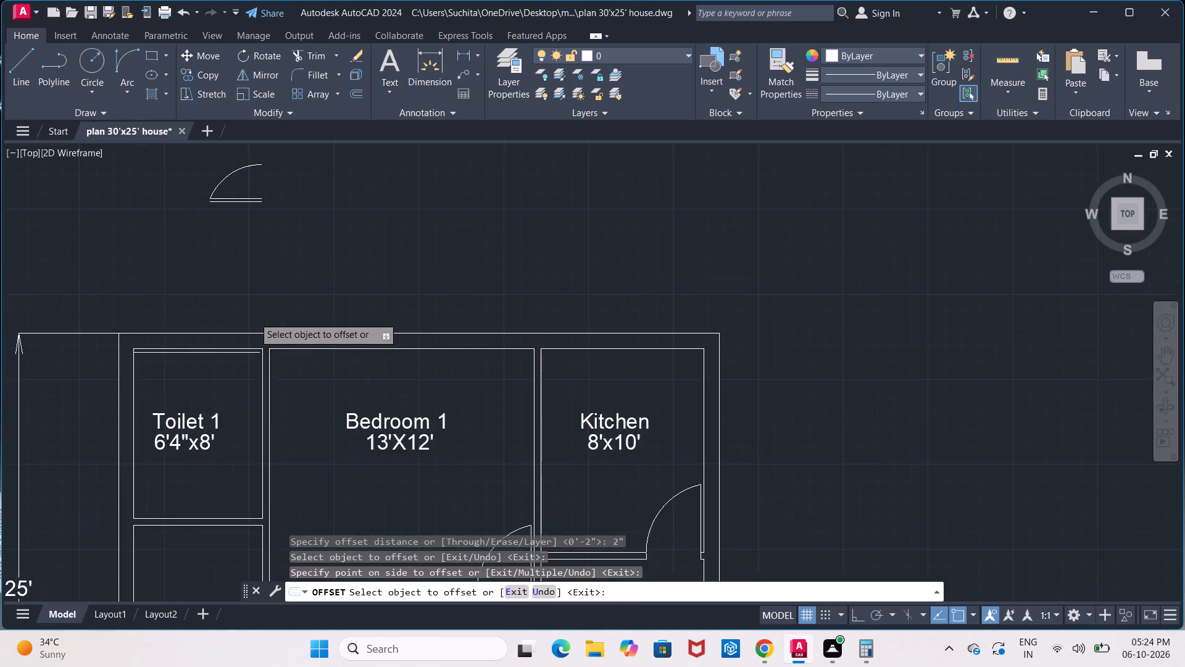
pyautogui.scroll(-1, 254, 317)
pyautogui.moveTo(255, 277); pyautogui.dragTo(260, 342, button='middle')
pyautogui.scroll(3, 236, 304)
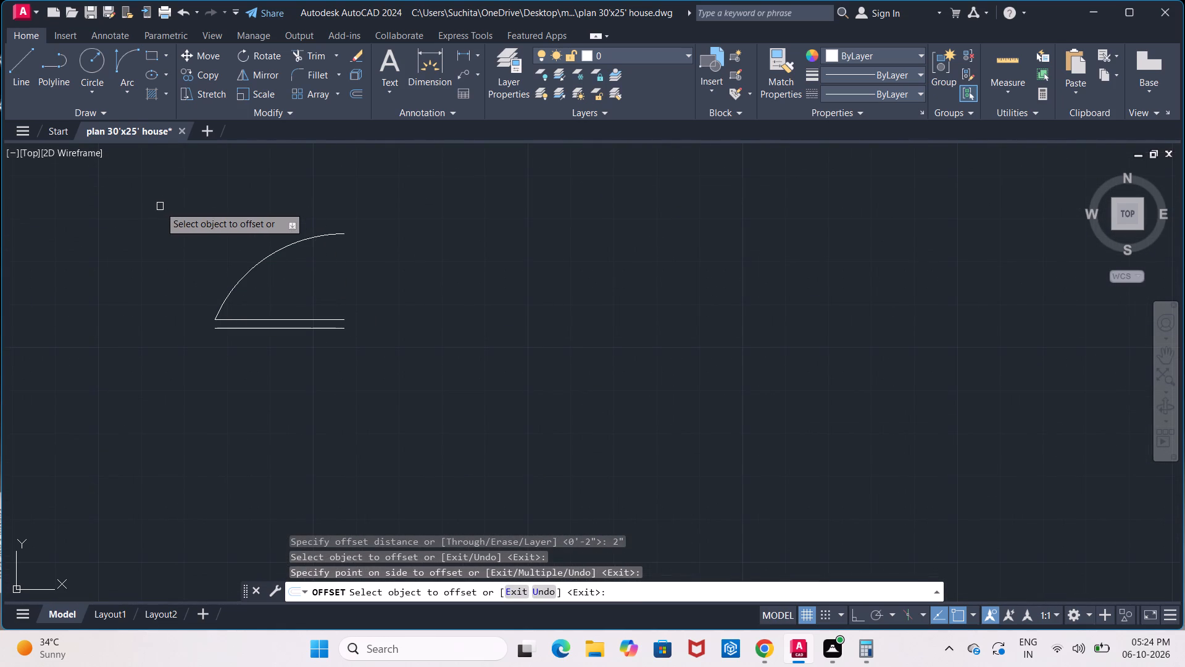
pyautogui.press('Escape')
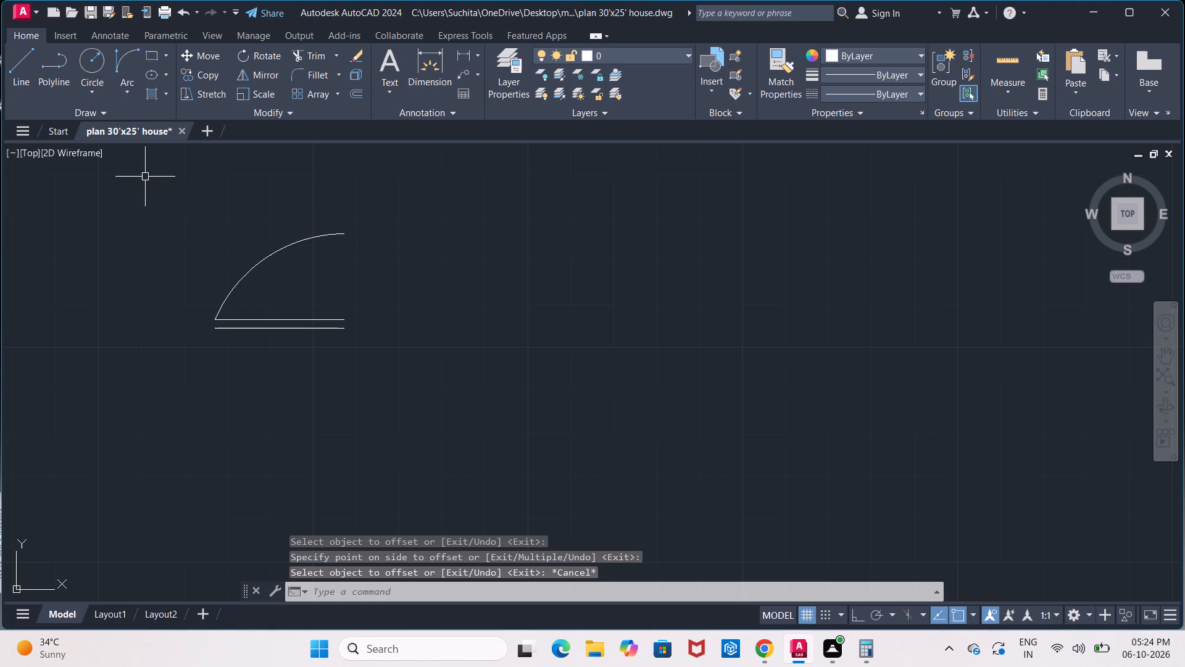
# Mirror the copied door arc and leaf lines about the upper leaf line, erasing the source objects.
pyautogui.click(144, 176)
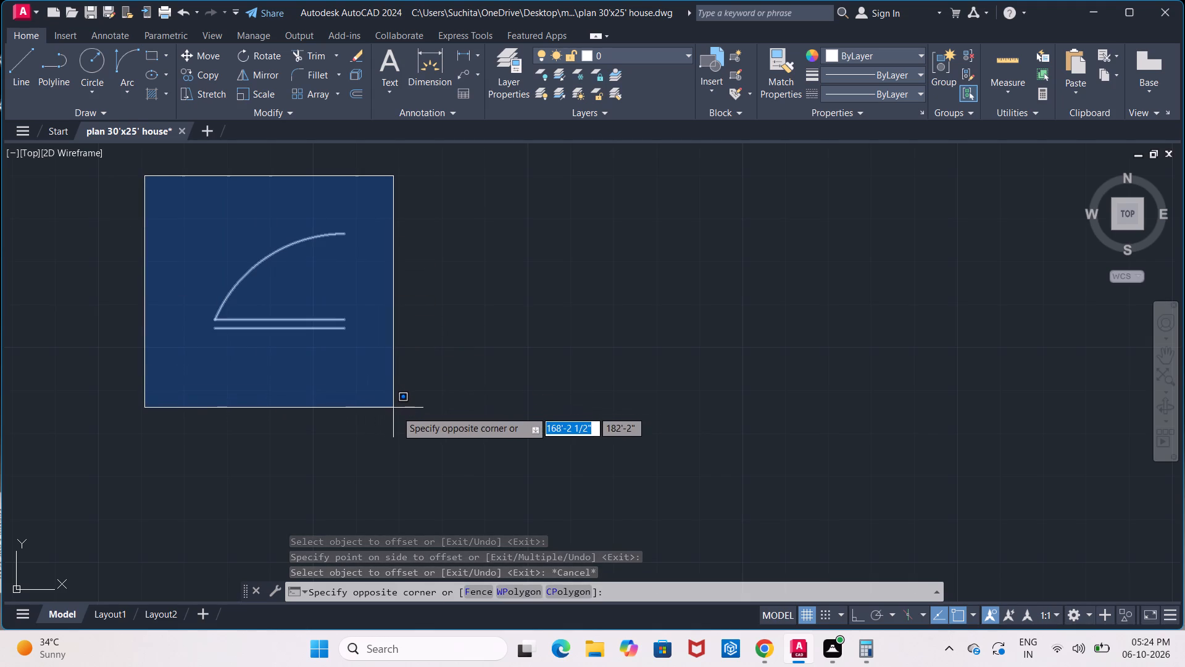
pyautogui.click(399, 416)
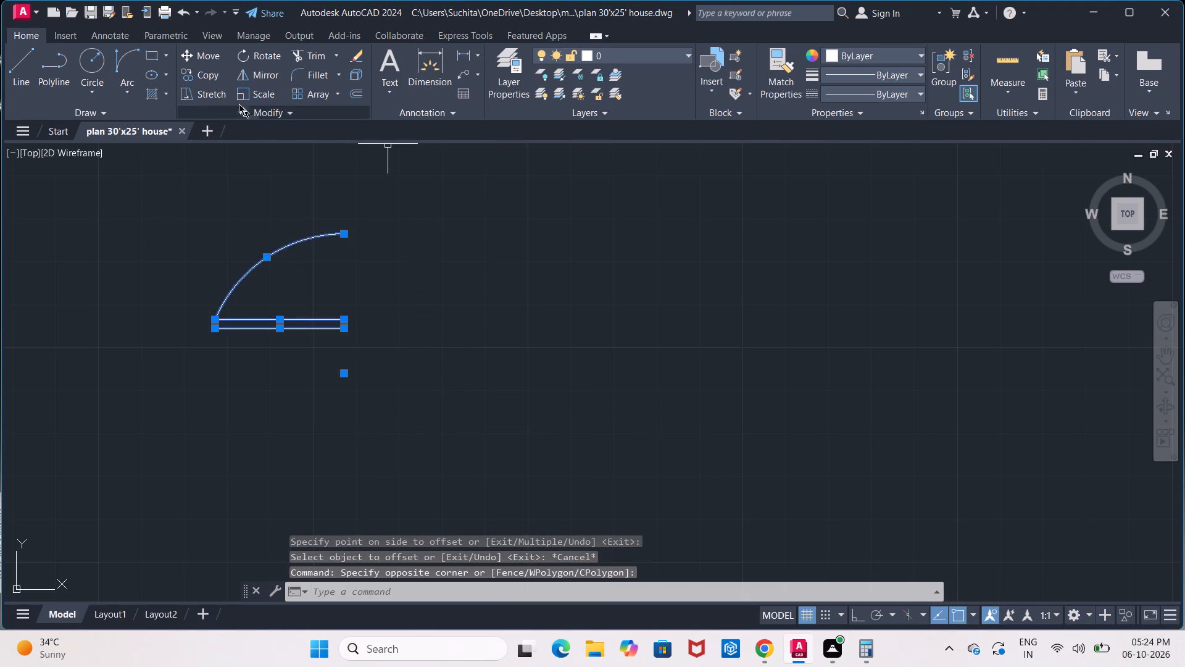
pyautogui.click(268, 75)
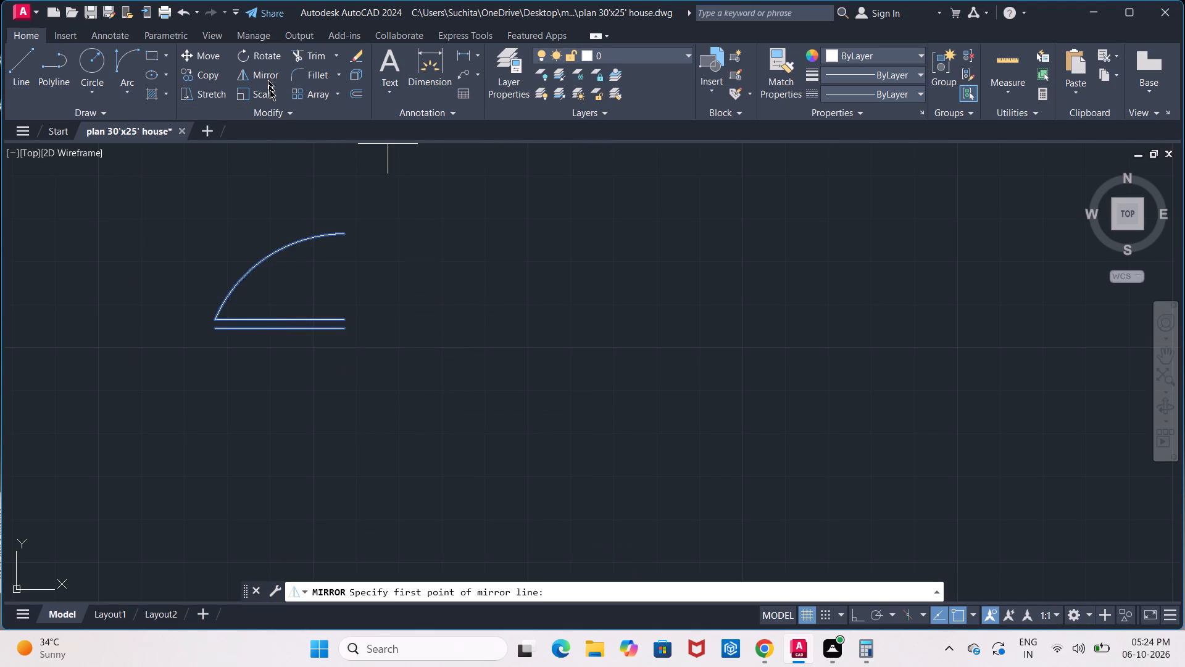
pyautogui.click(343, 320)
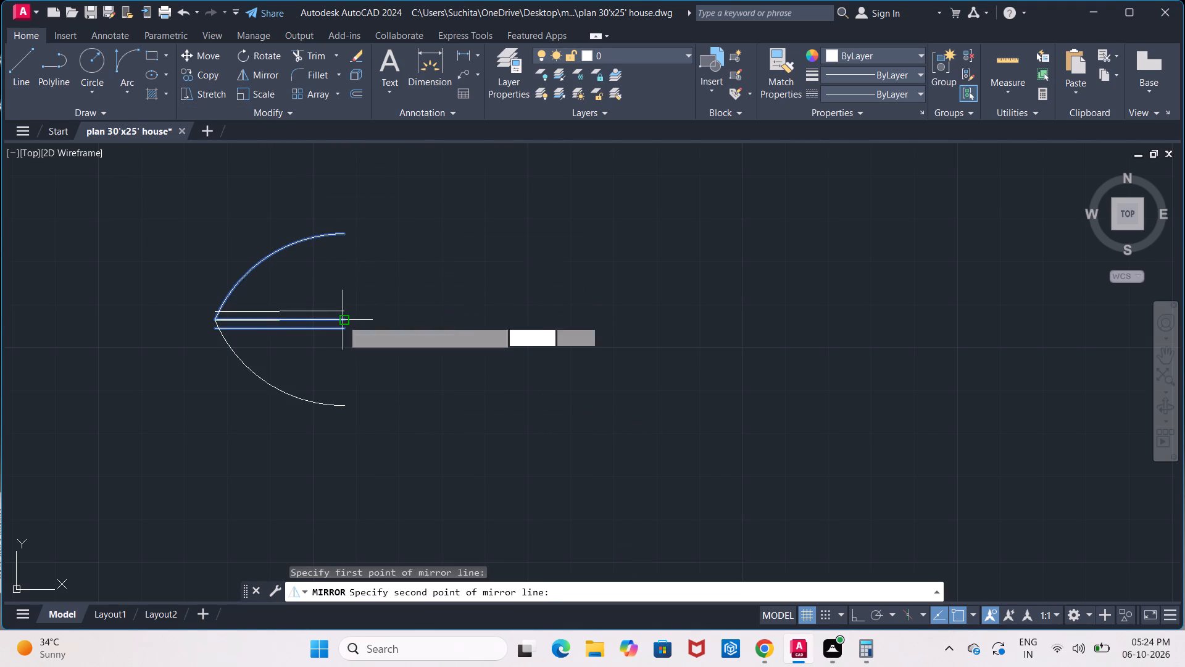
pyautogui.click(215, 321)
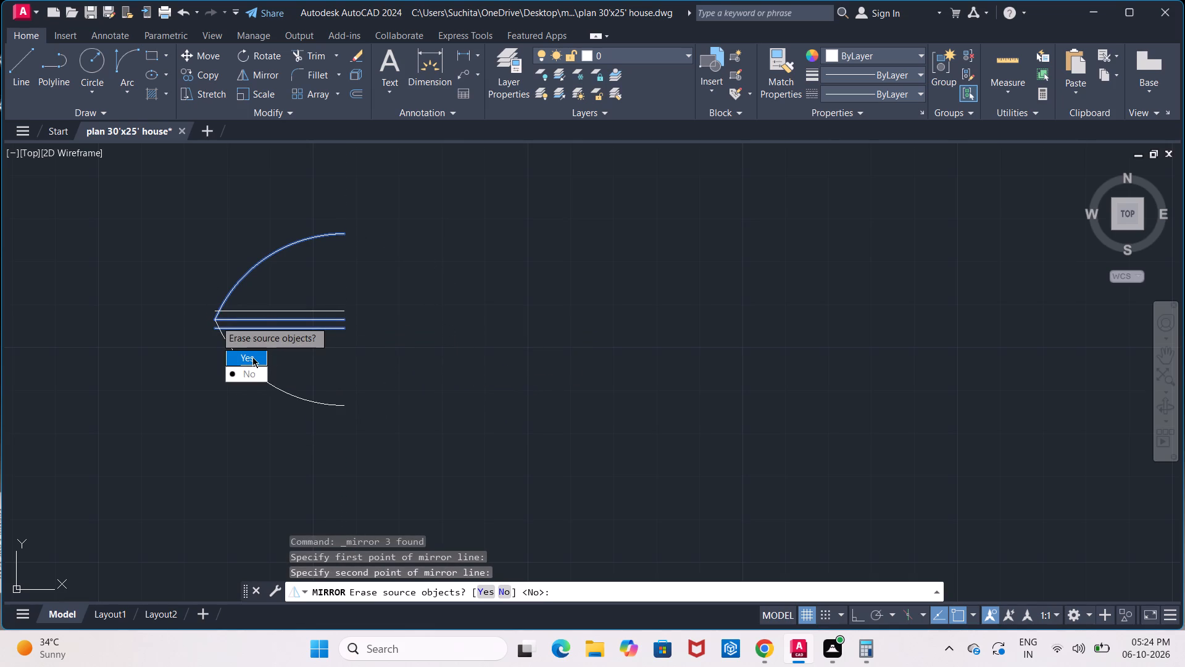
pyautogui.moveTo(252, 357); pyautogui.dragTo(215, 321)
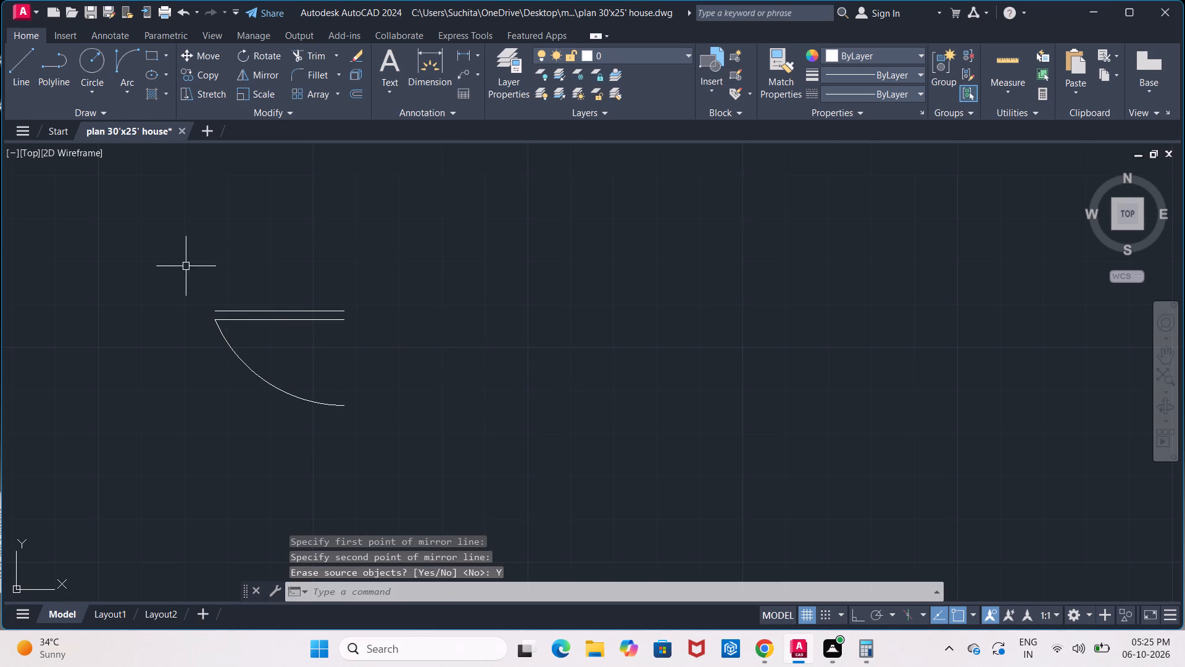
# Move the mirrored door into Toilet 1, placing its upper leaf line's right end on the right end of the offset line.
pyautogui.moveTo(184, 268); pyautogui.dragTo(364, 426)
pyautogui.click(128, 272)
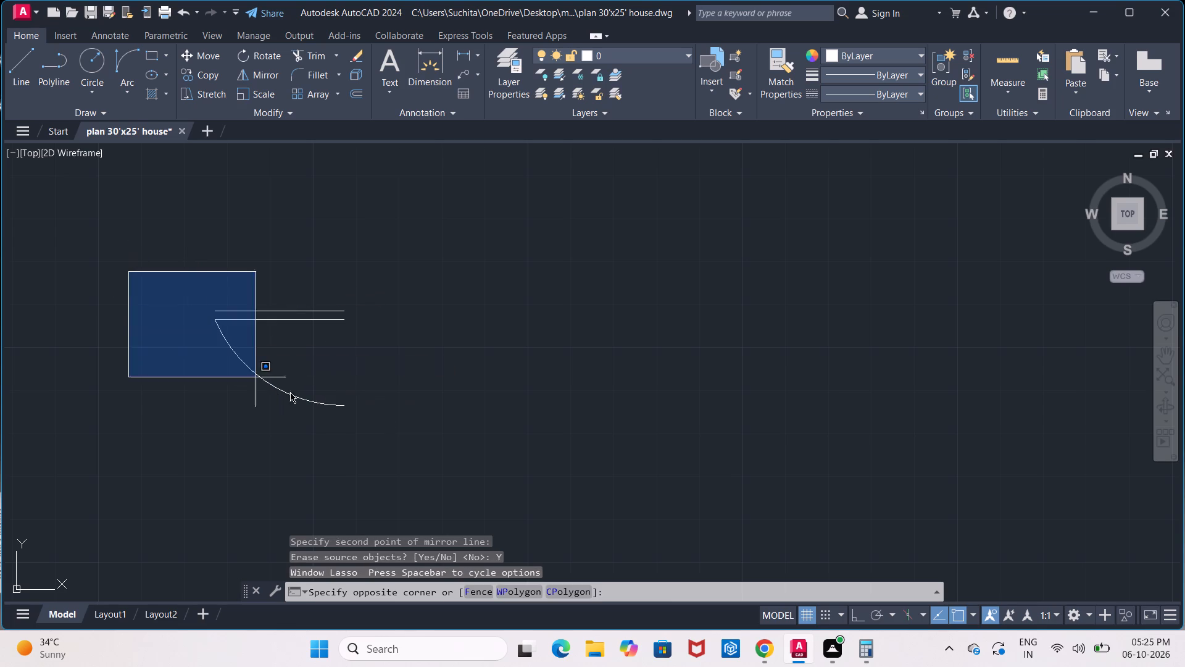
pyautogui.click(389, 434)
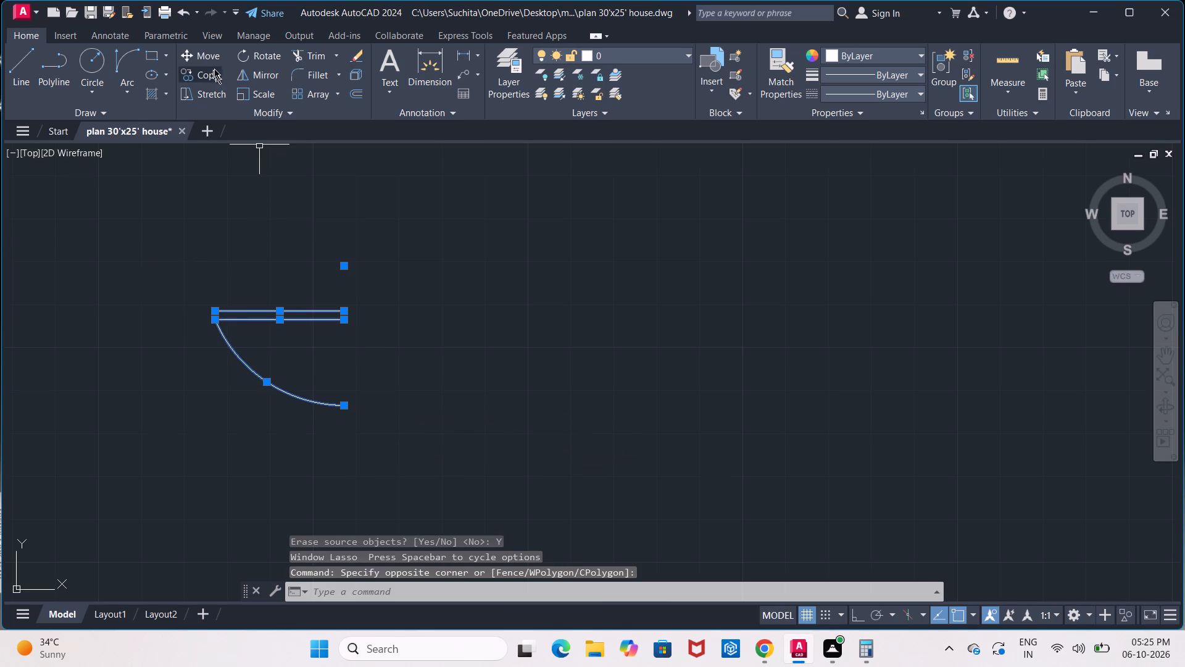
pyautogui.click(210, 59)
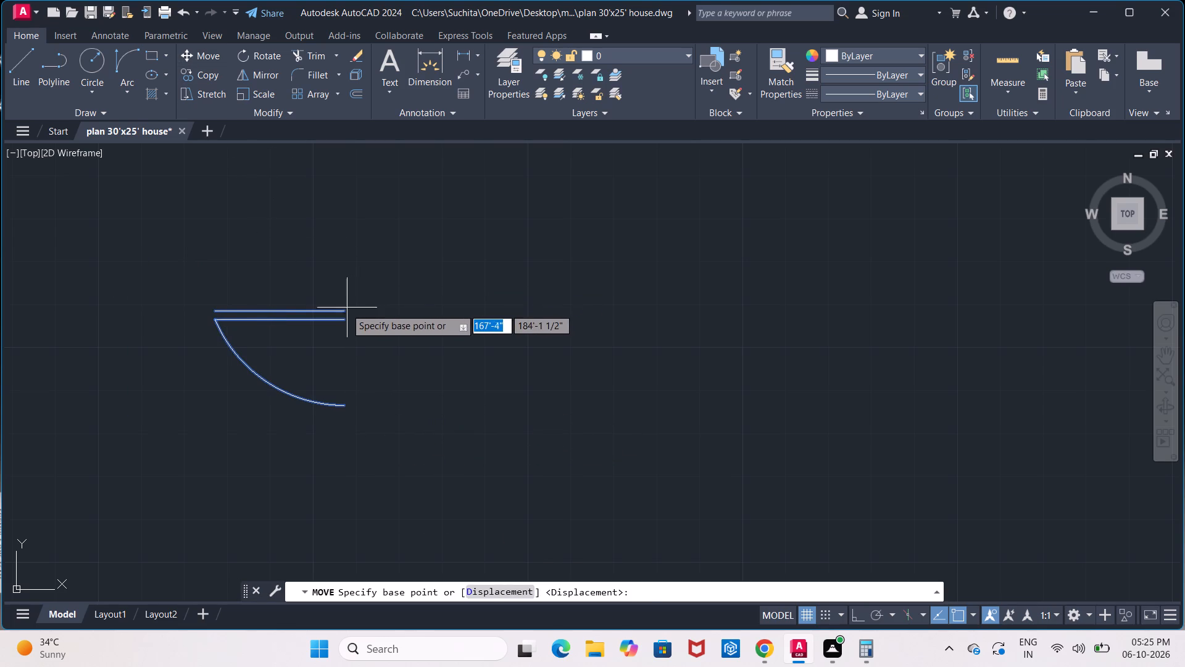
pyautogui.click(346, 308)
pyautogui.scroll(-4, 349, 382)
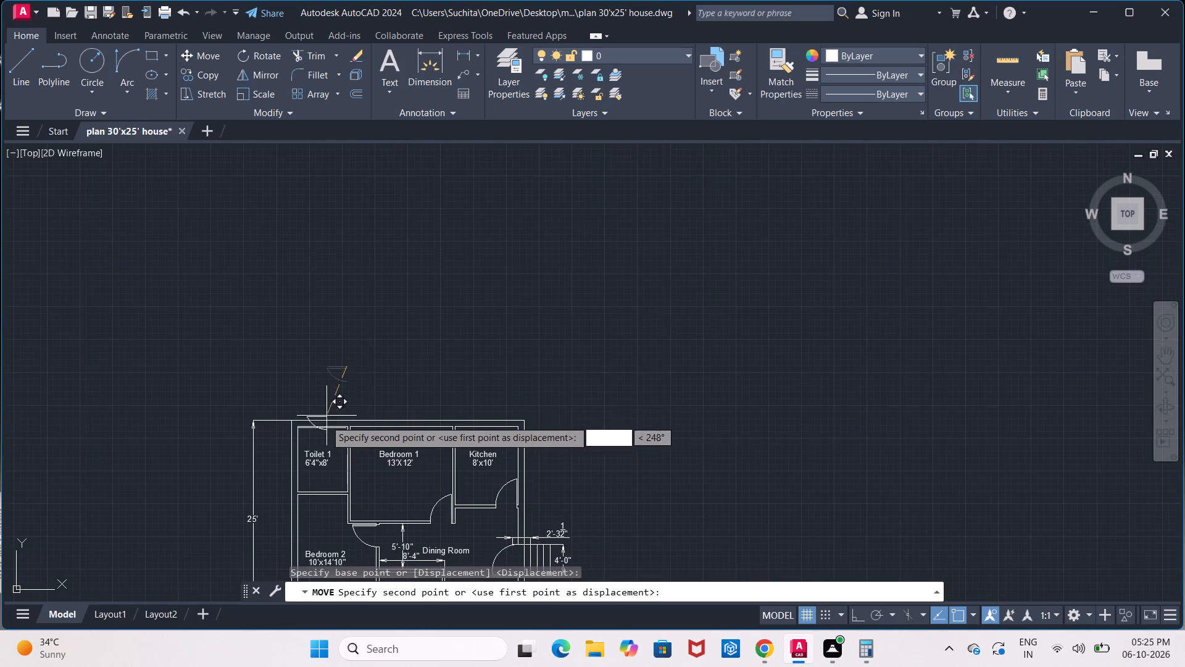
pyautogui.scroll(7, 339, 430)
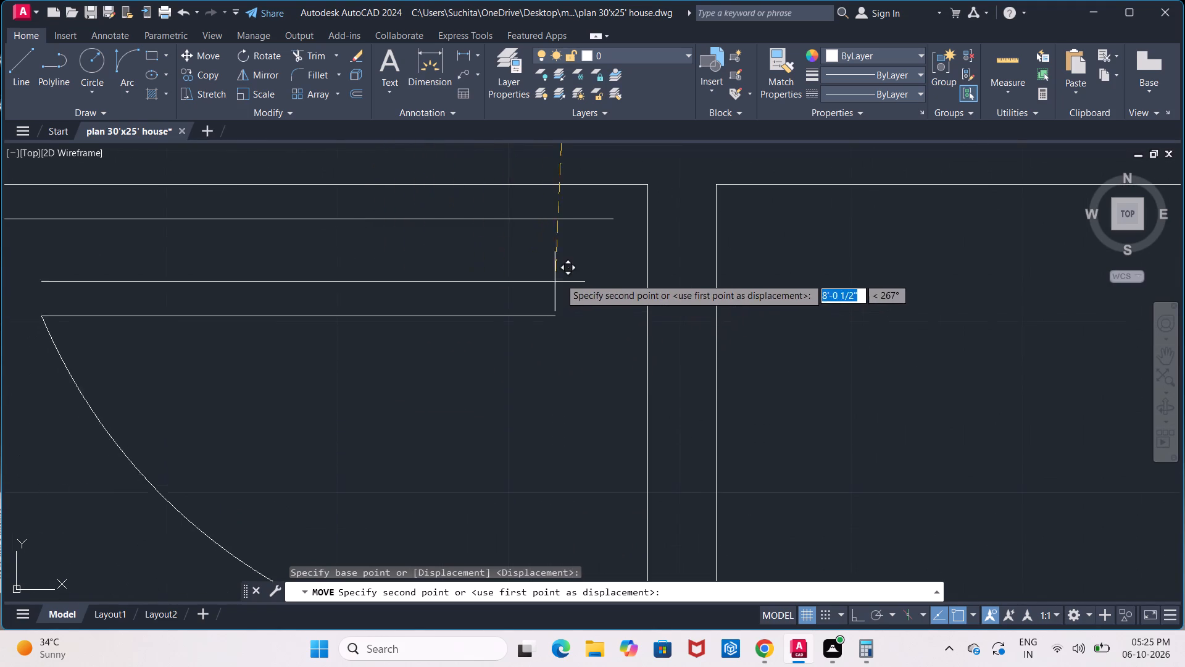
pyautogui.click(611, 217)
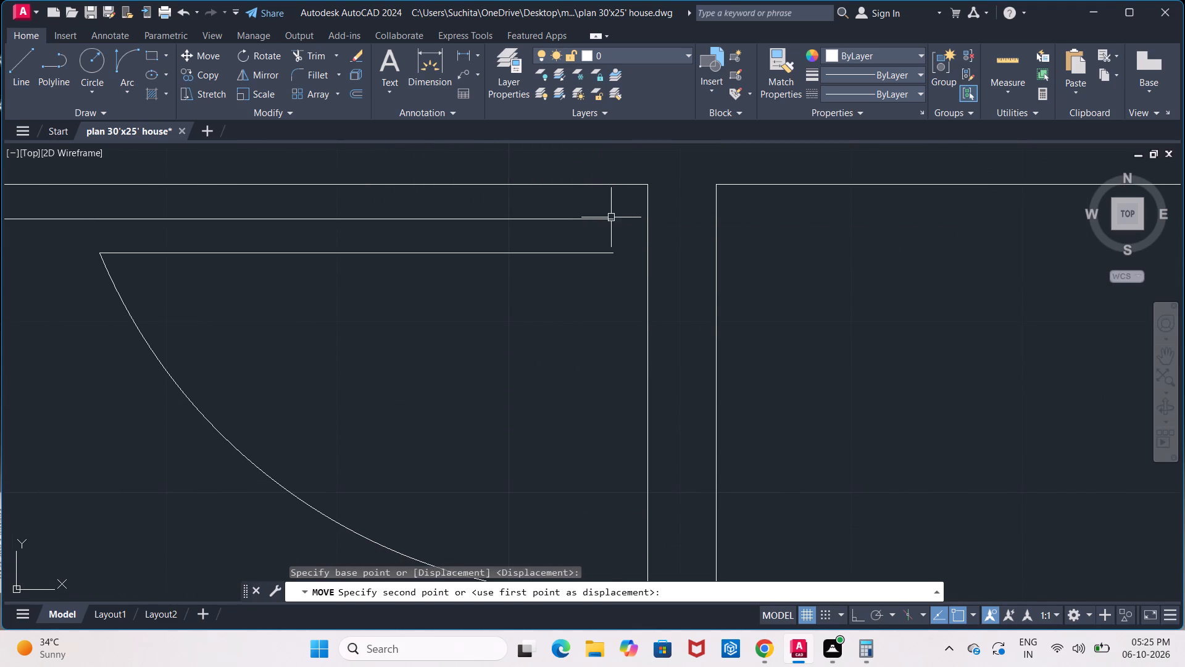
# Move the door's arc and two leaf lines horizontally to the Bedroom 1 face of the wall between Toilet 1 and Bedroom 1.
pyautogui.click(460, 218)
pyautogui.click(445, 250)
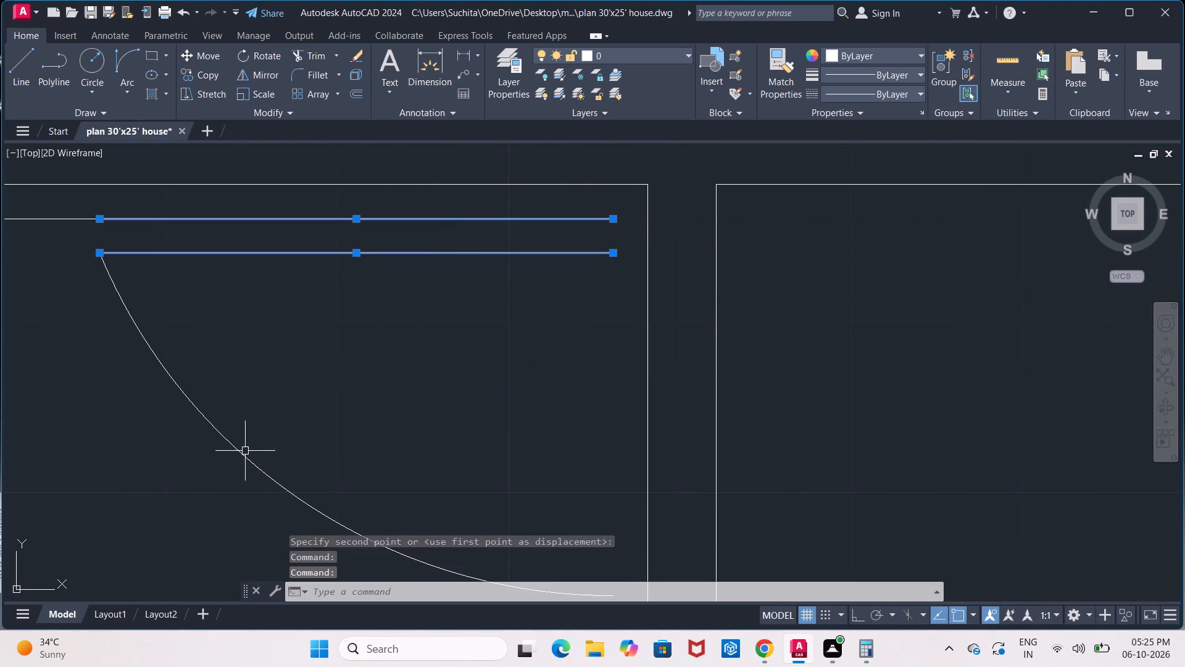
pyautogui.click(244, 452)
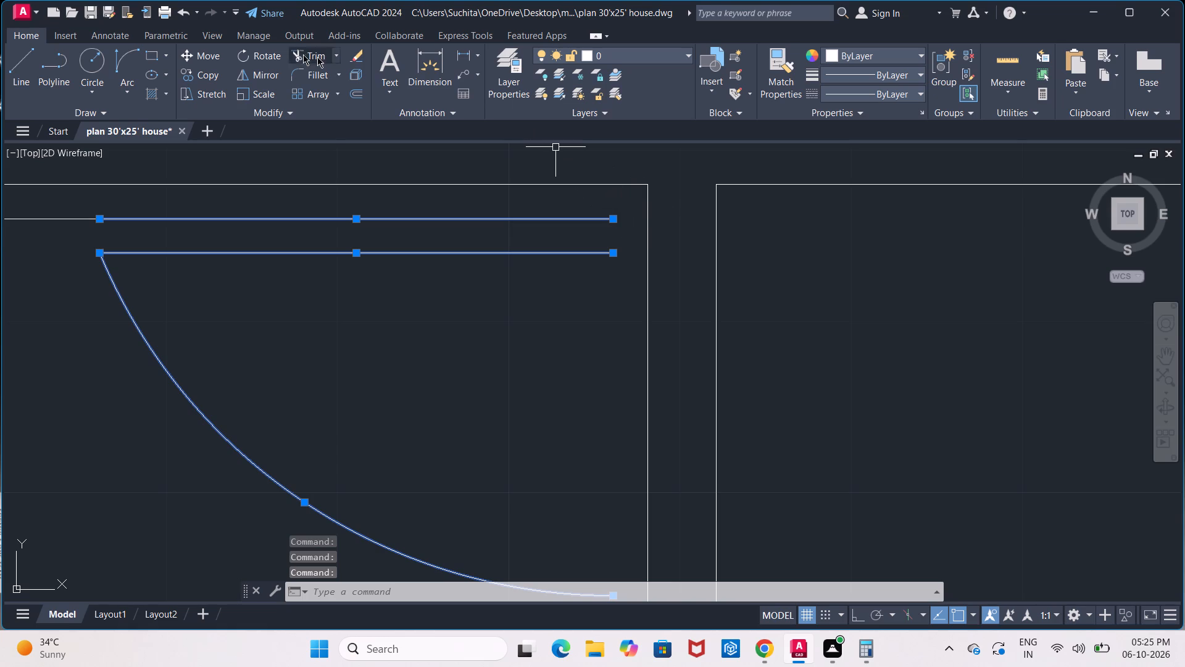
pyautogui.click(214, 57)
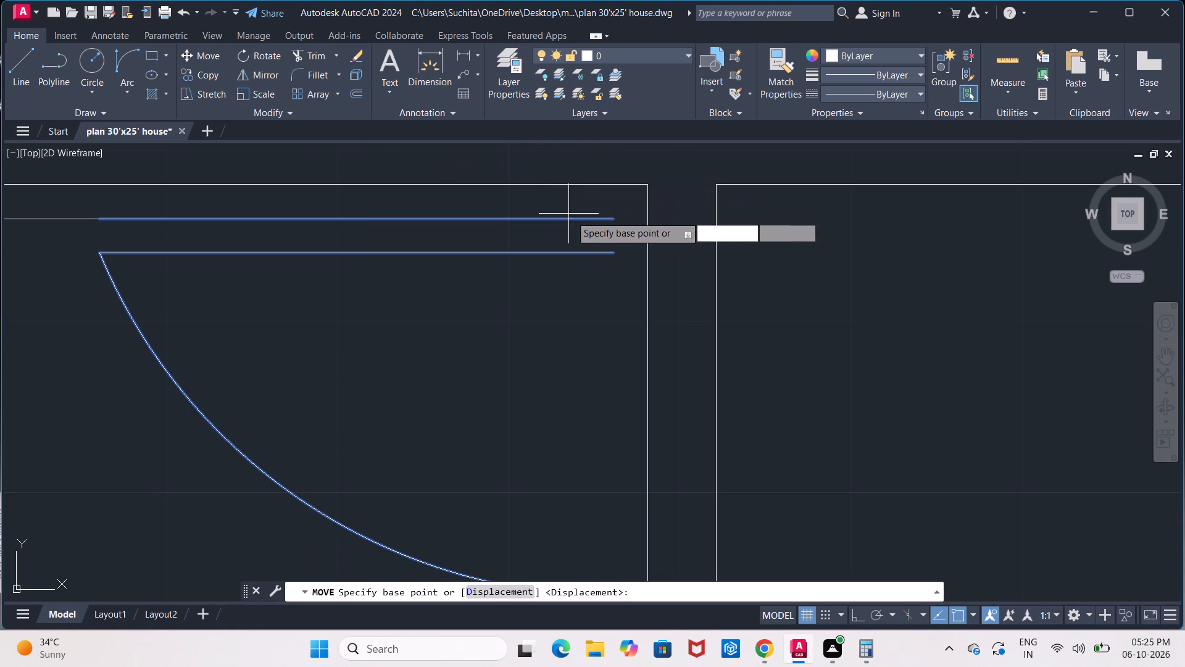
pyautogui.click(612, 221)
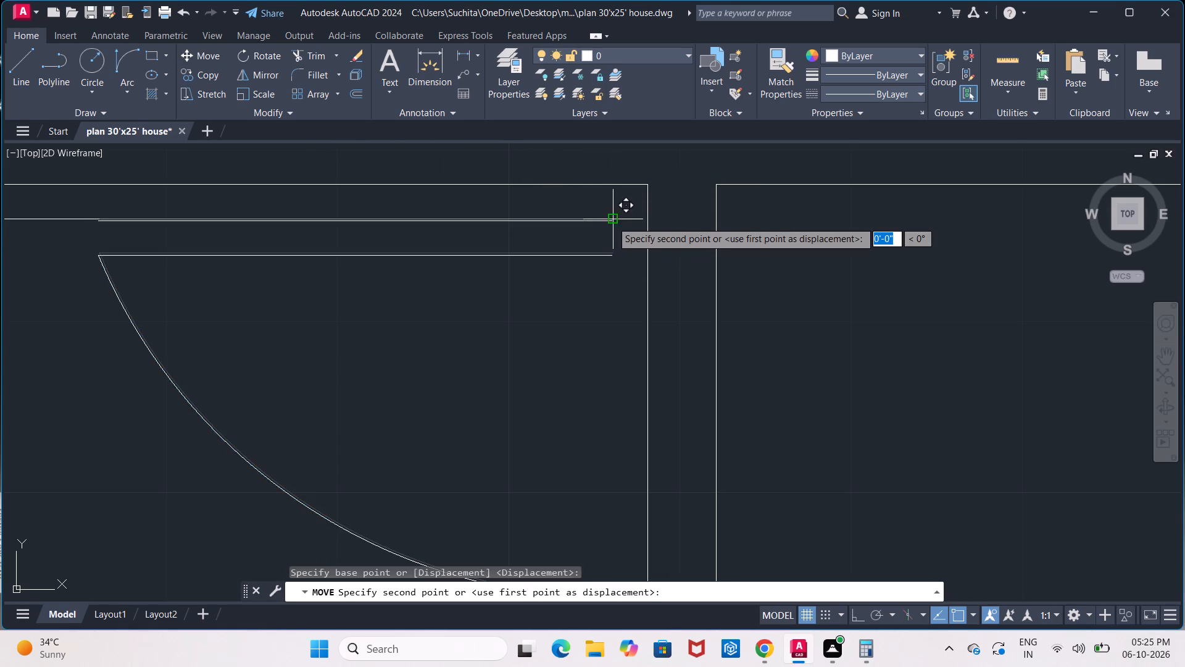
pyautogui.click(713, 219)
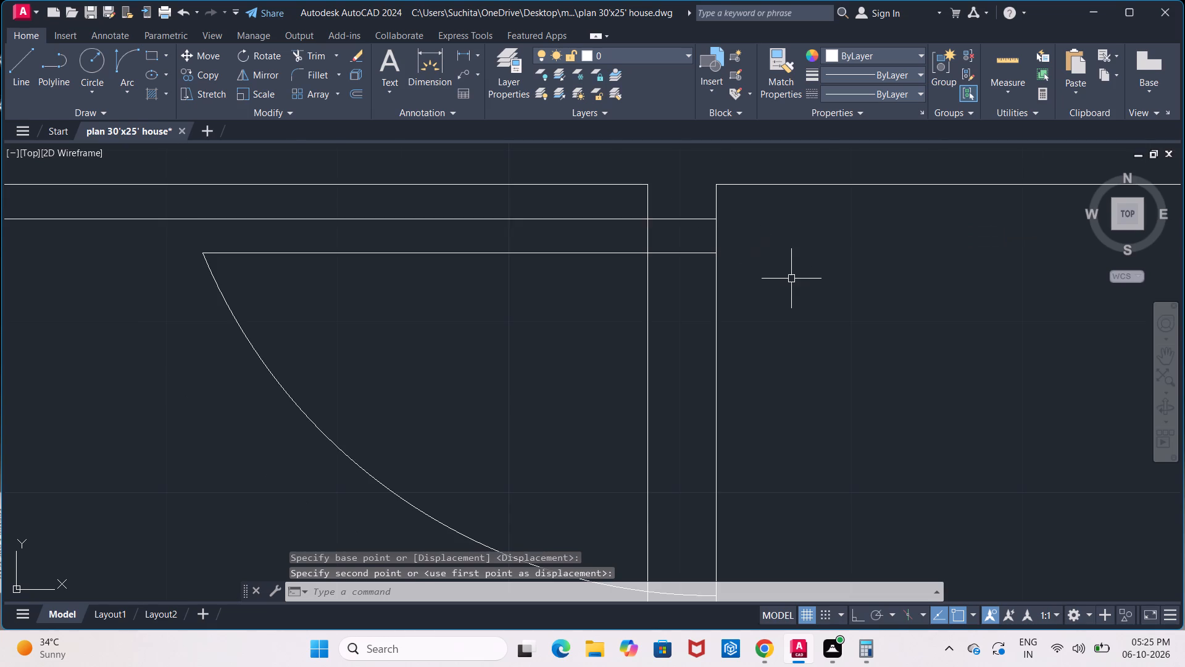
# Trim both wall lines between the Toilet 1 door's leaf and arc, and the upper leaf line within the wall thickness.
pyautogui.scroll(-1, 792, 280)
pyautogui.moveTo(792, 282); pyautogui.dragTo(627, 319, button='middle')
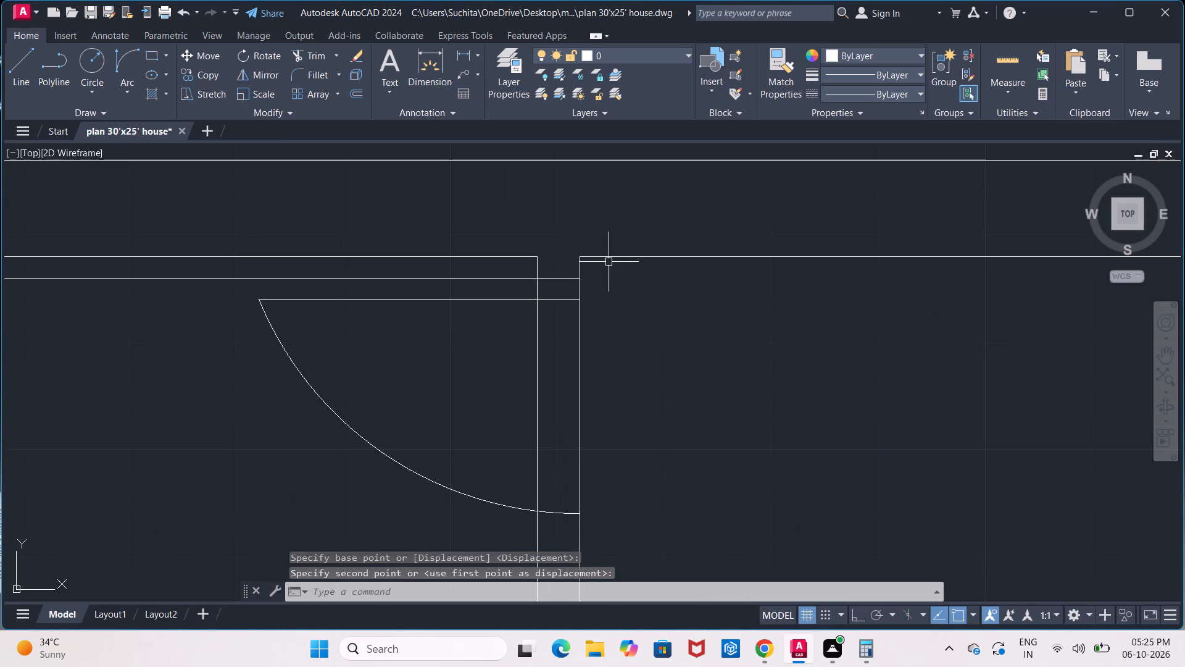
pyautogui.write('tr')
pyautogui.press('Return')
pyautogui.press('Return')
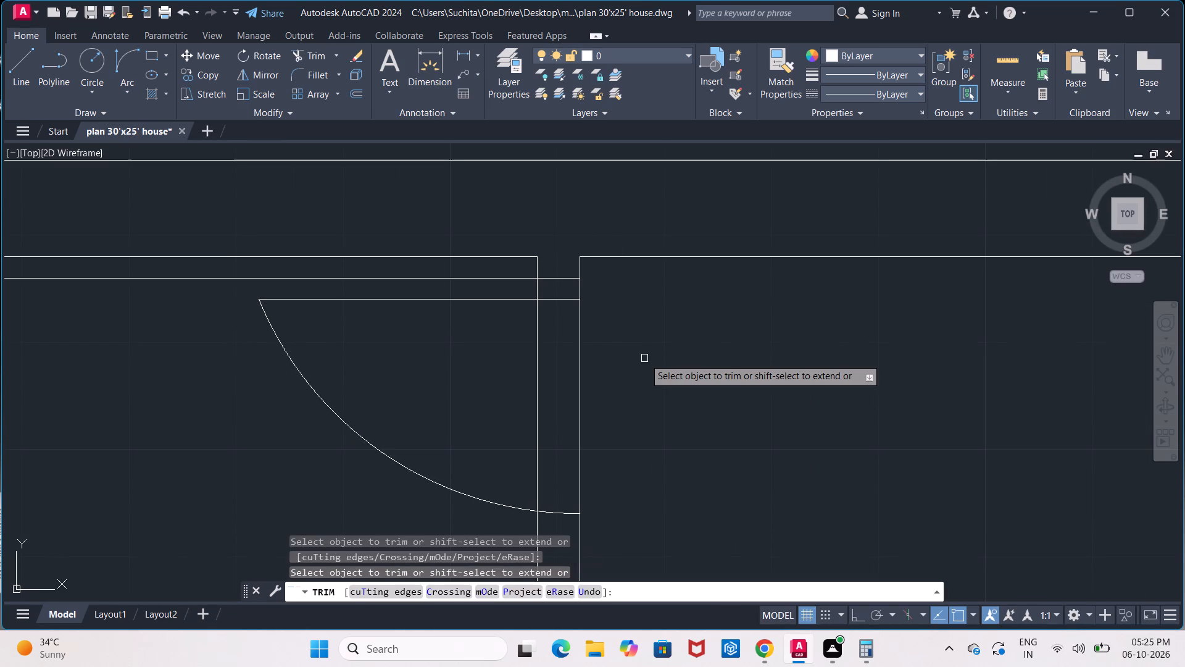
pyautogui.click(539, 356)
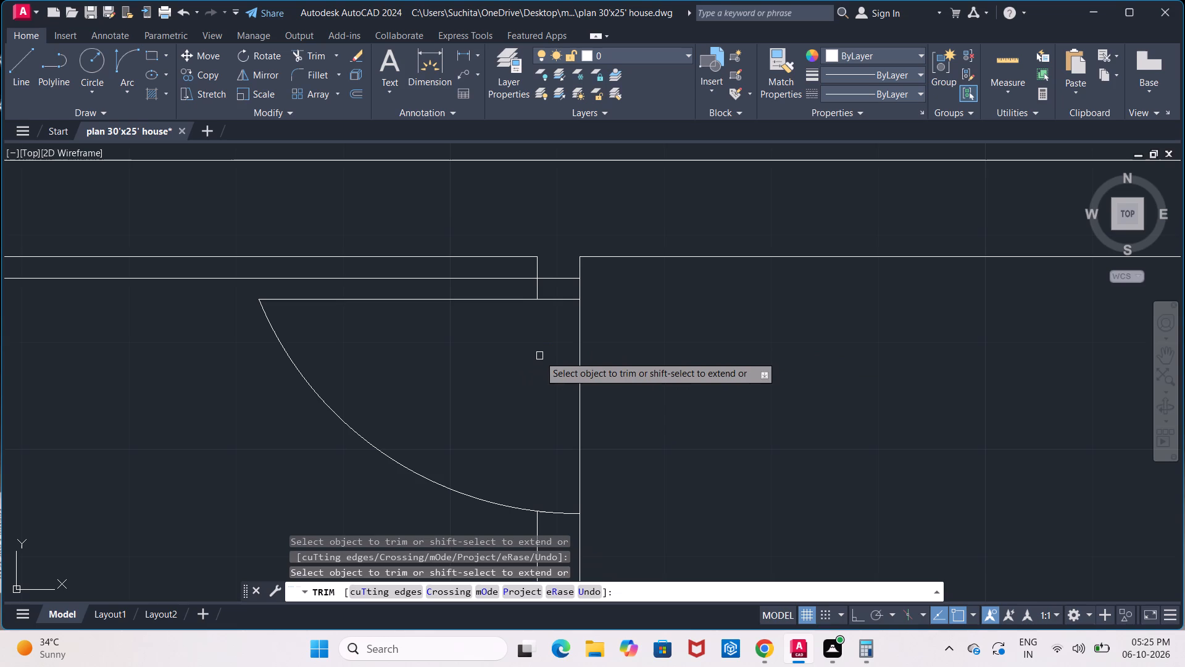
pyautogui.click(581, 346)
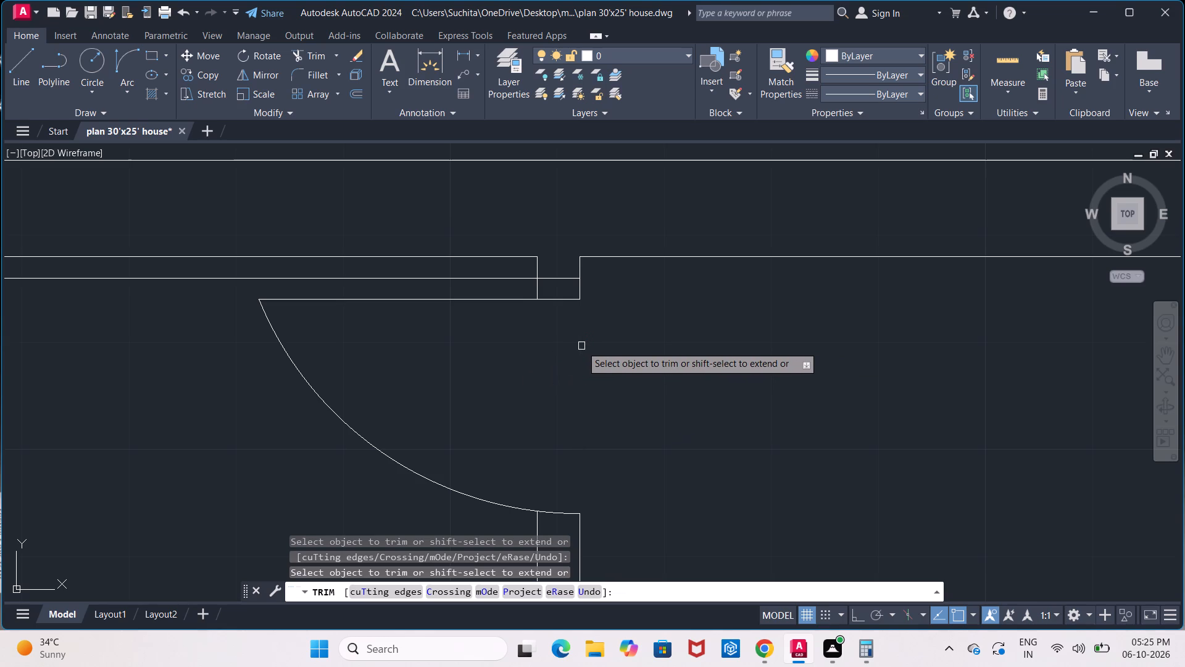
pyautogui.click(556, 277)
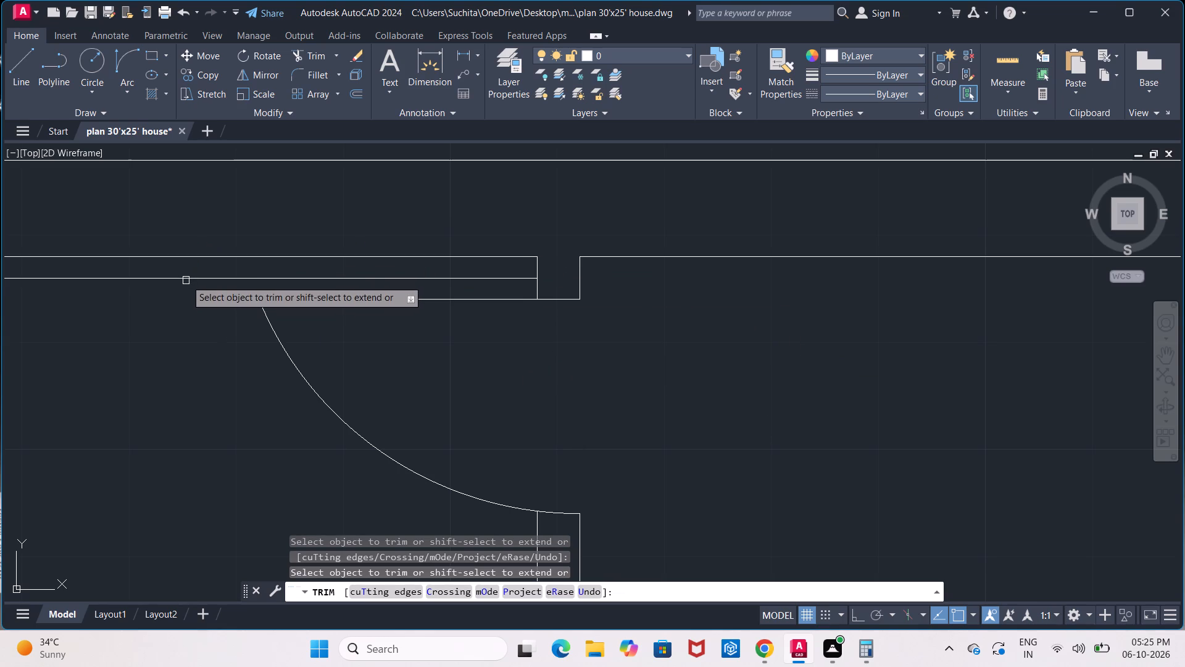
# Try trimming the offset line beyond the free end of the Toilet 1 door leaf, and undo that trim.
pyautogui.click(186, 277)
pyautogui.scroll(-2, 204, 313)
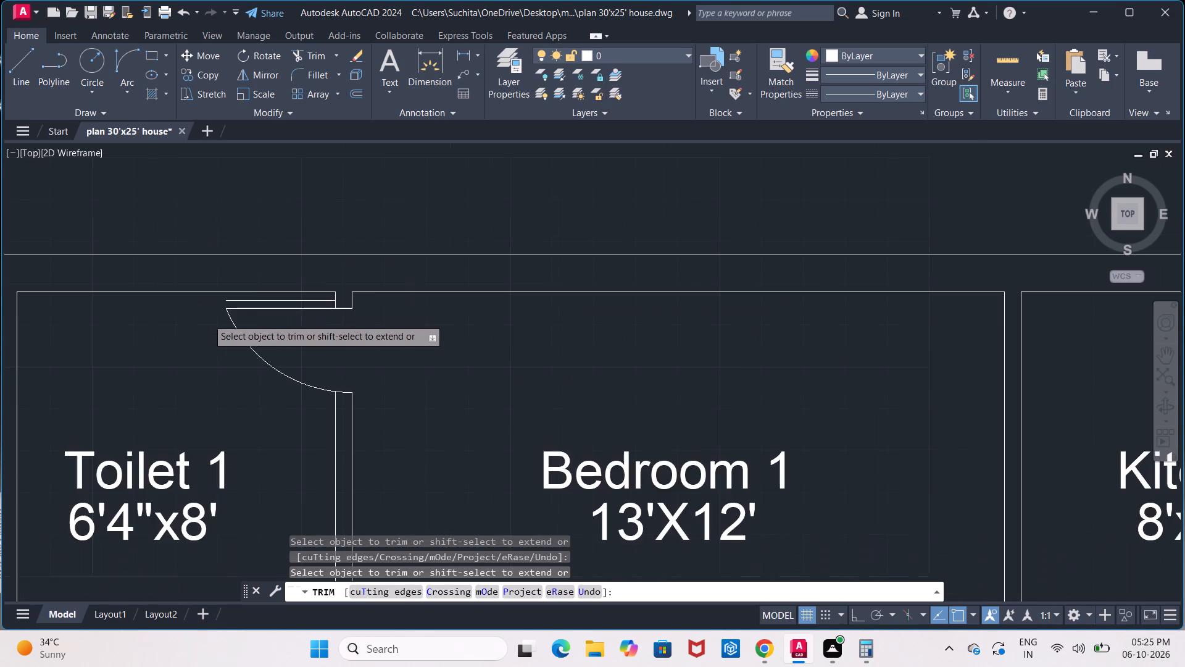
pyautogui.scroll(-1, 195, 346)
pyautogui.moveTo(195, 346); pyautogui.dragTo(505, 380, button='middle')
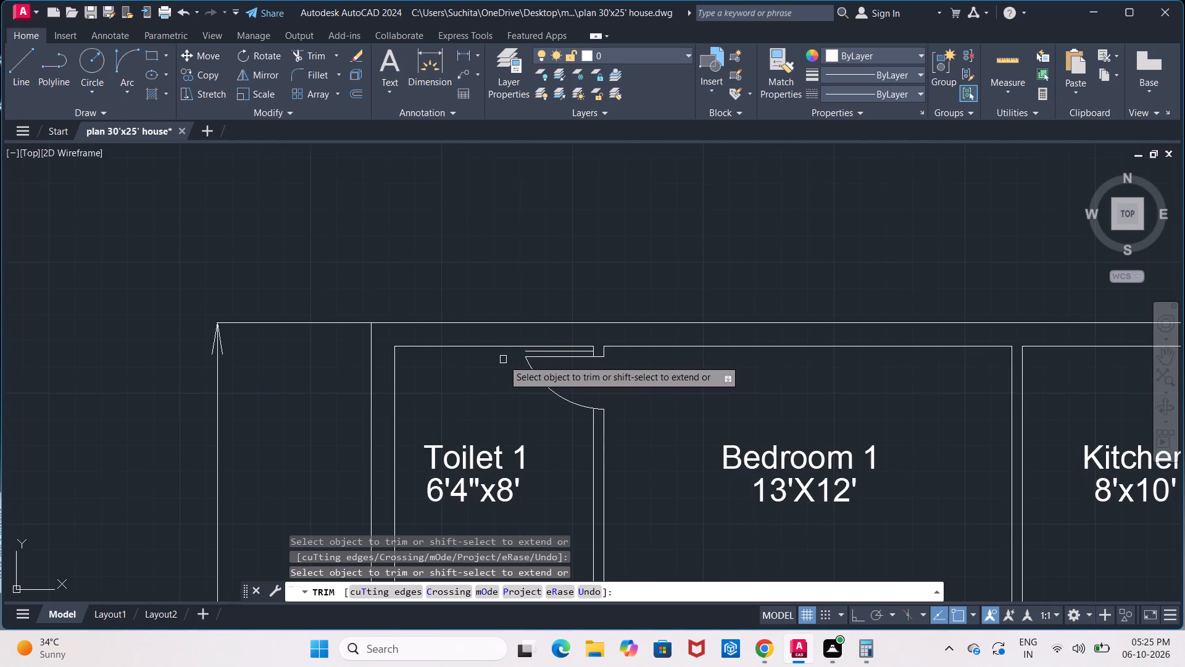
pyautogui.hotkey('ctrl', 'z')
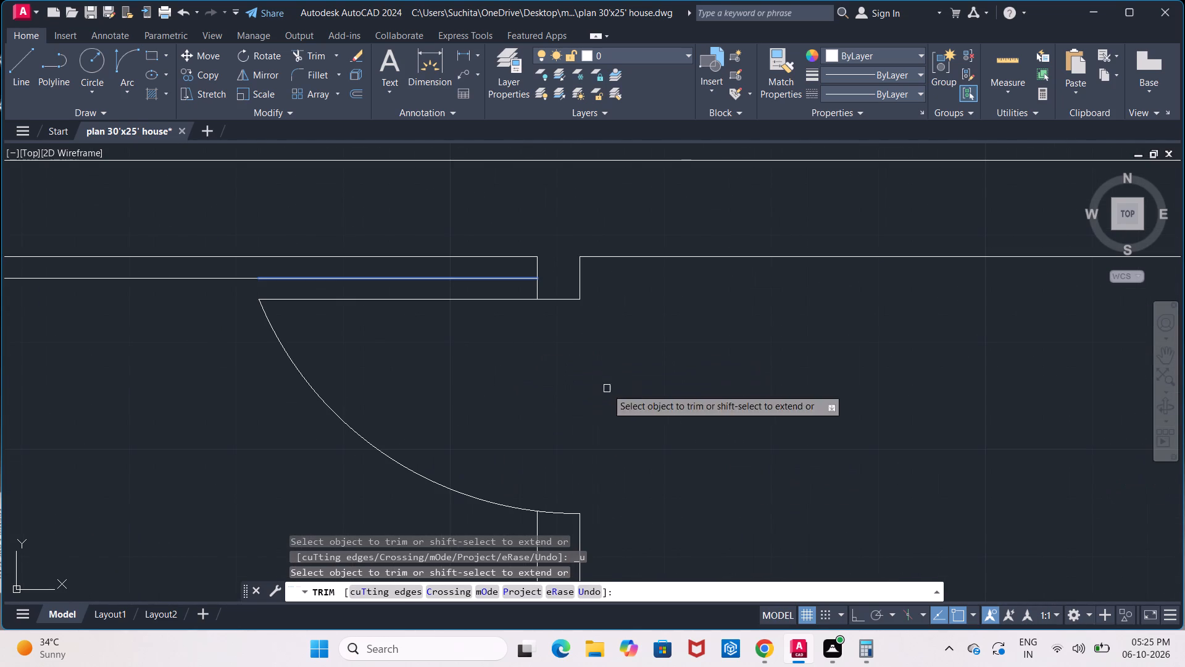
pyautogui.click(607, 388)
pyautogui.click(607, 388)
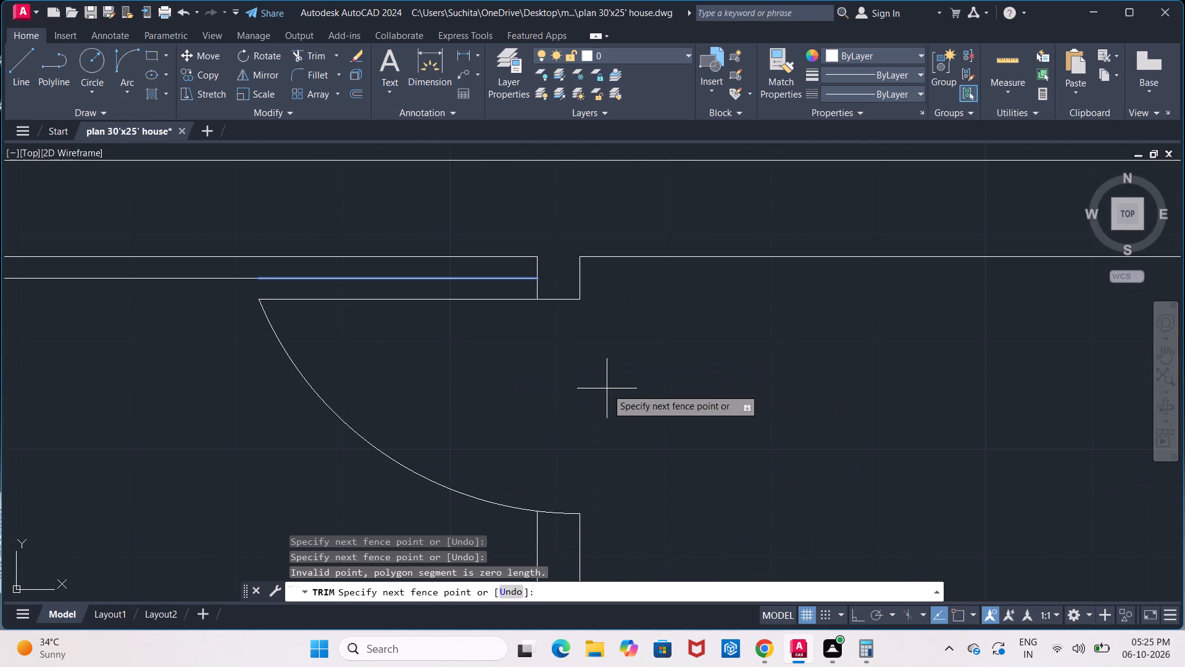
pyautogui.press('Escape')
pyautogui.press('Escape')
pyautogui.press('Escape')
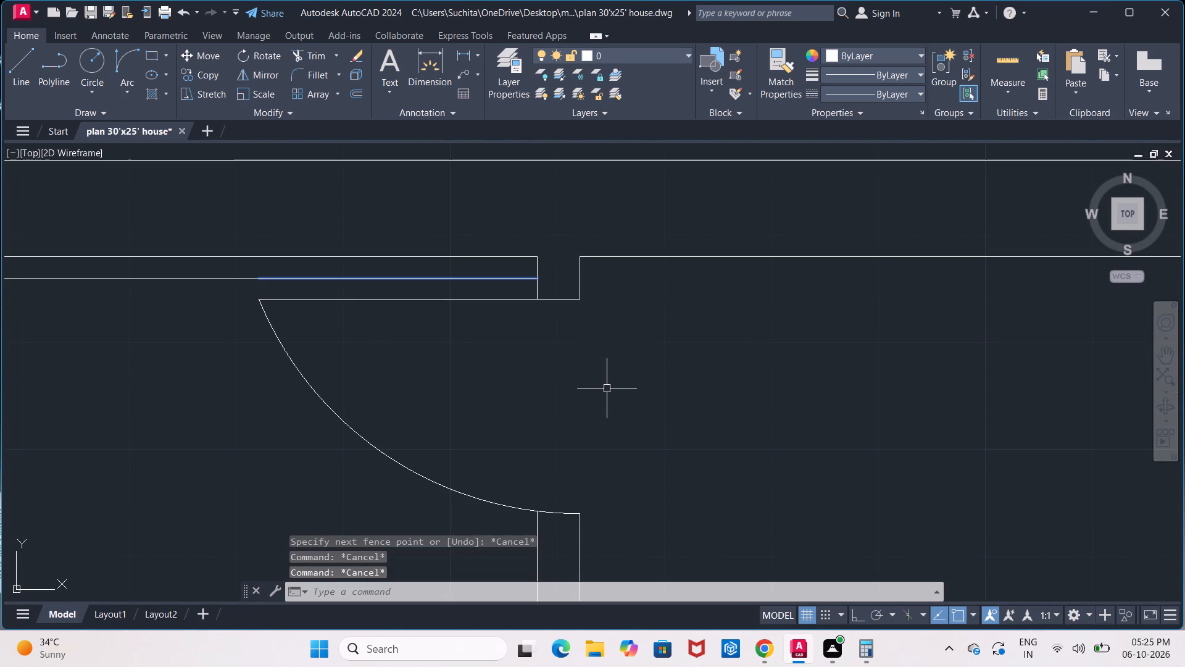
# Delete the upper leaf line of the Toilet 1 door that overlaps the offset line.
pyautogui.press('Delete')
pyautogui.scroll(-2, 607, 388)
pyautogui.click(488, 344)
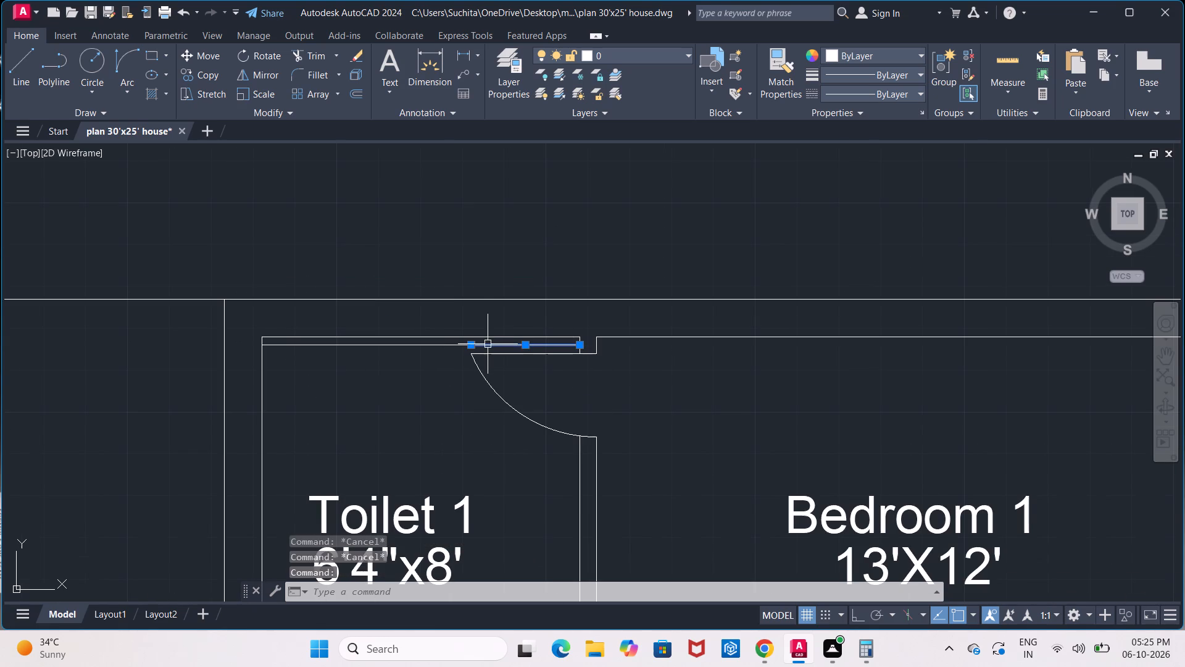
pyautogui.press('Delete')
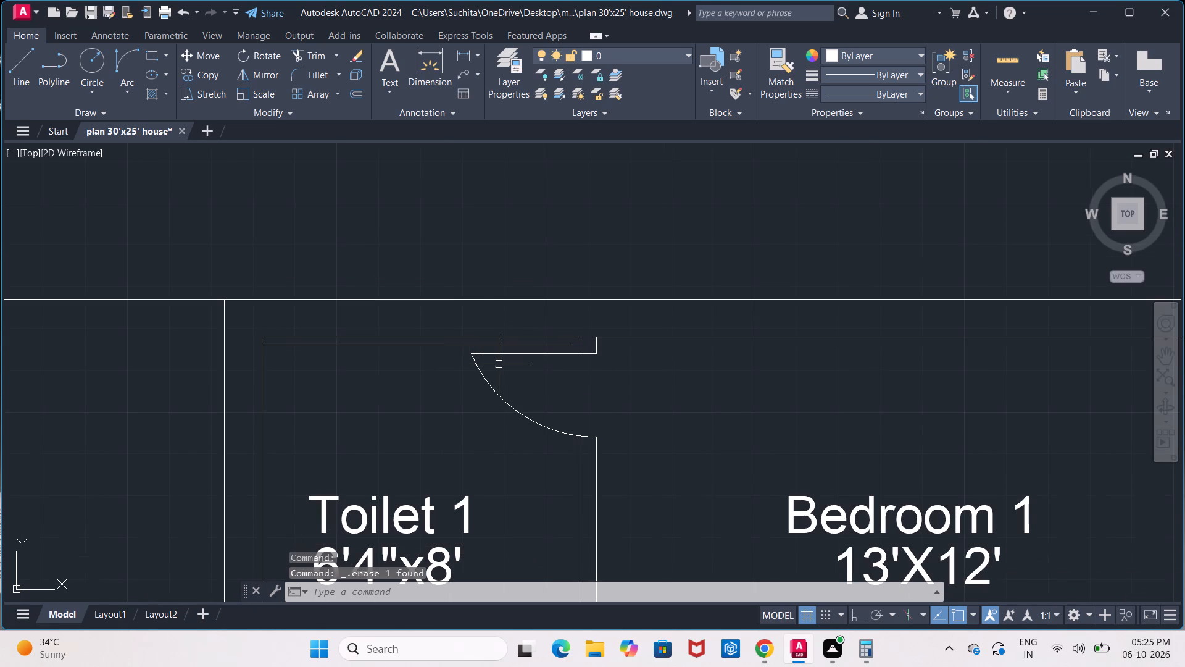
# Turn on Ortho and stretch the offset line's right end horizontally past the Toilet 1 side of the wall.
pyautogui.scroll(3, 557, 321)
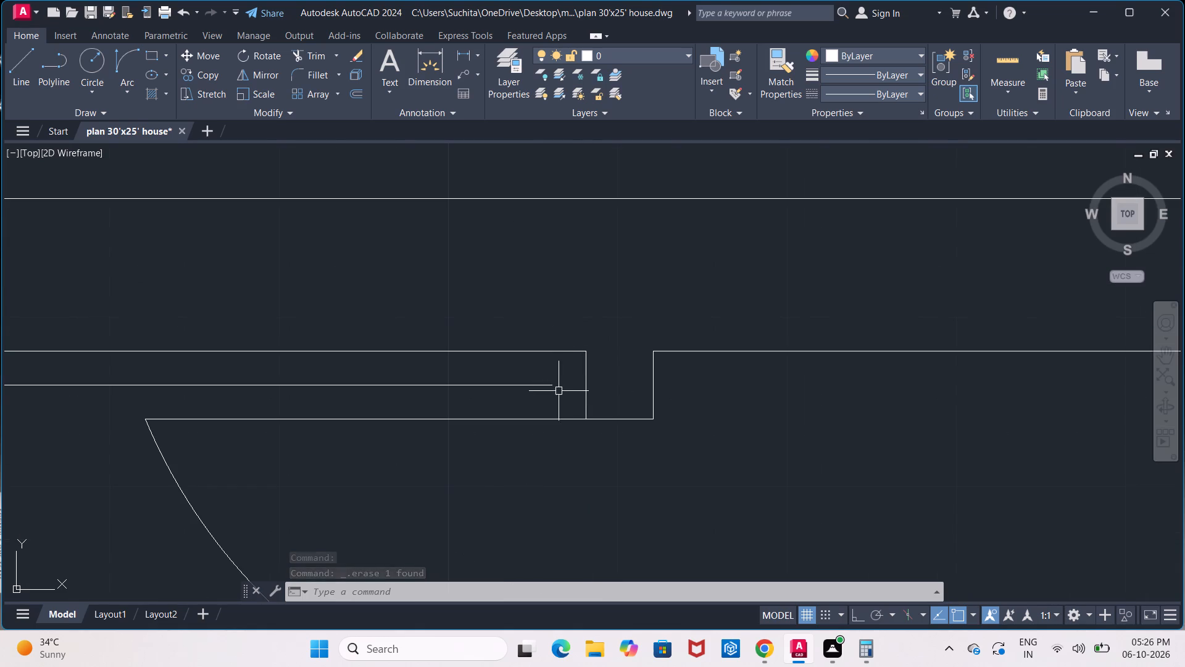
pyautogui.click(544, 388)
pyautogui.click(549, 388)
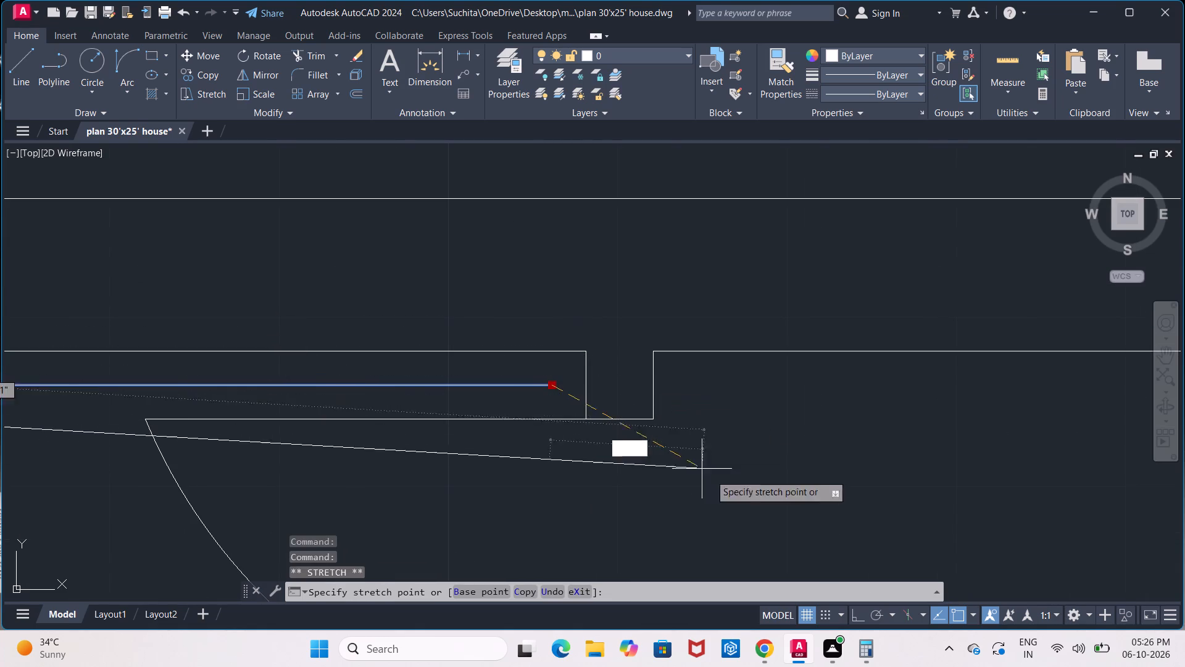
pyautogui.click(860, 615)
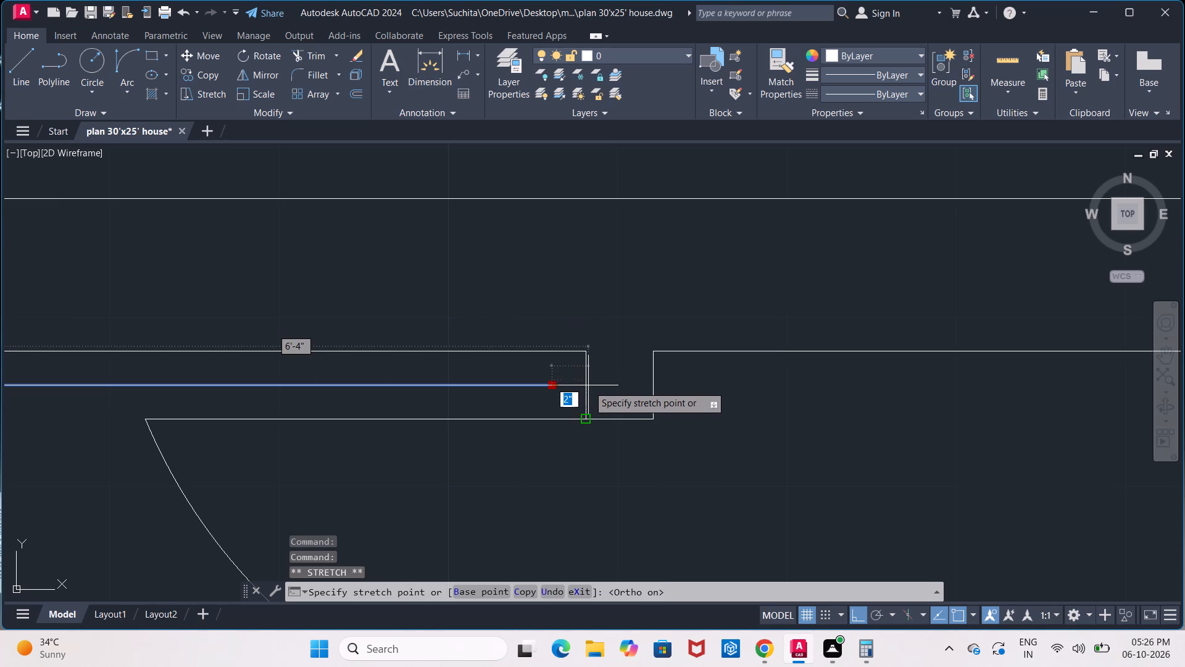
pyautogui.scroll(3, 588, 385)
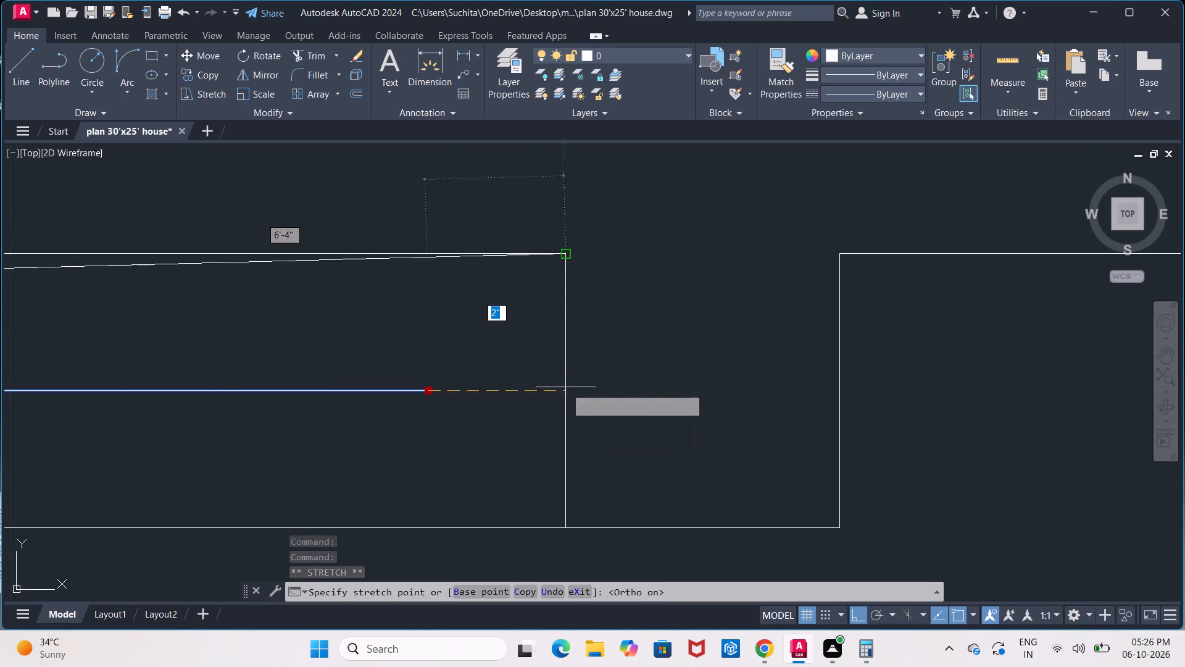
pyautogui.click(604, 393)
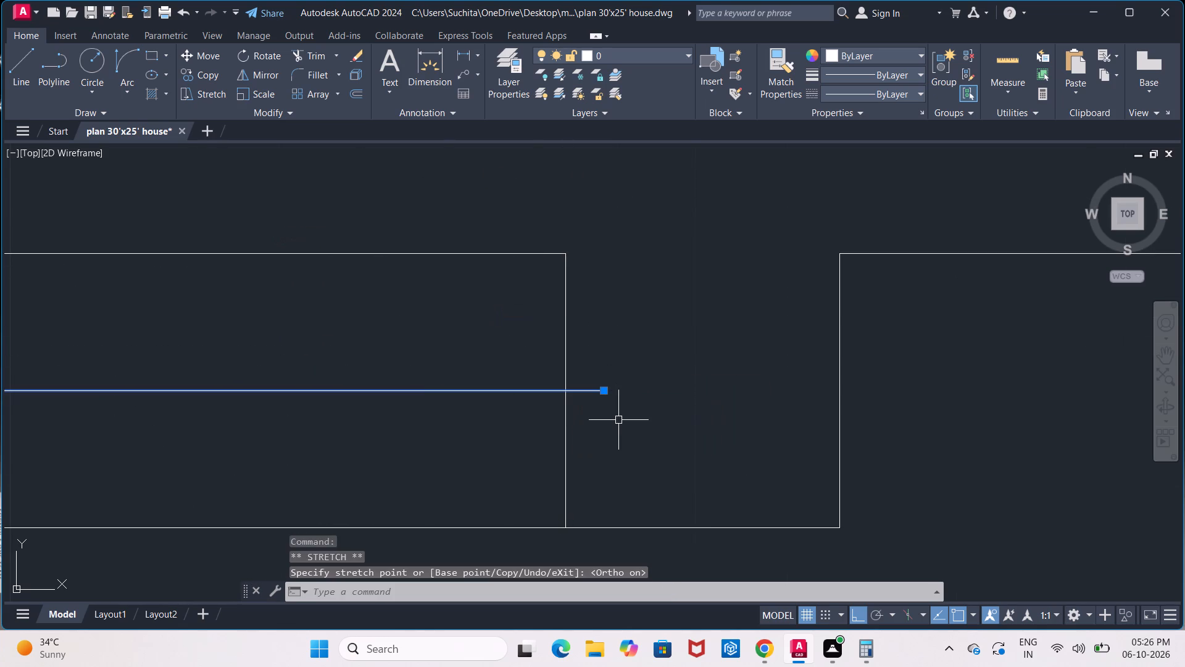
pyautogui.press('Escape')
# Trim the offset line's overhang back to the Toilet 1 side of the wall.
pyautogui.write('tr')
pyautogui.press('Return')
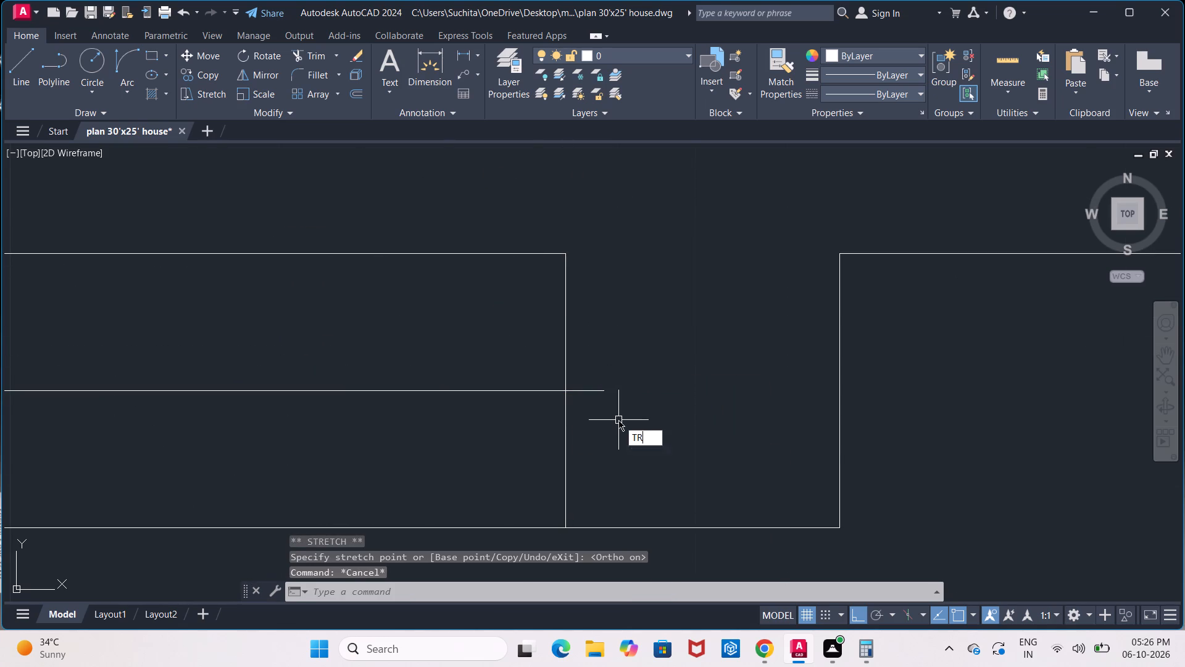
pyautogui.press('Return')
pyautogui.click(586, 394)
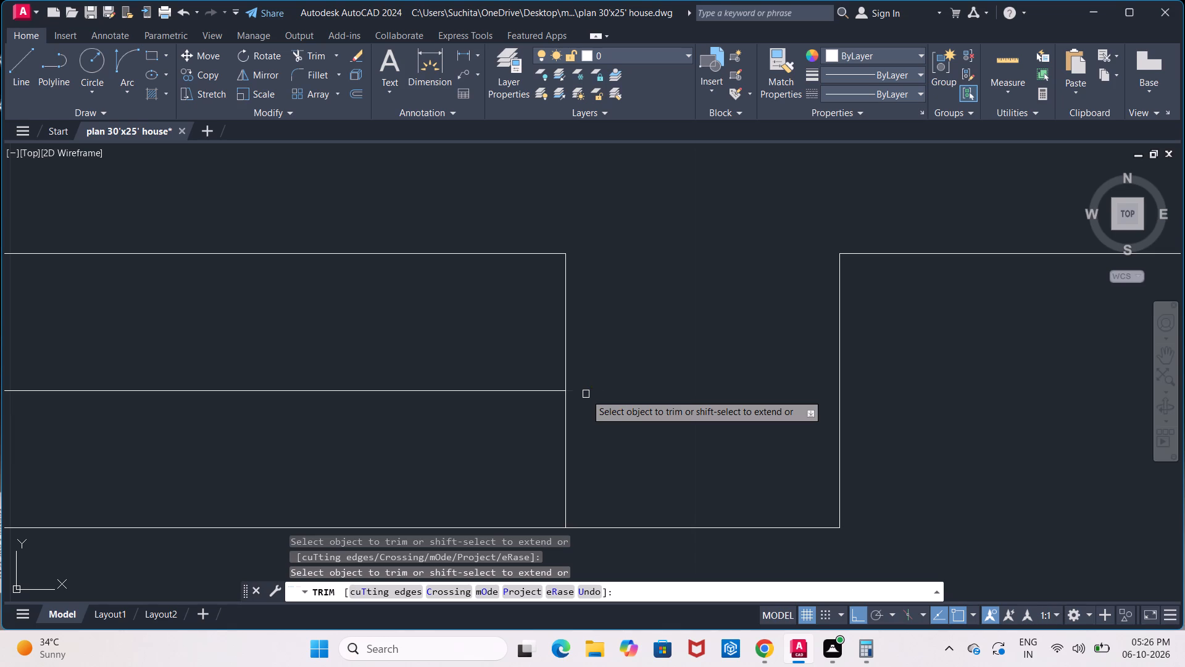
pyautogui.scroll(-5, 588, 394)
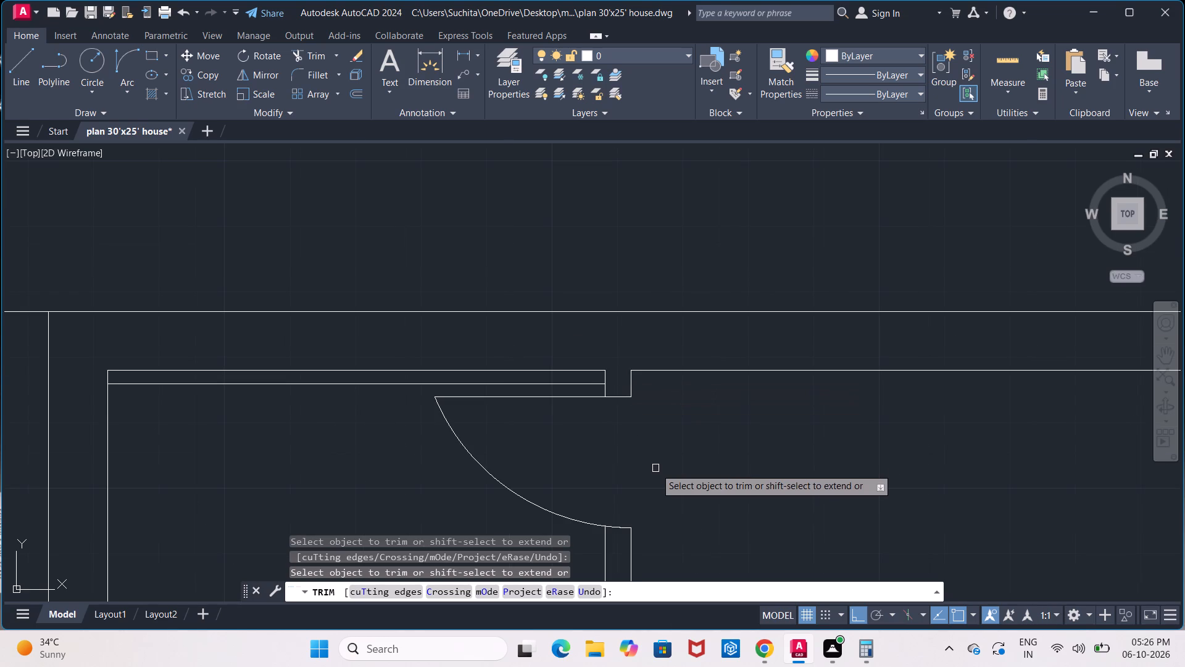
pyautogui.moveTo(655, 440); pyautogui.dragTo(664, 404, button='middle')
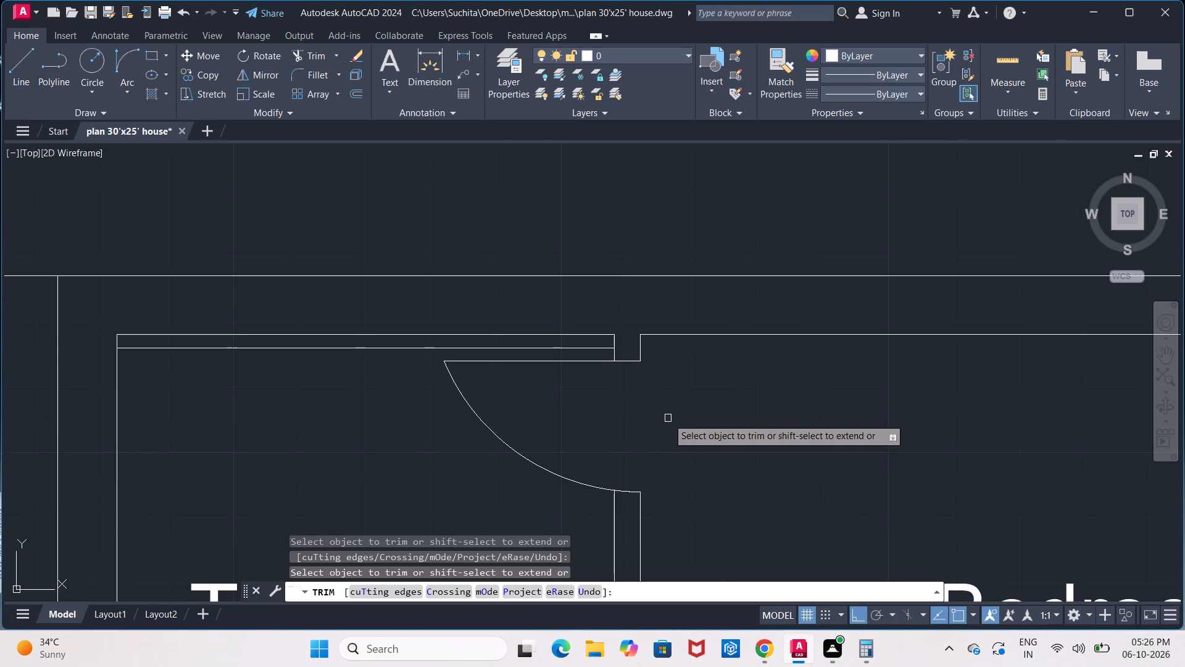
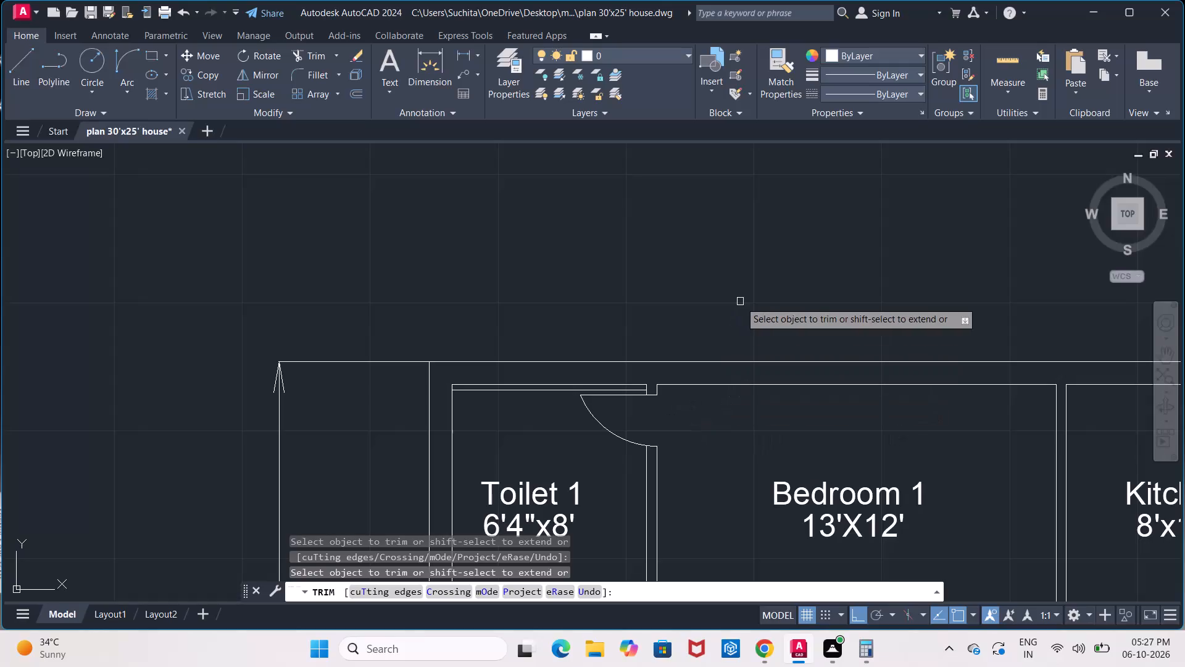
# Draw a 4' horizontal line in the empty space to the right of the house plan.
pyautogui.moveTo(740, 301); pyautogui.dragTo(671, 296, button='middle')
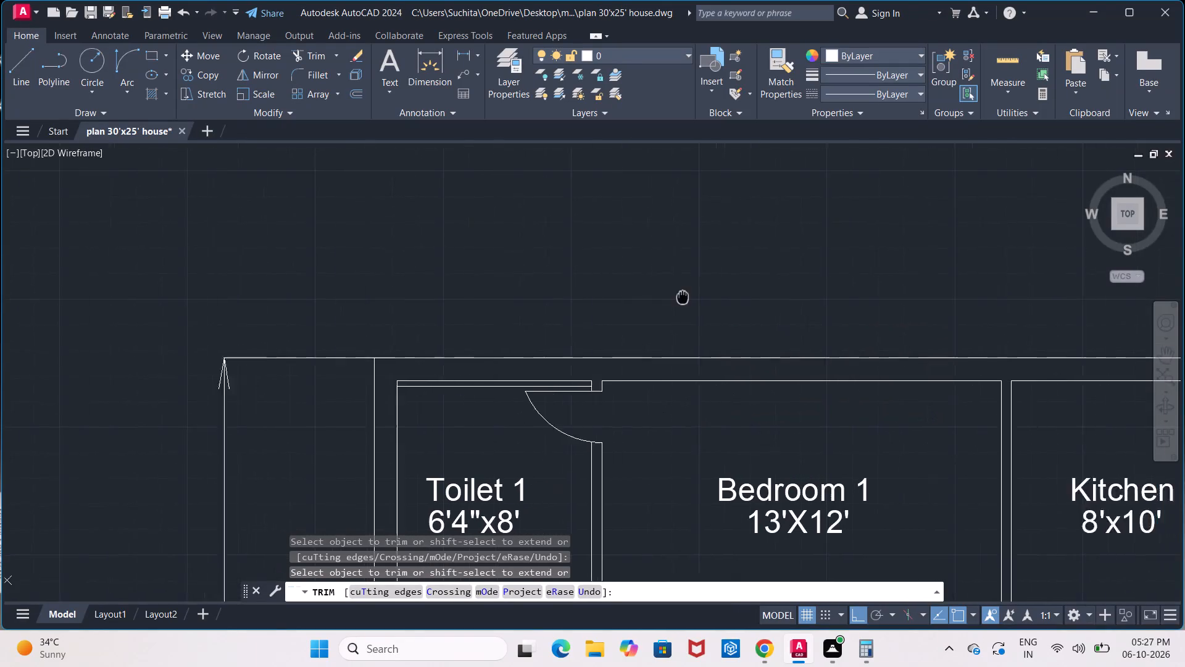
pyautogui.moveTo(671, 296); pyautogui.dragTo(537, 287, button='middle')
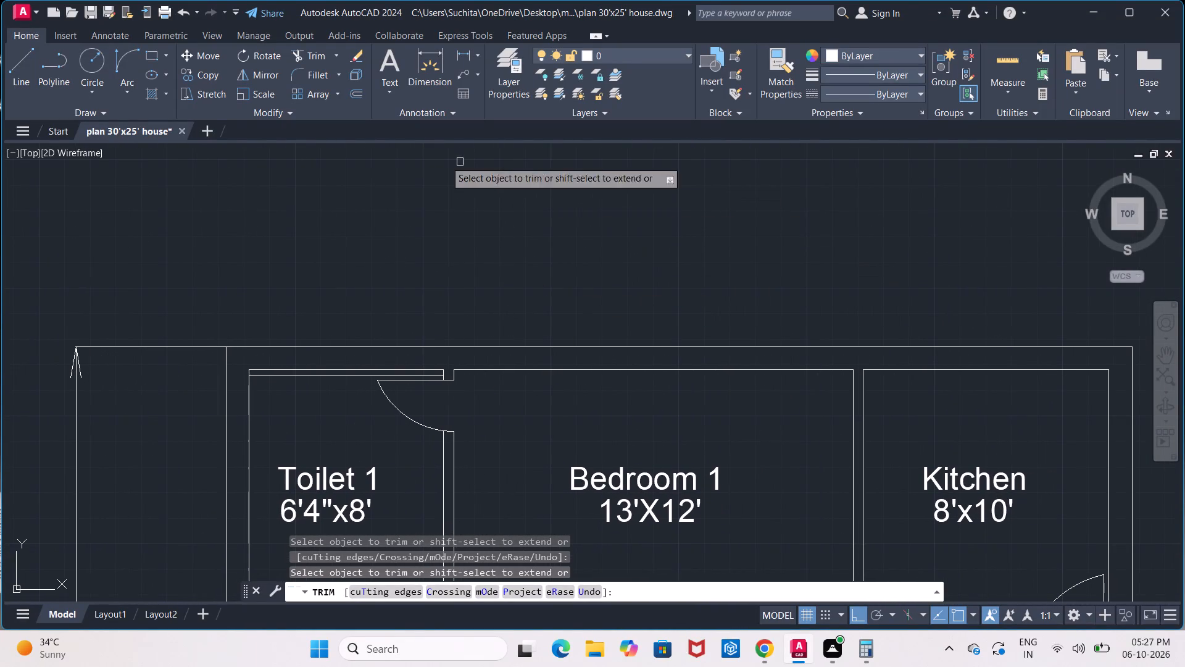
pyautogui.click(25, 77)
pyautogui.scroll(-1, 455, 308)
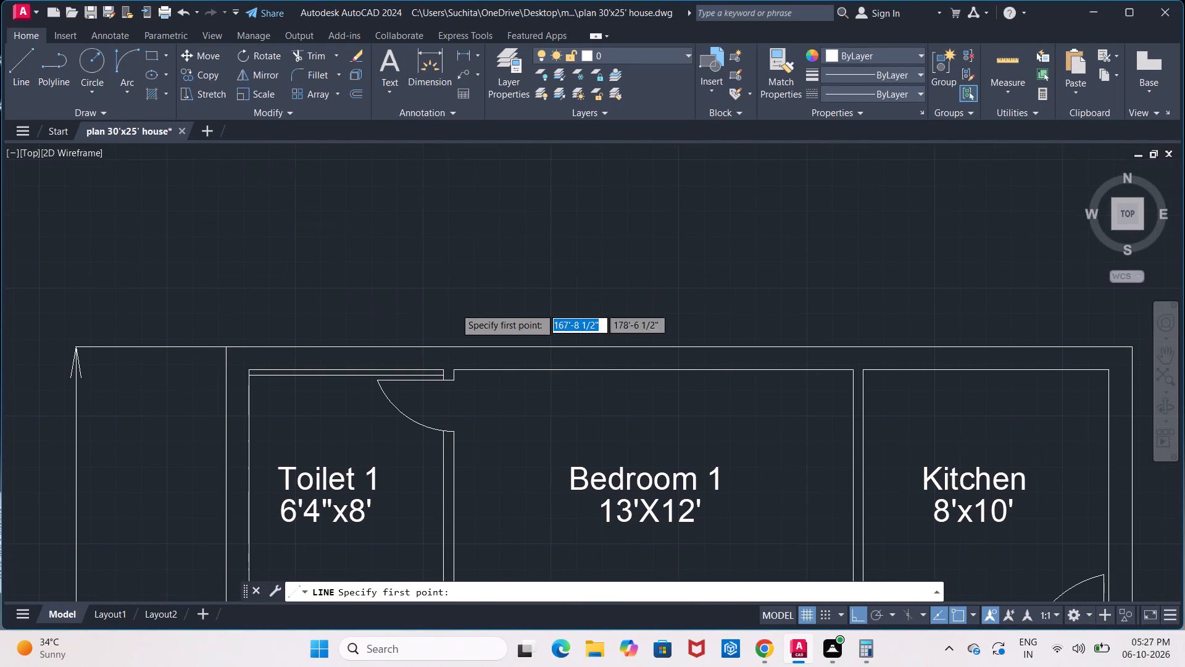
pyautogui.moveTo(455, 308); pyautogui.dragTo(330, 258, button='middle')
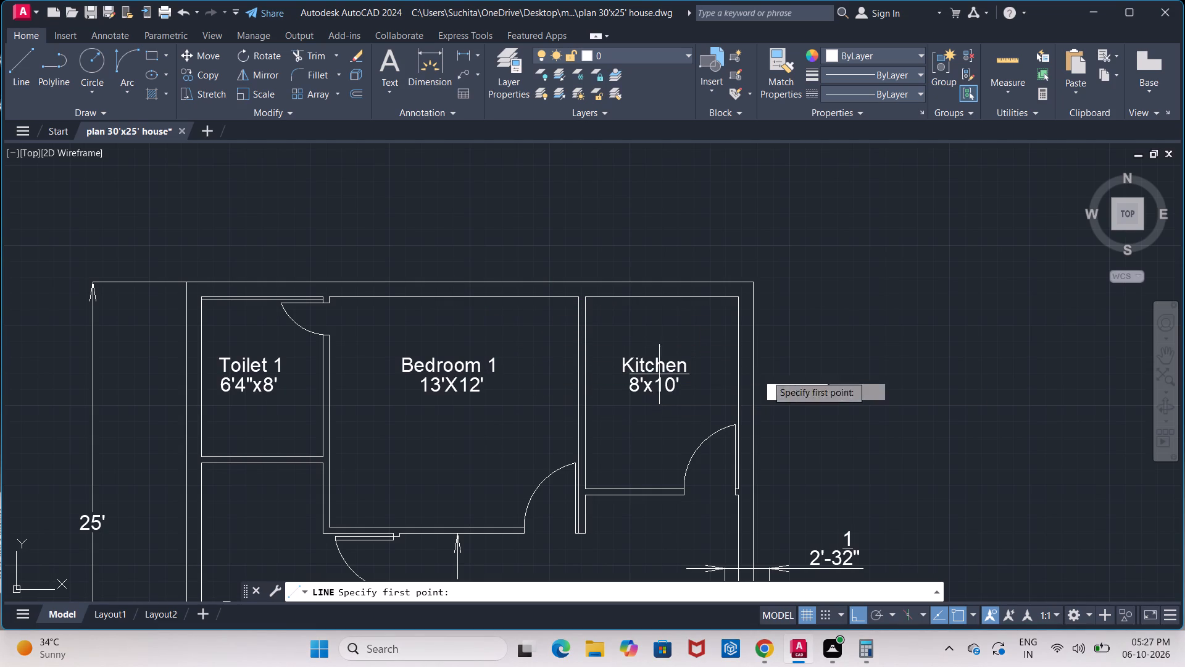
pyautogui.moveTo(873, 372); pyautogui.dragTo(429, 366, button='middle')
pyautogui.scroll(-1, 500, 377)
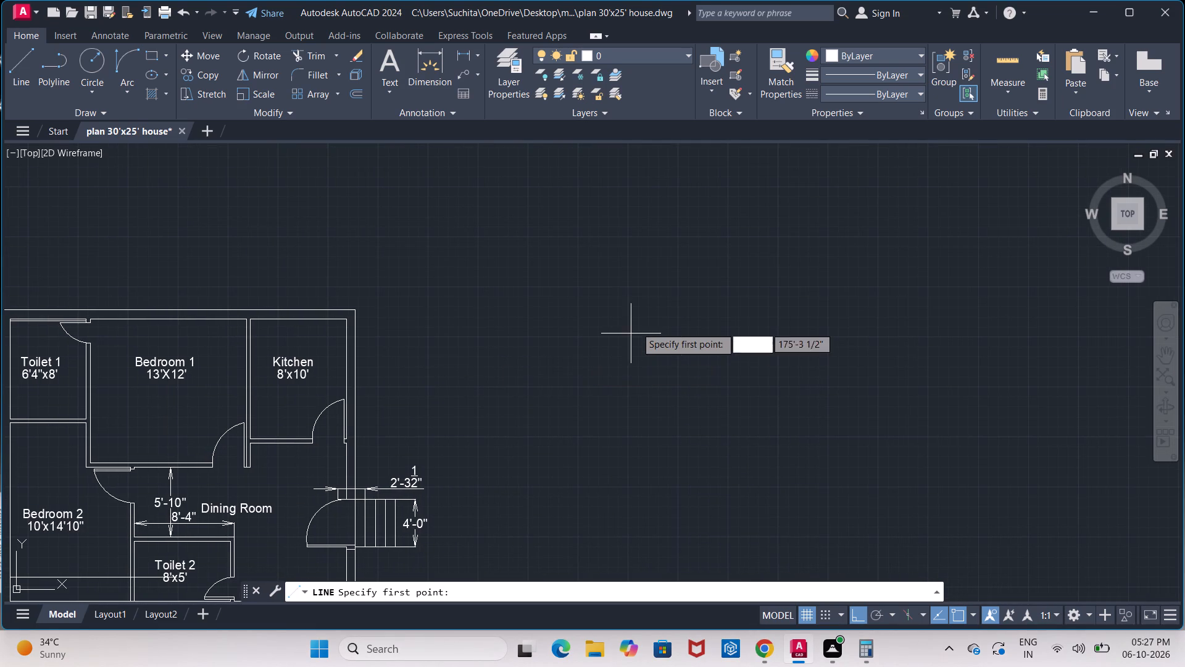
pyautogui.click(608, 299)
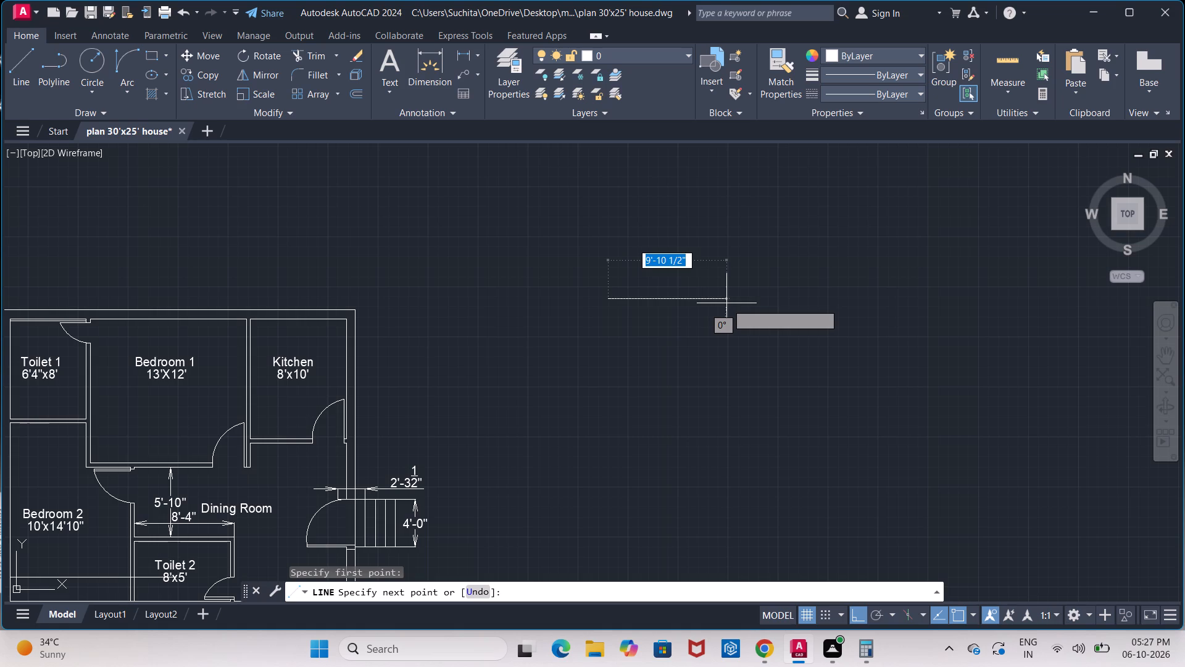
pyautogui.press('4')
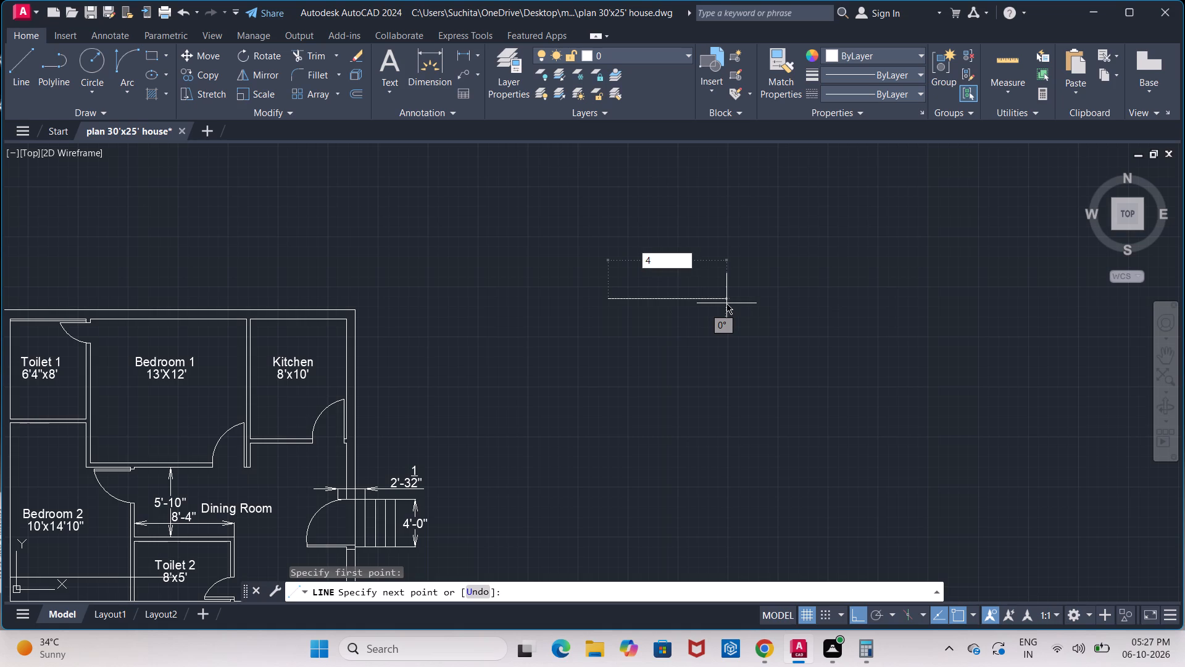
pyautogui.press("'")
pyautogui.press('Return')
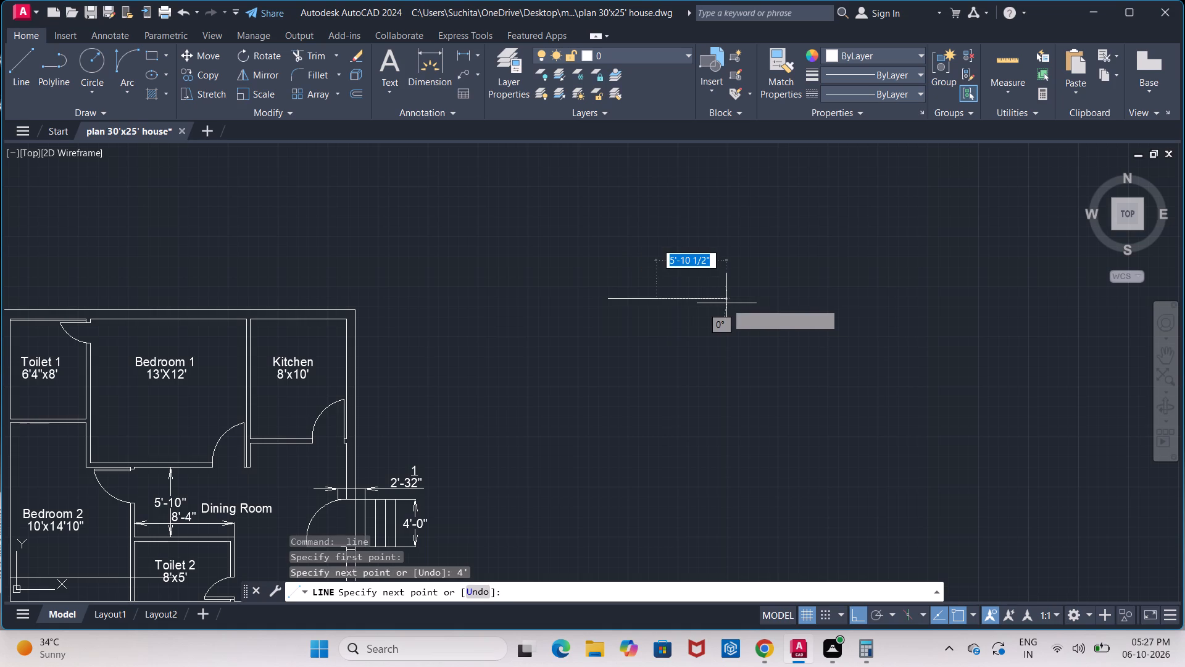
pyautogui.press('Escape')
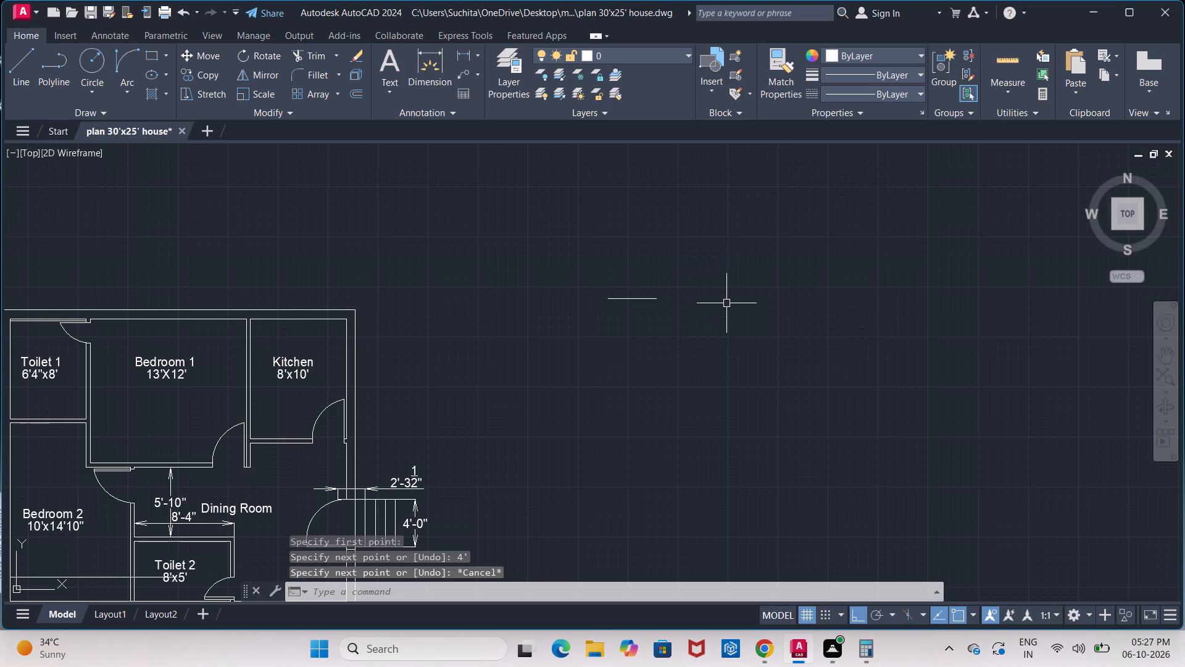
# Offset the 4' line 9" downward.
pyautogui.scroll(3, 649, 300)
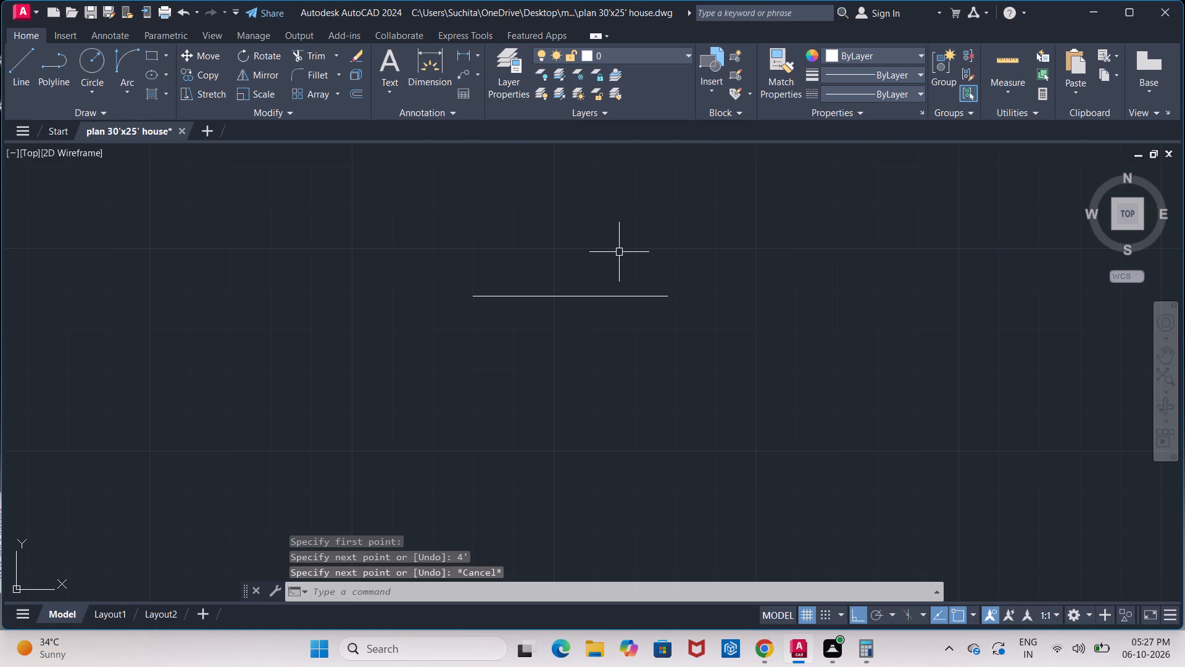
pyautogui.press('o')
pyautogui.press('Return')
pyautogui.press('9')
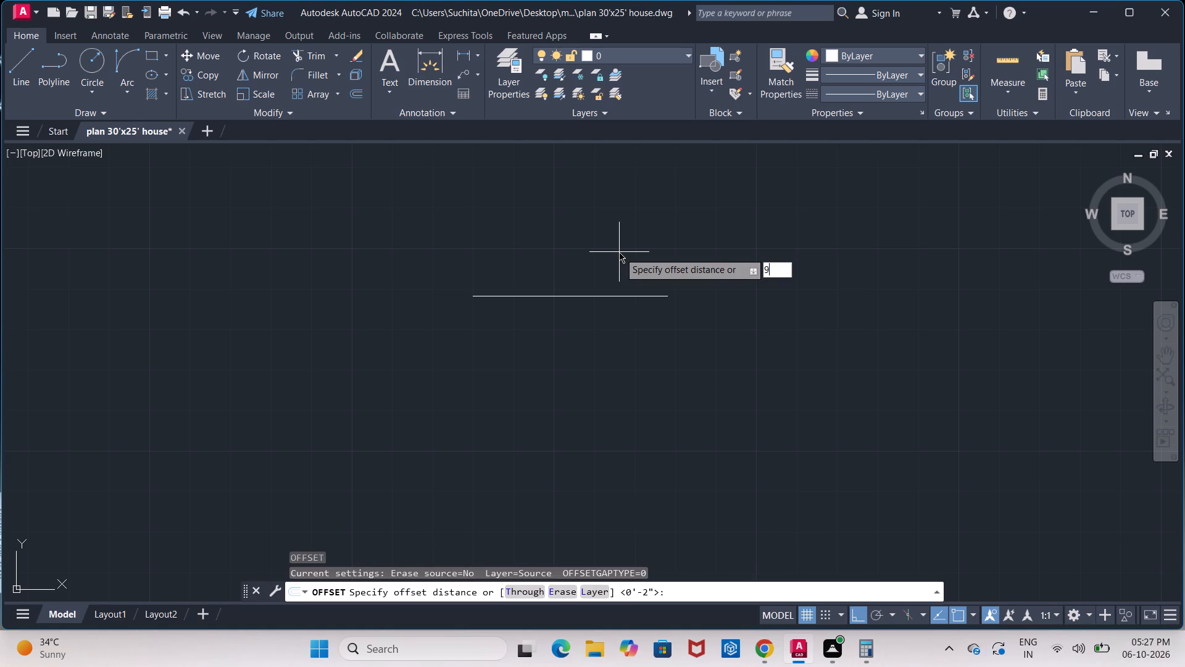
pyautogui.hotkey('shift', '"')
pyautogui.press('Return')
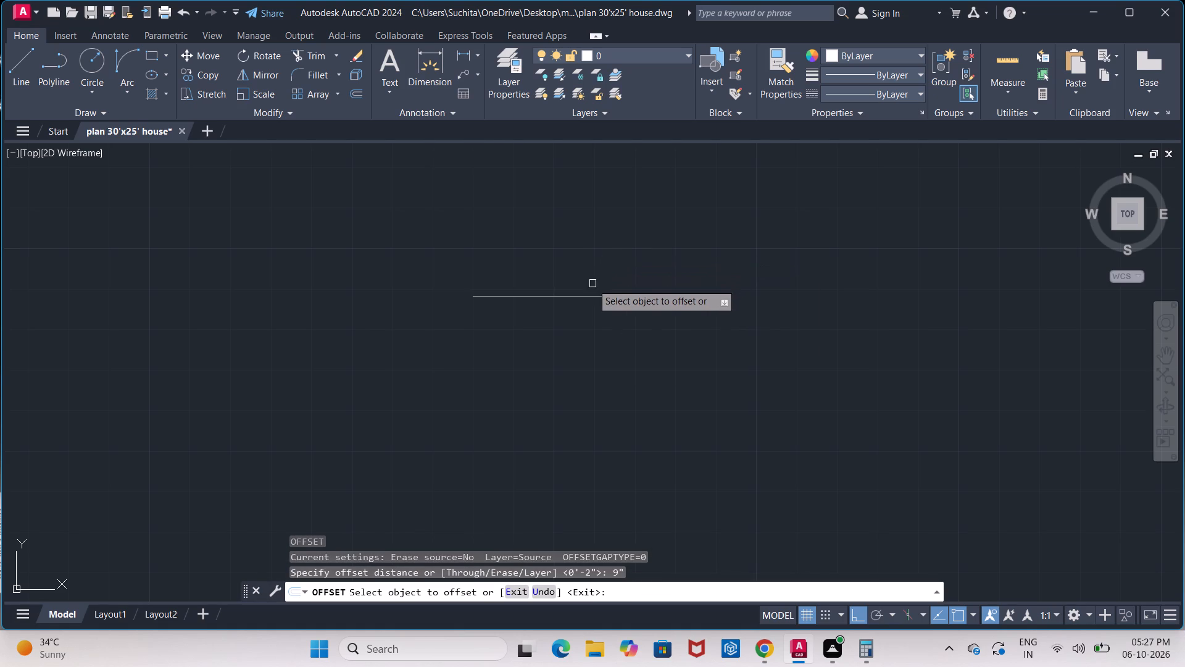
pyautogui.click(596, 299)
pyautogui.click(599, 346)
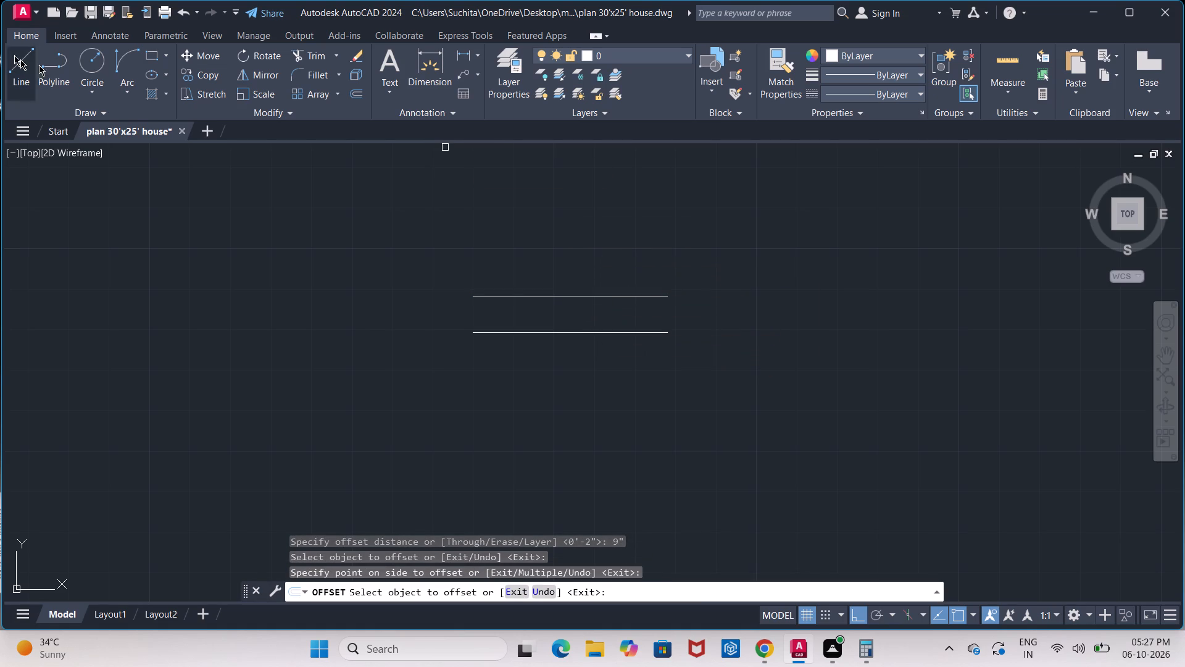
# Close both ends of the 4' parallel lines with vertical lines to form a rectangle.
pyautogui.click(20, 76)
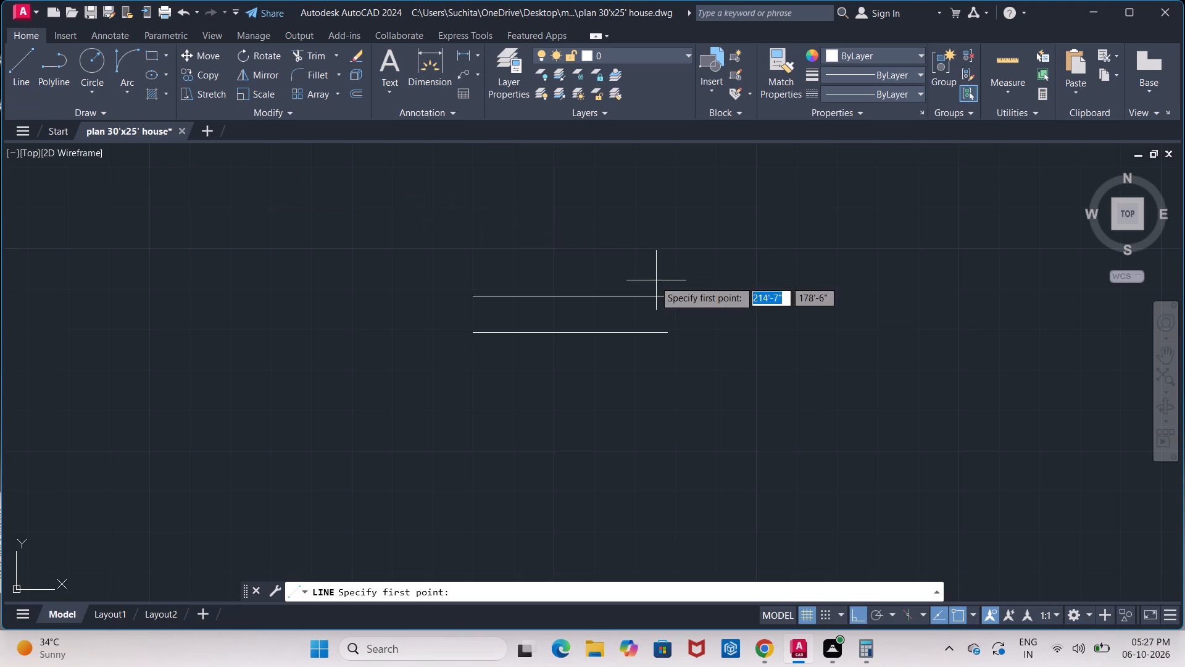
pyautogui.click(664, 298)
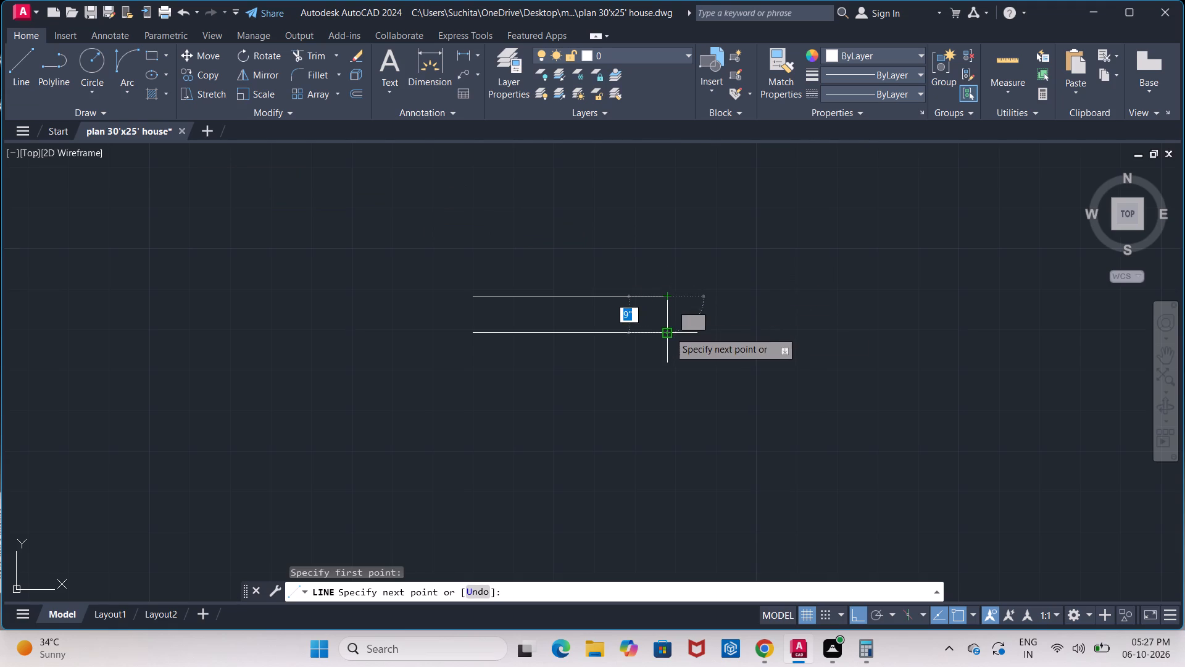
pyautogui.click(669, 332)
pyautogui.press('Escape')
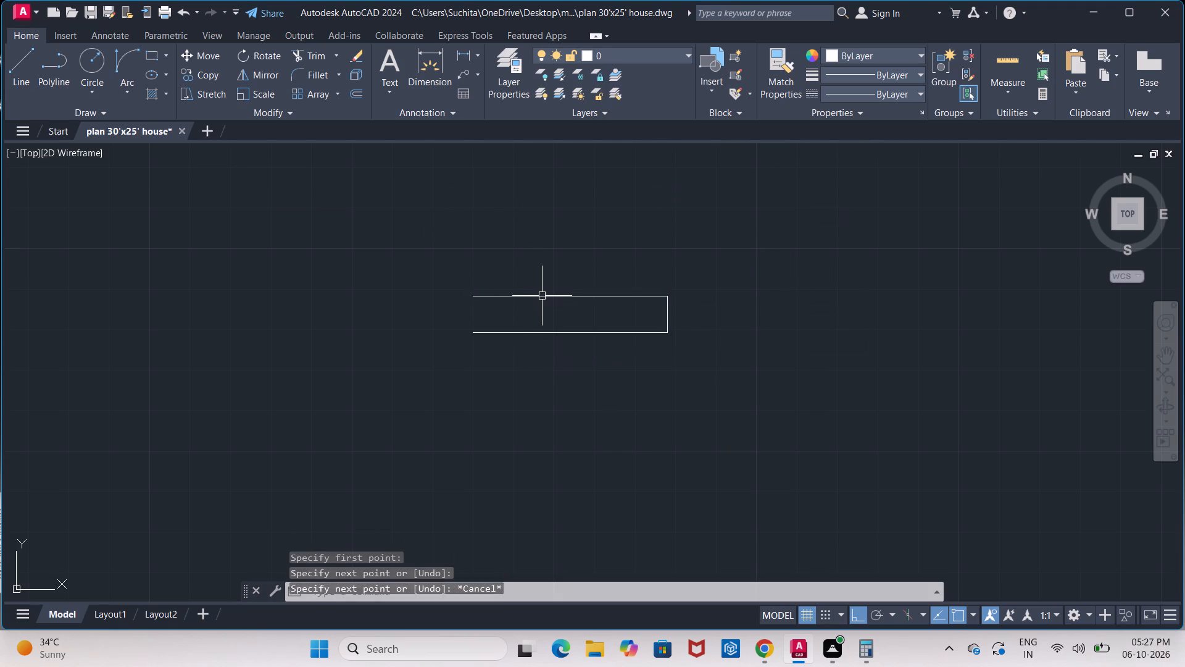
pyautogui.click(14, 91)
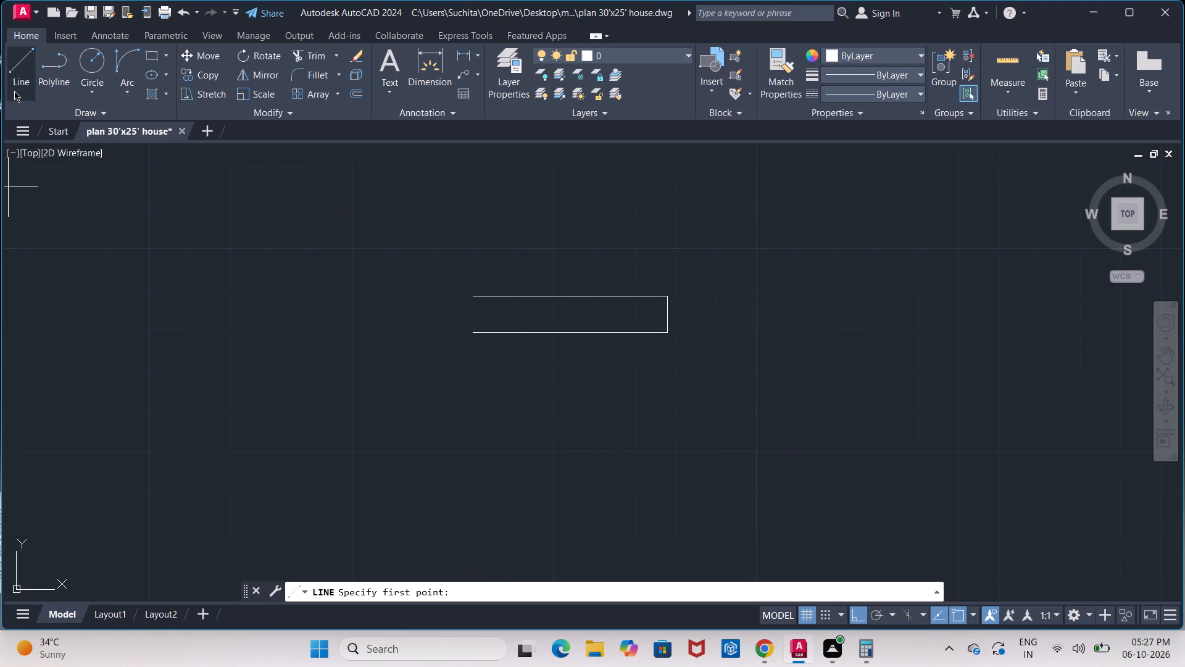
pyautogui.click(469, 297)
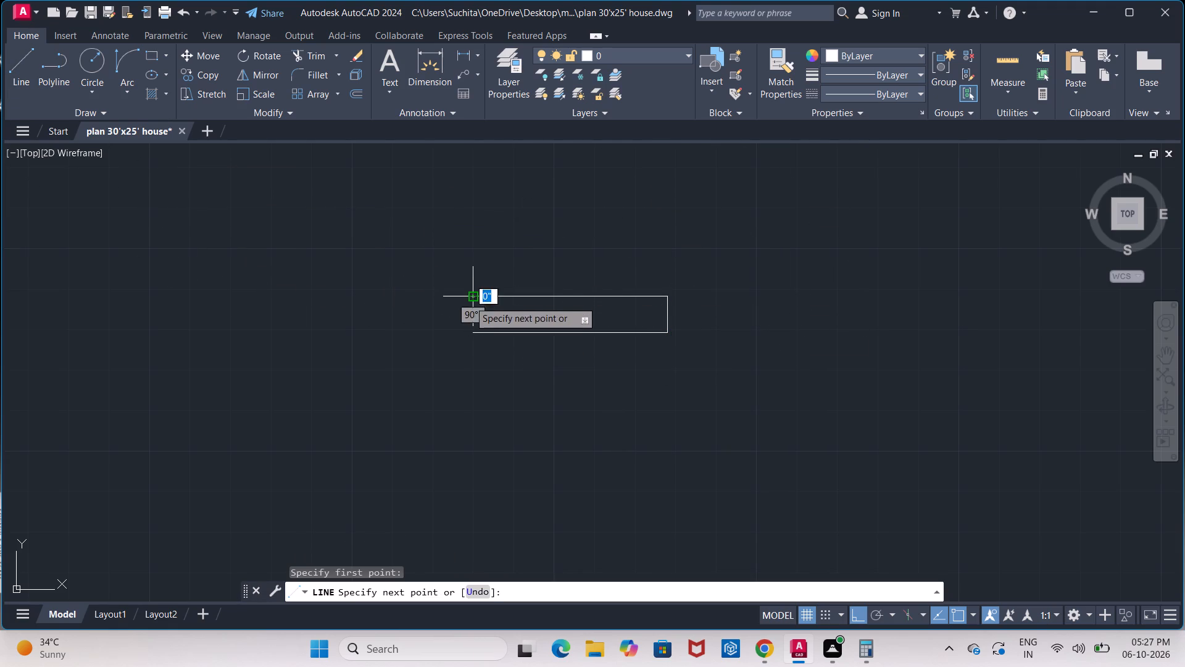
pyautogui.click(474, 330)
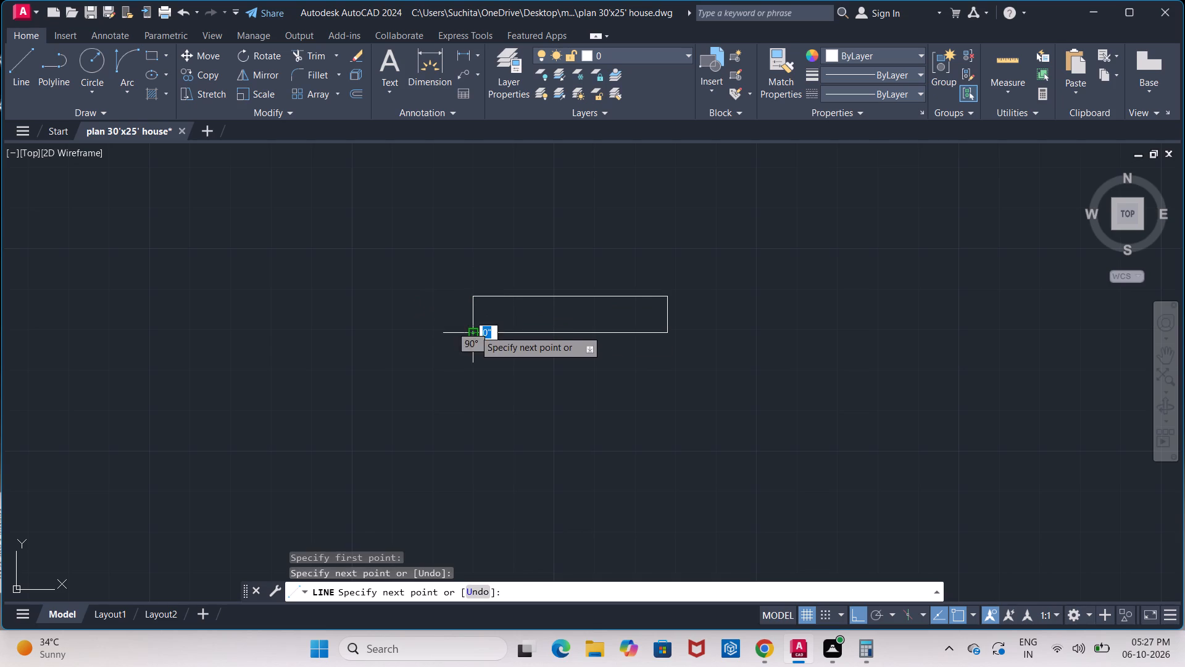
pyautogui.press('Escape')
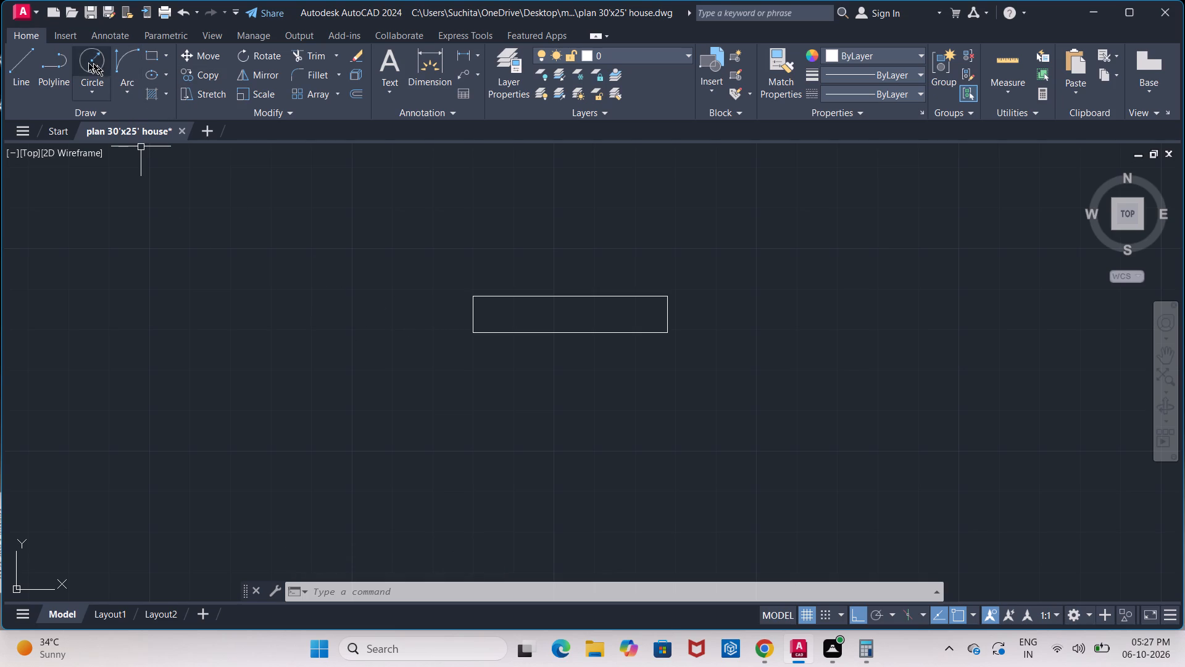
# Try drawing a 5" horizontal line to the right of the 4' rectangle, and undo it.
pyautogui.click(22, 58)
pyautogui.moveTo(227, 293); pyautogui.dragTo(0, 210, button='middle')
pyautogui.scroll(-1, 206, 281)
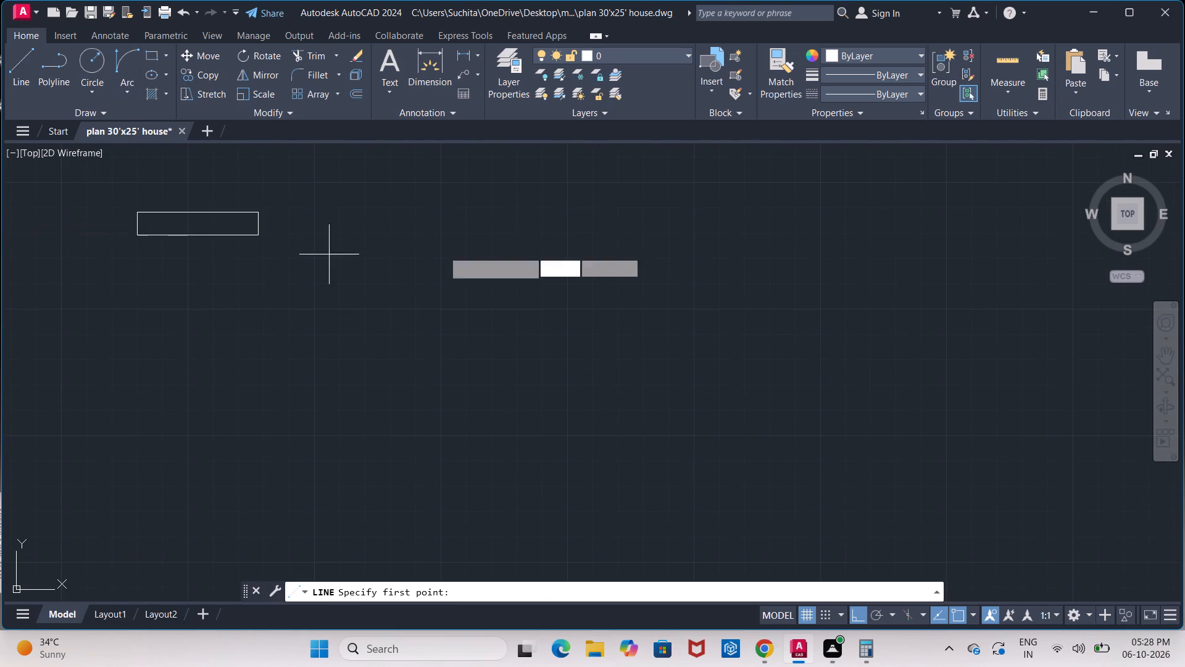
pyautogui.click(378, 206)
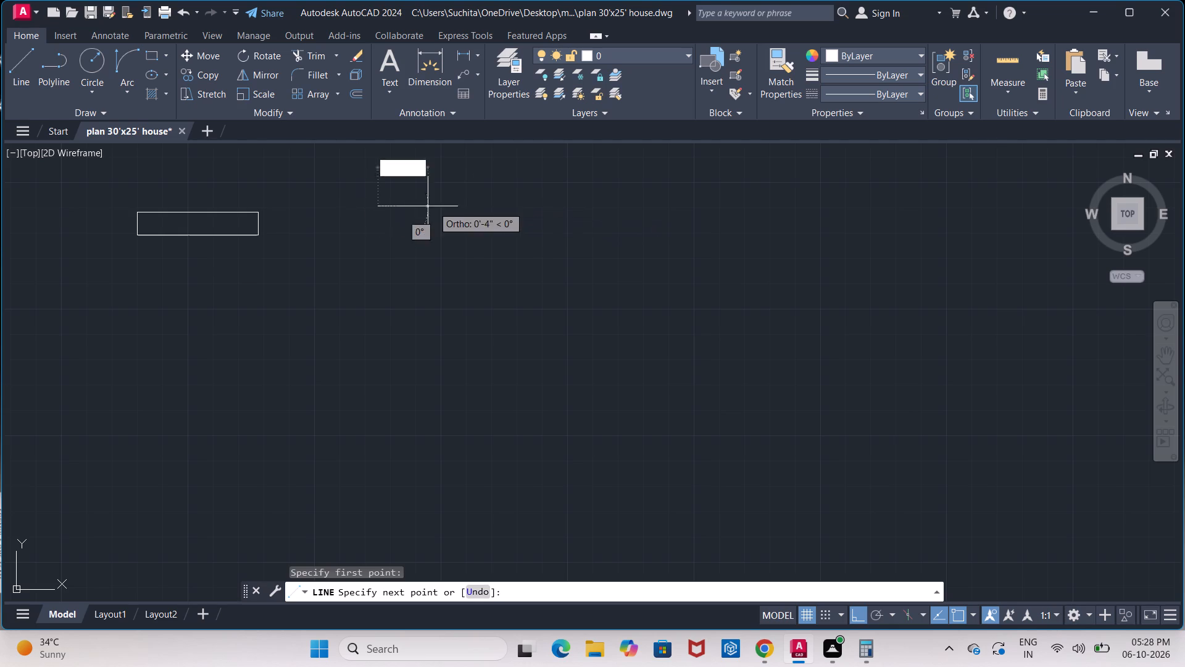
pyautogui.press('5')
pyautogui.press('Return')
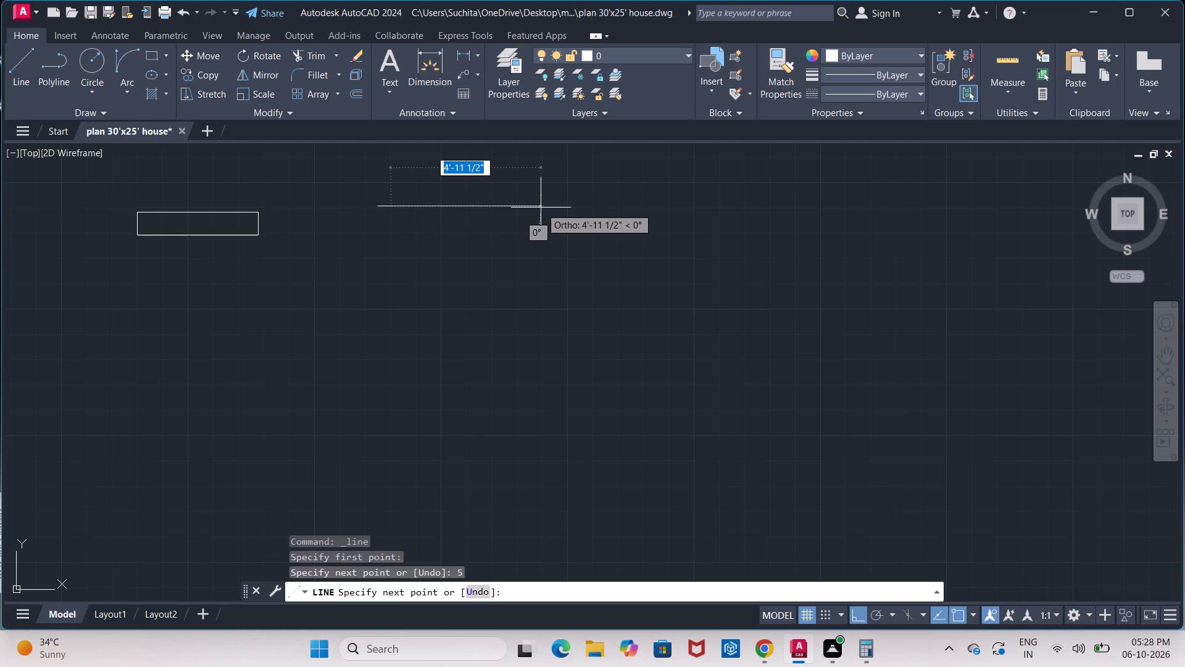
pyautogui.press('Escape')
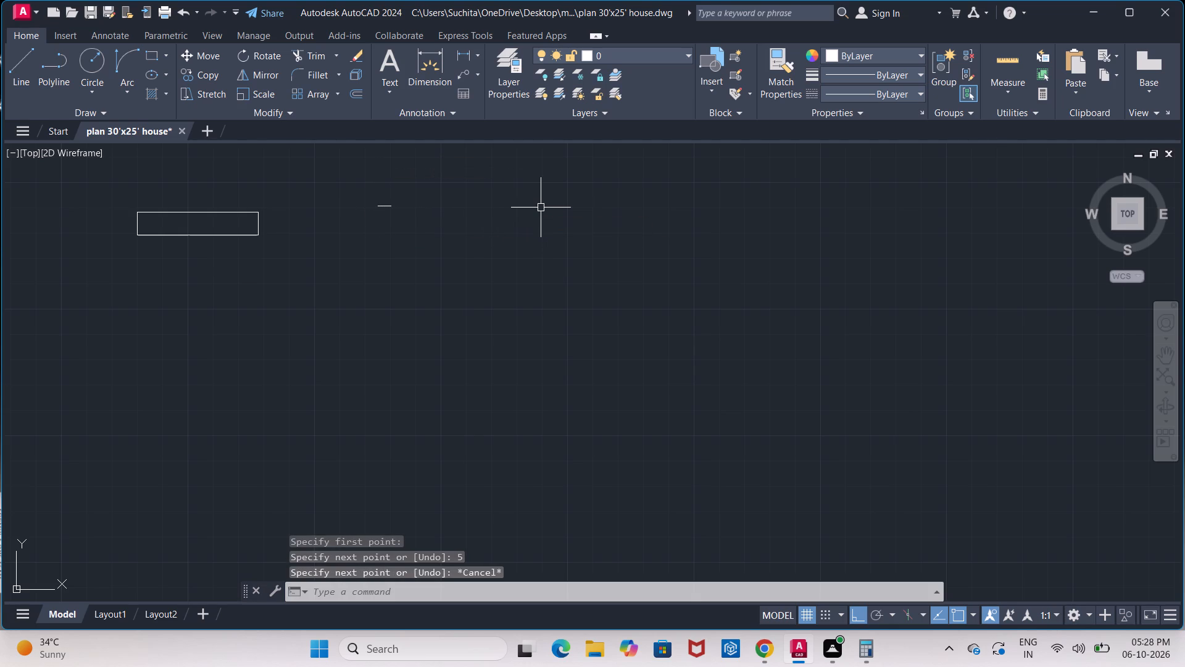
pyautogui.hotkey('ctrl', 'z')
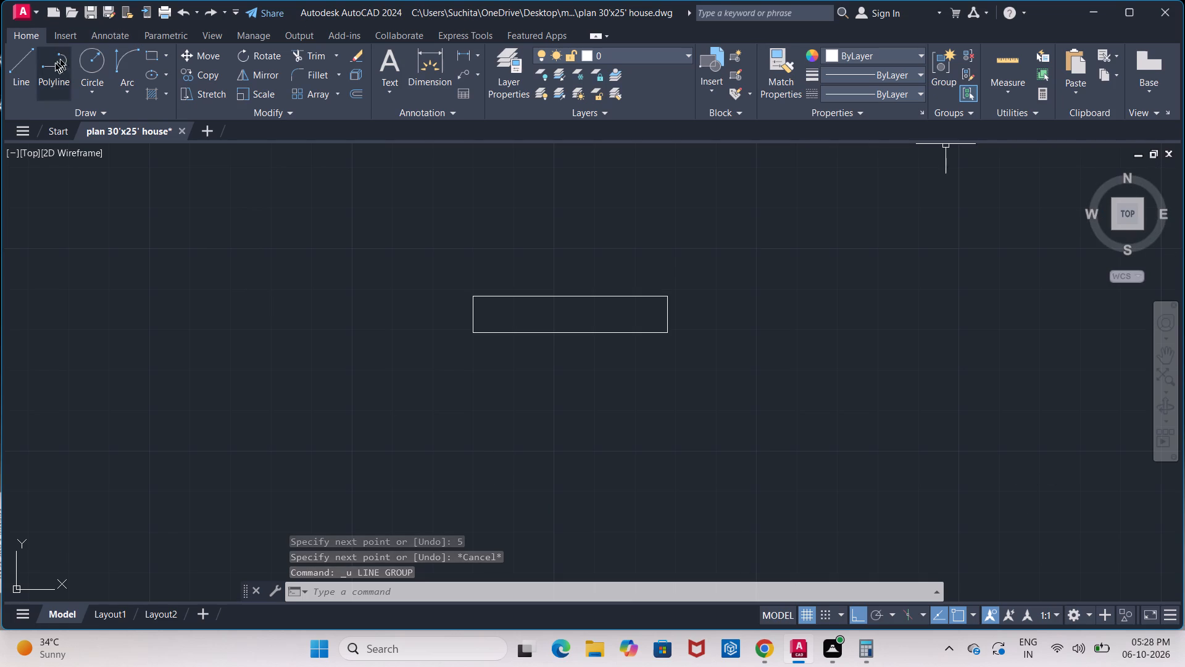
# Draw a 5' horizontal line in the empty space to the right of the 4' rectangle.
pyautogui.click(26, 69)
pyautogui.scroll(-1, 170, 230)
pyautogui.moveTo(170, 230); pyautogui.dragTo(0, 180, button='middle')
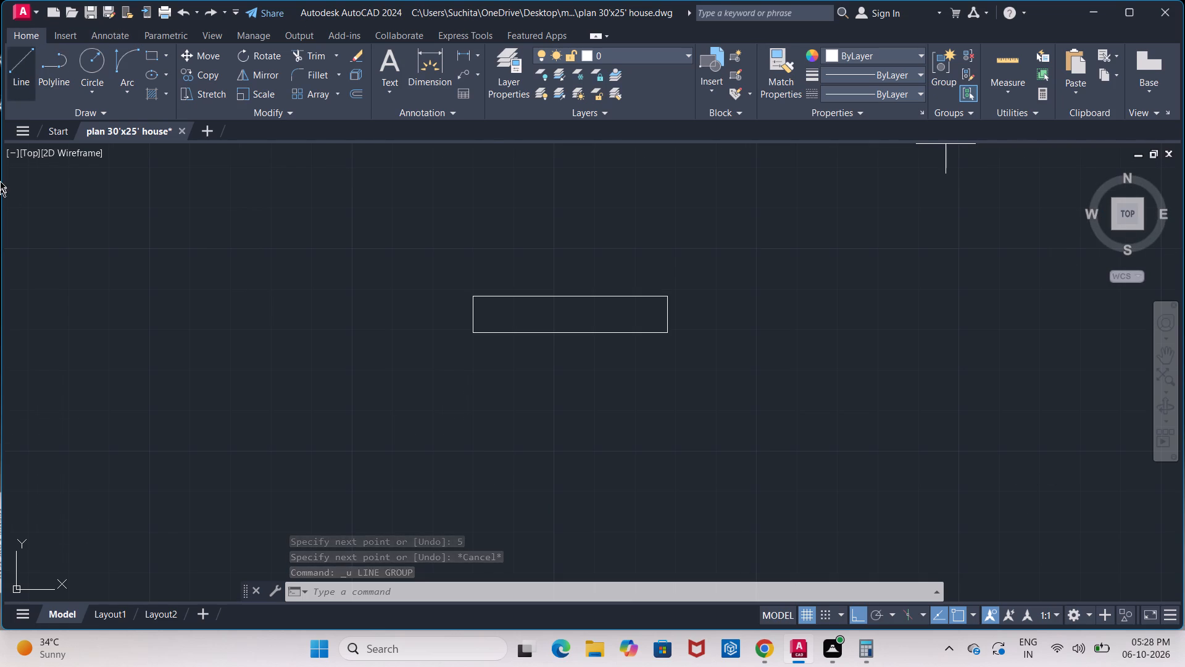
pyautogui.moveTo(0, 180); pyautogui.dragTo(0, 178, button='middle')
pyautogui.click(524, 226)
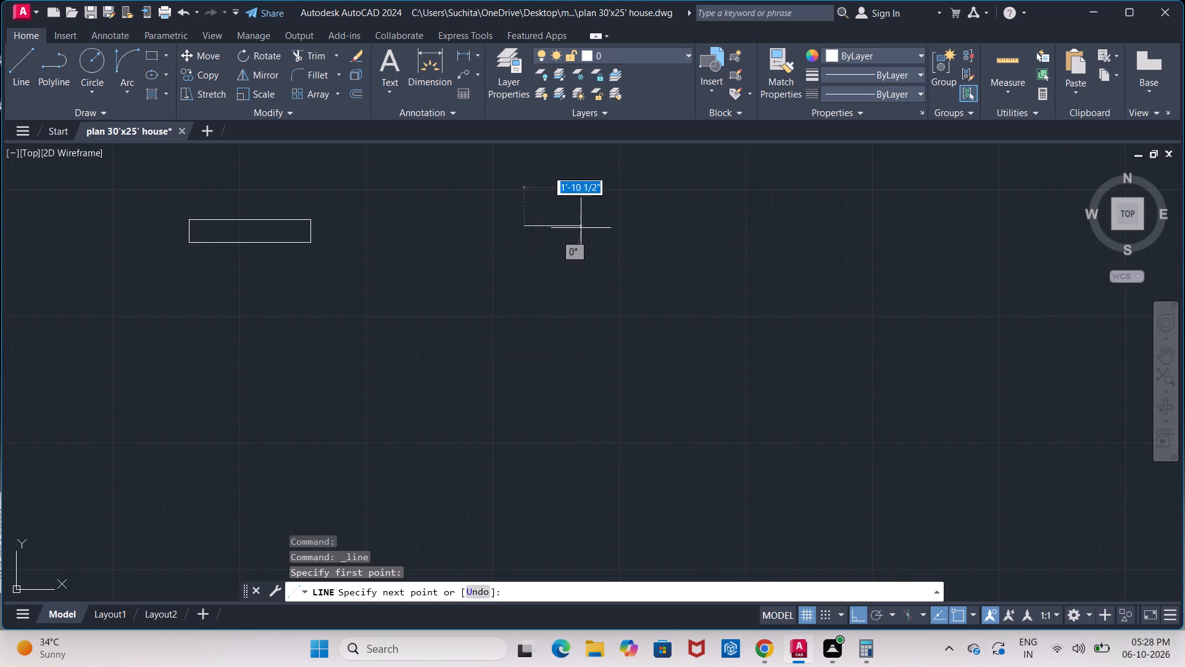
pyautogui.write("5'")
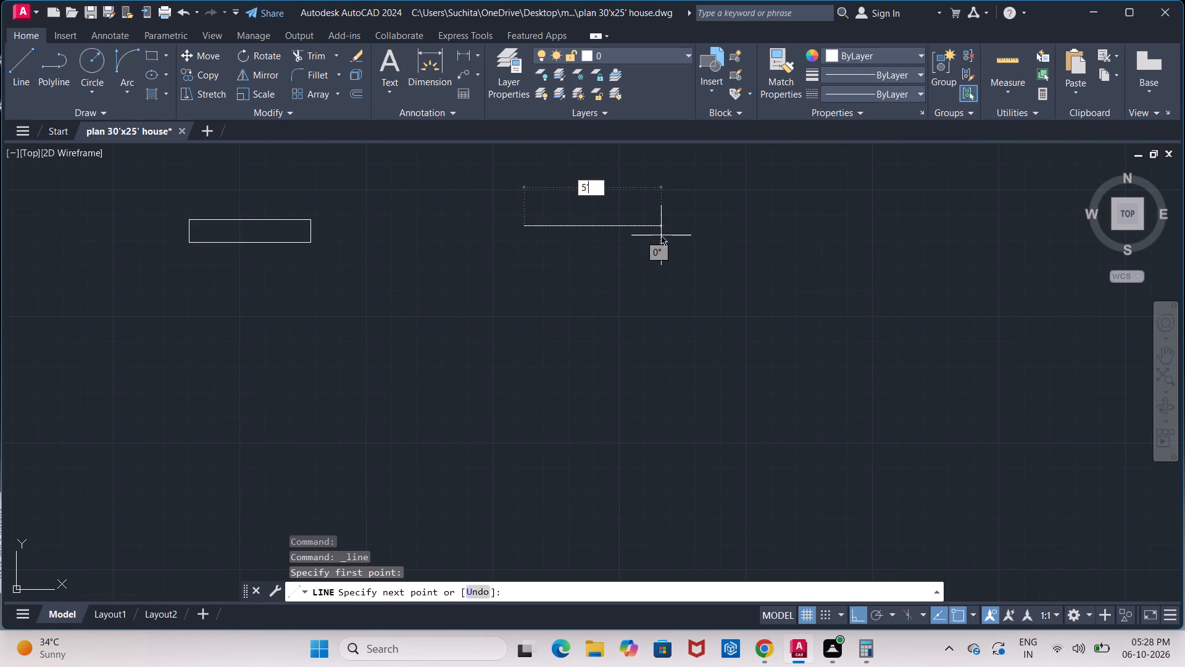
pyautogui.press('Return')
pyautogui.press('Escape')
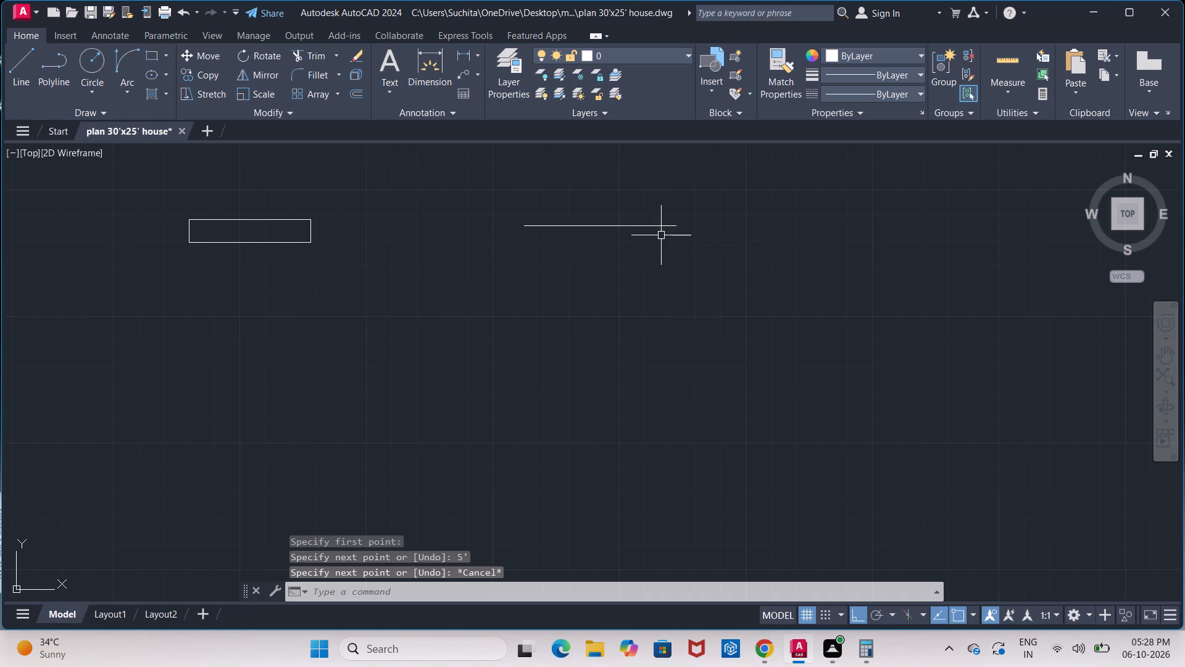
# Offset the 5' line 9" downward.
pyautogui.press('o')
pyautogui.press('Return')
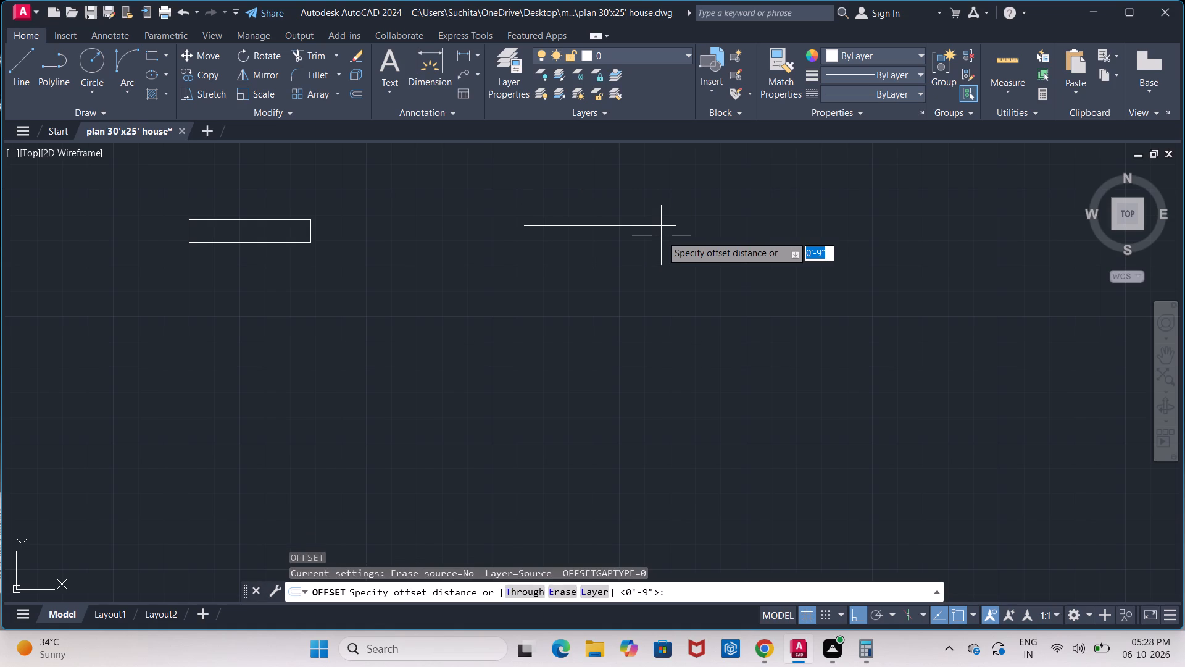
pyautogui.press('9')
pyautogui.hotkey('shift', '"')
pyautogui.press('Return')
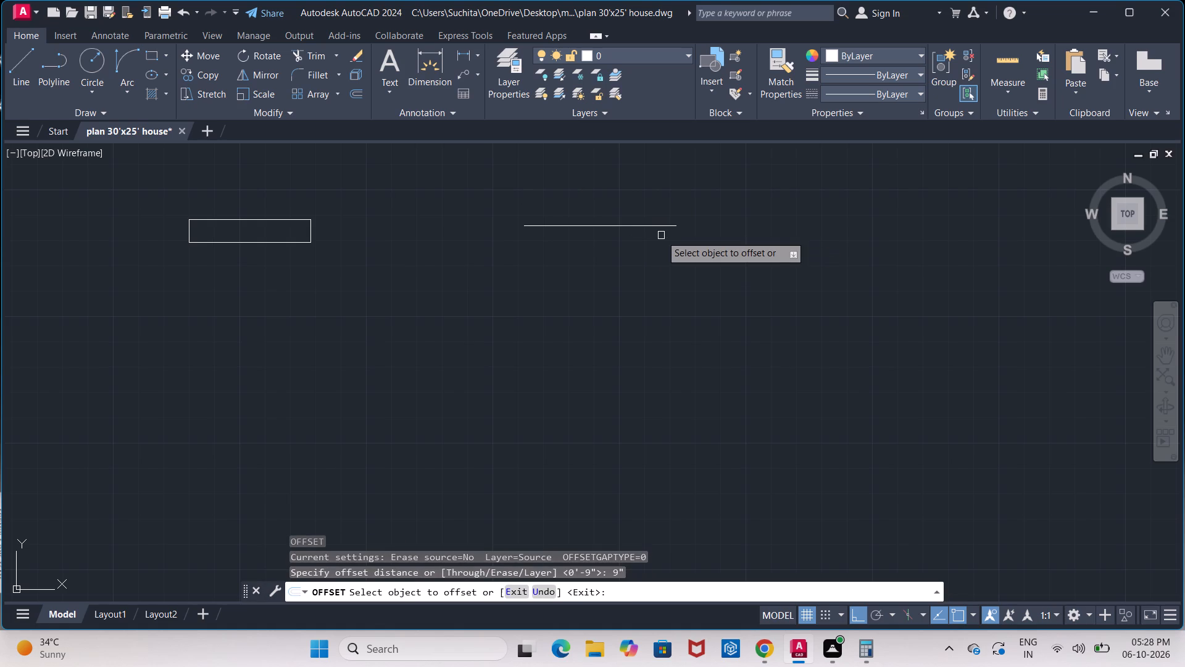
pyautogui.click(656, 225)
pyautogui.click(661, 250)
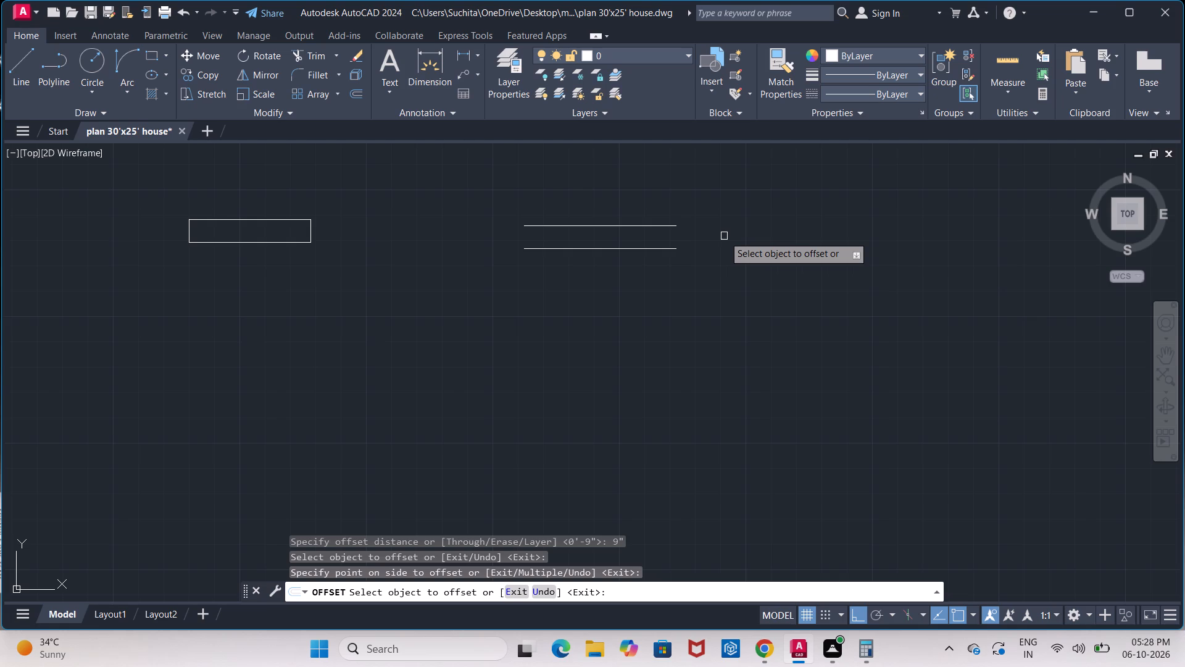
pyautogui.press('l')
pyautogui.press('Return')
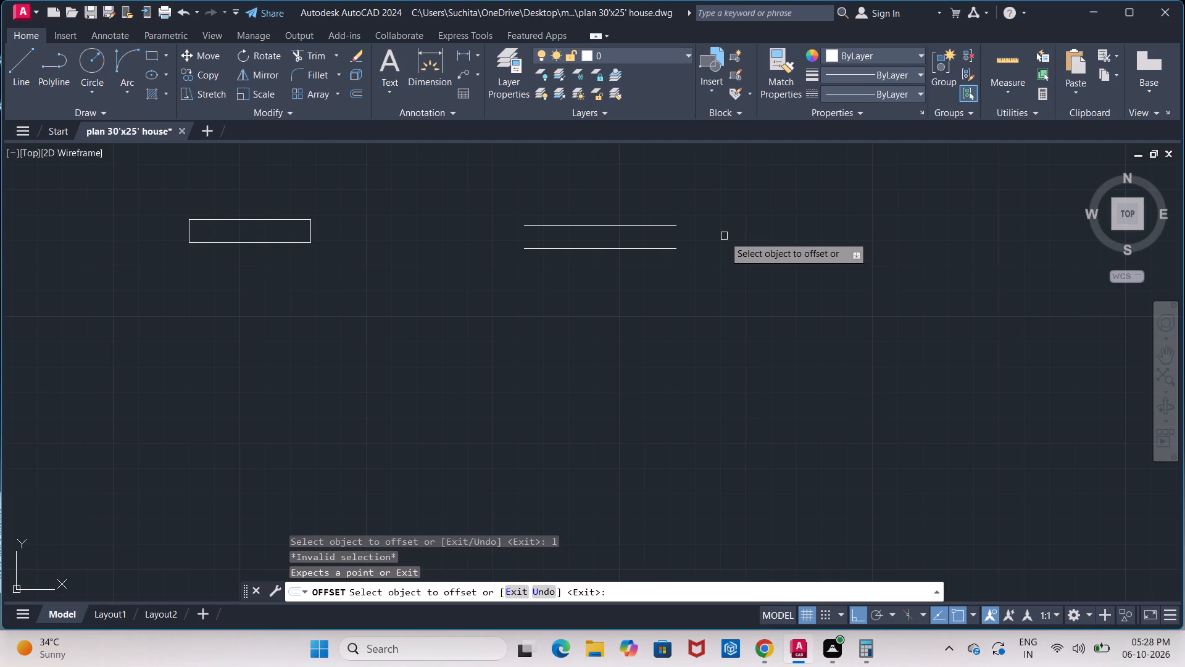
pyautogui.press('Escape')
pyautogui.press('Escape')
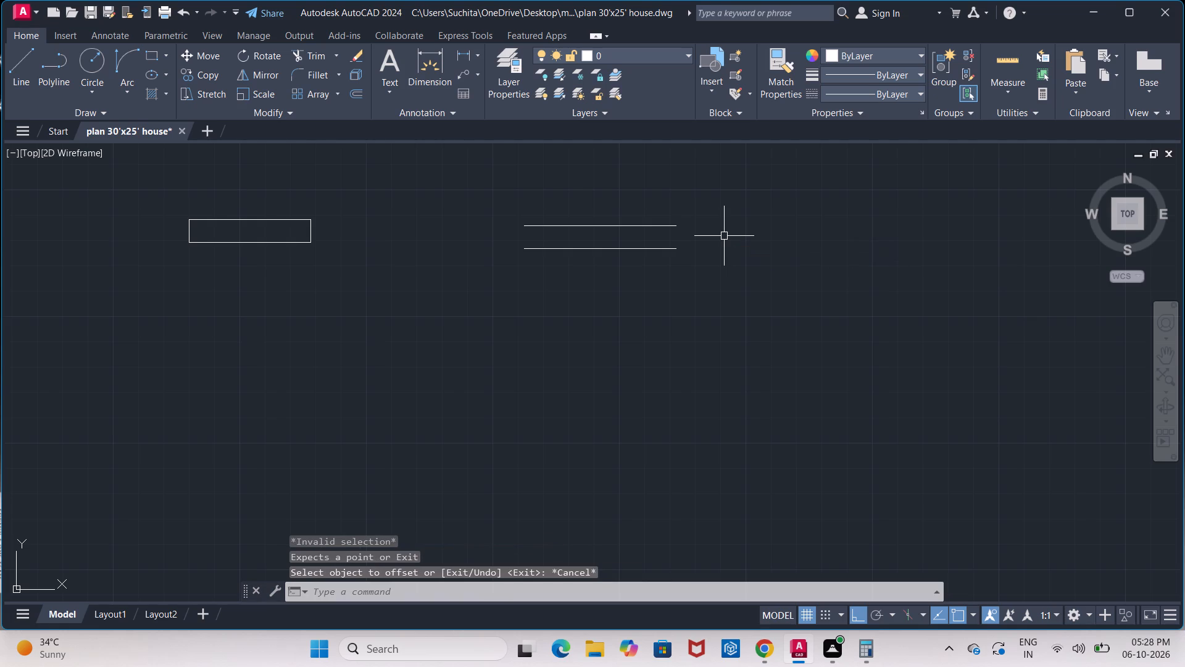
# Close both ends of the 5' parallel lines with vertical lines to form a rectangle.
pyautogui.press('l')
pyautogui.press('Return')
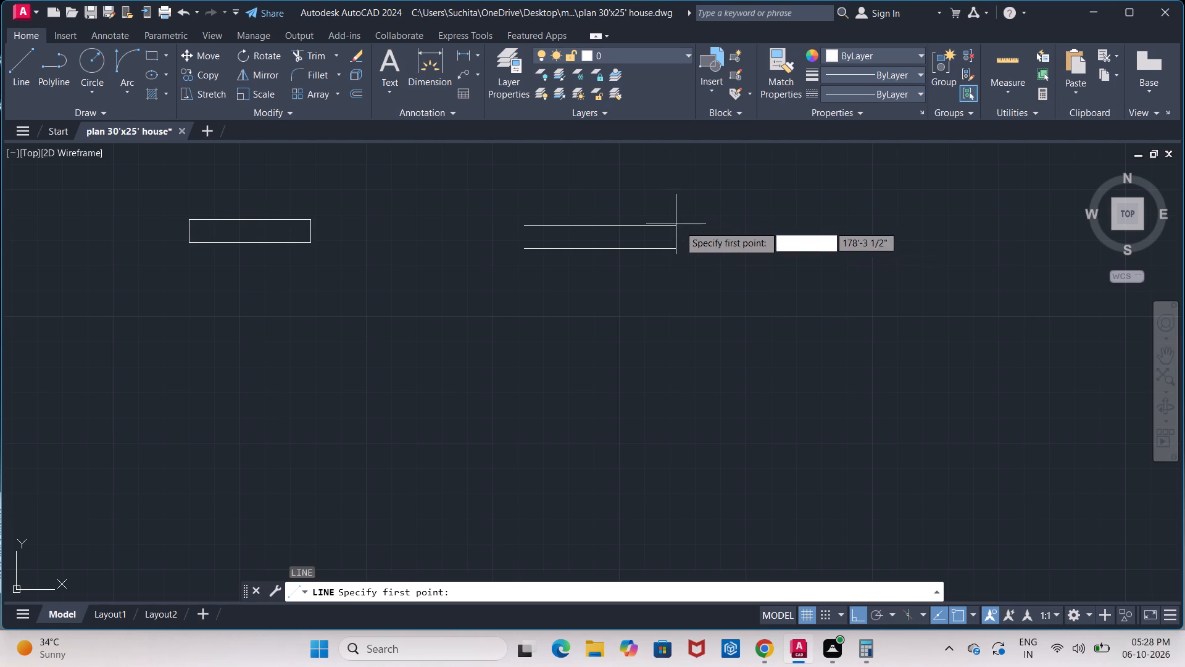
pyautogui.click(680, 226)
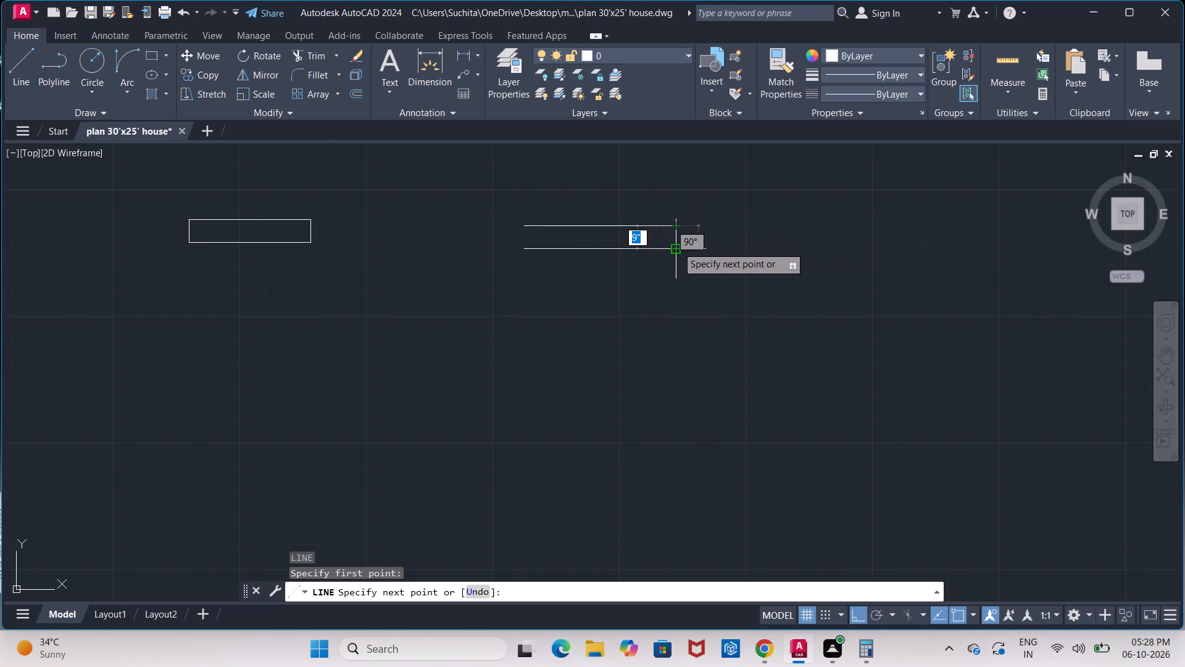
pyautogui.click(677, 246)
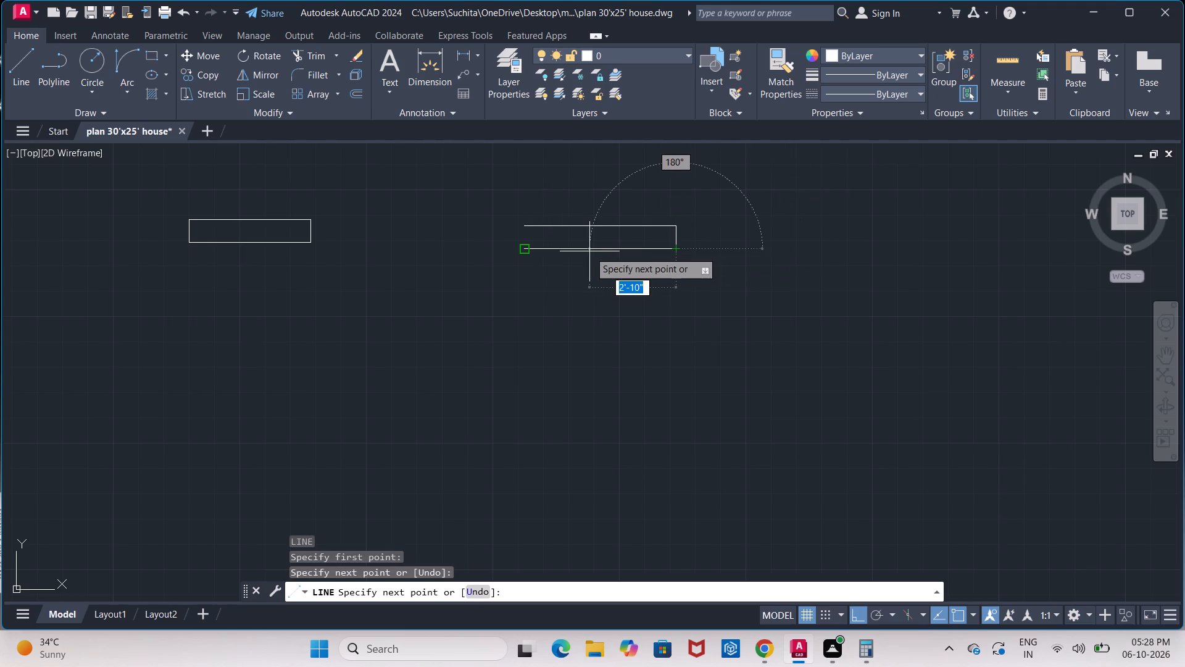
pyautogui.press('Escape')
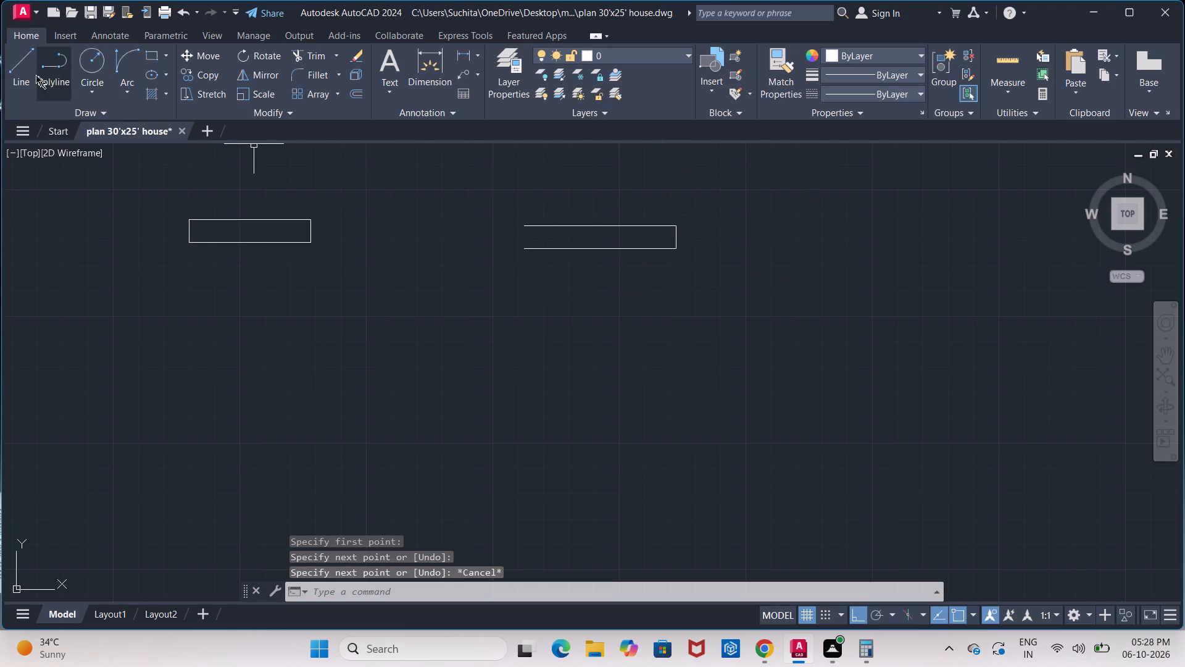
pyautogui.click(28, 69)
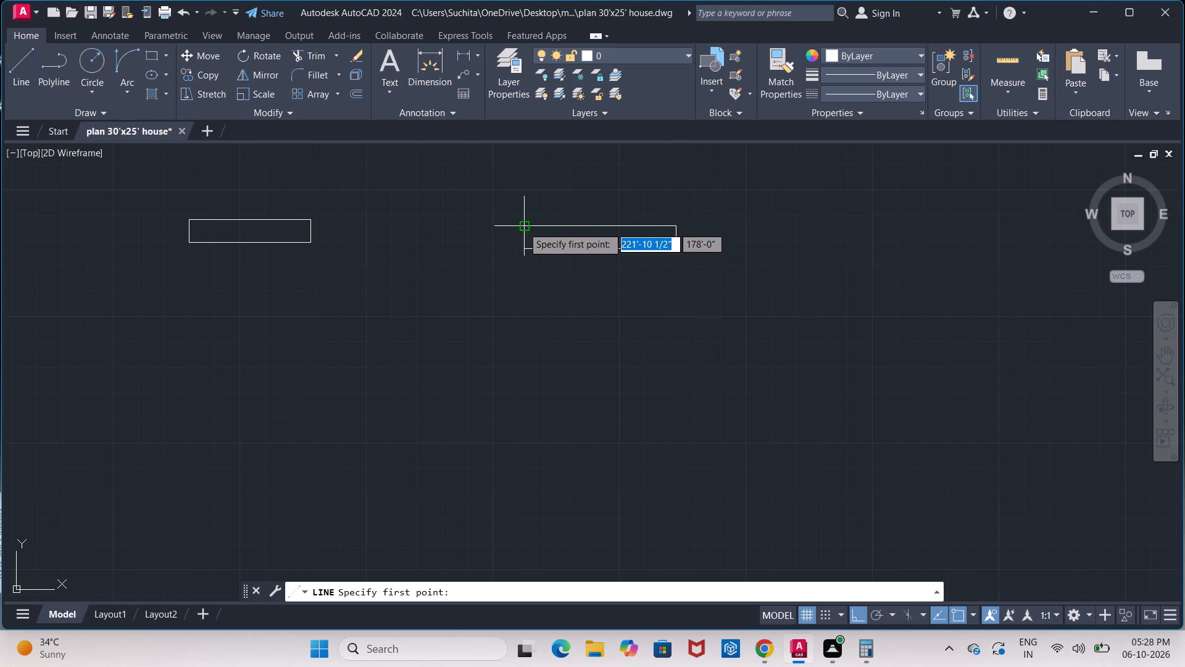
pyautogui.click(525, 226)
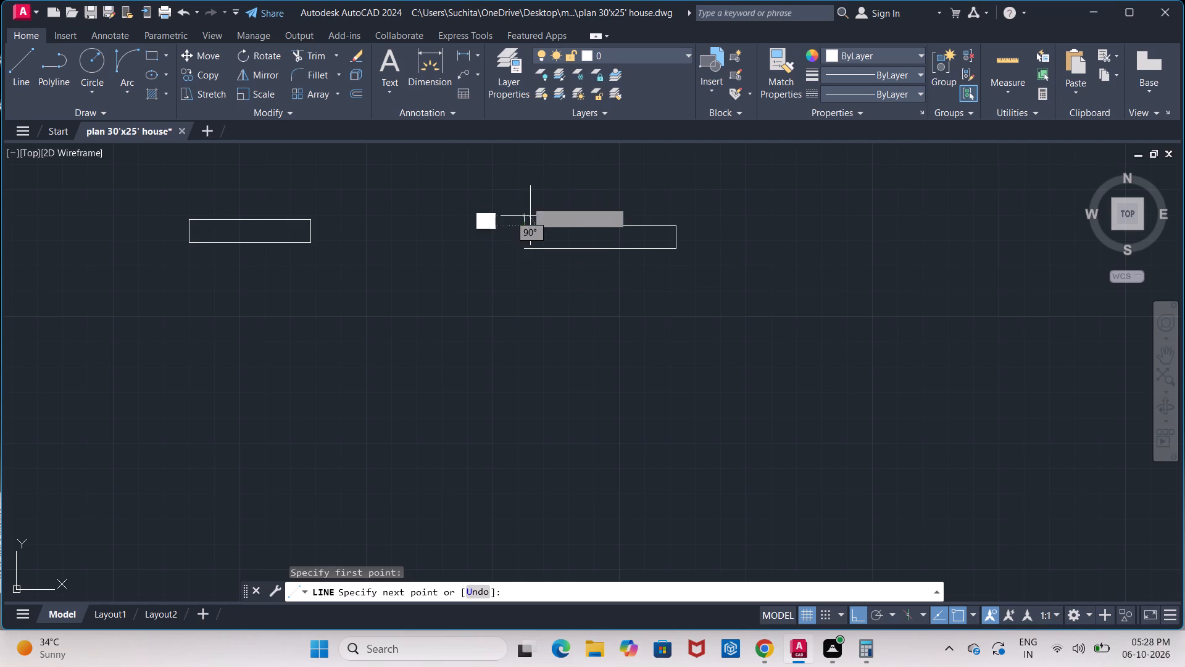
pyautogui.scroll(6, 524, 240)
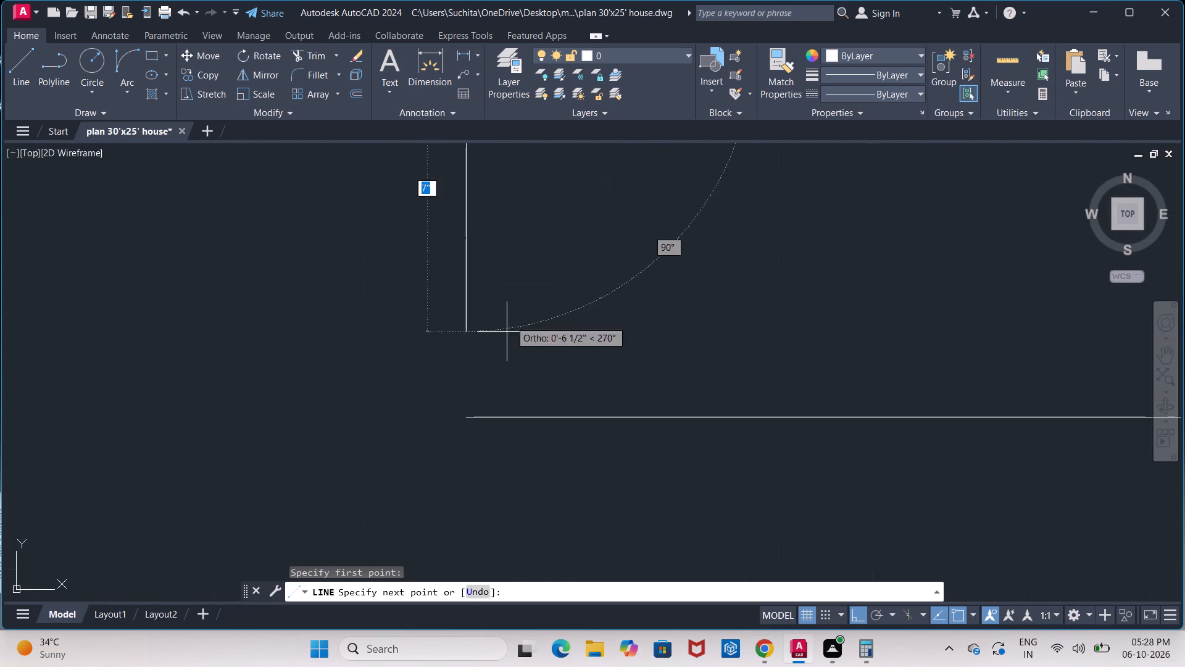
pyautogui.click(468, 415)
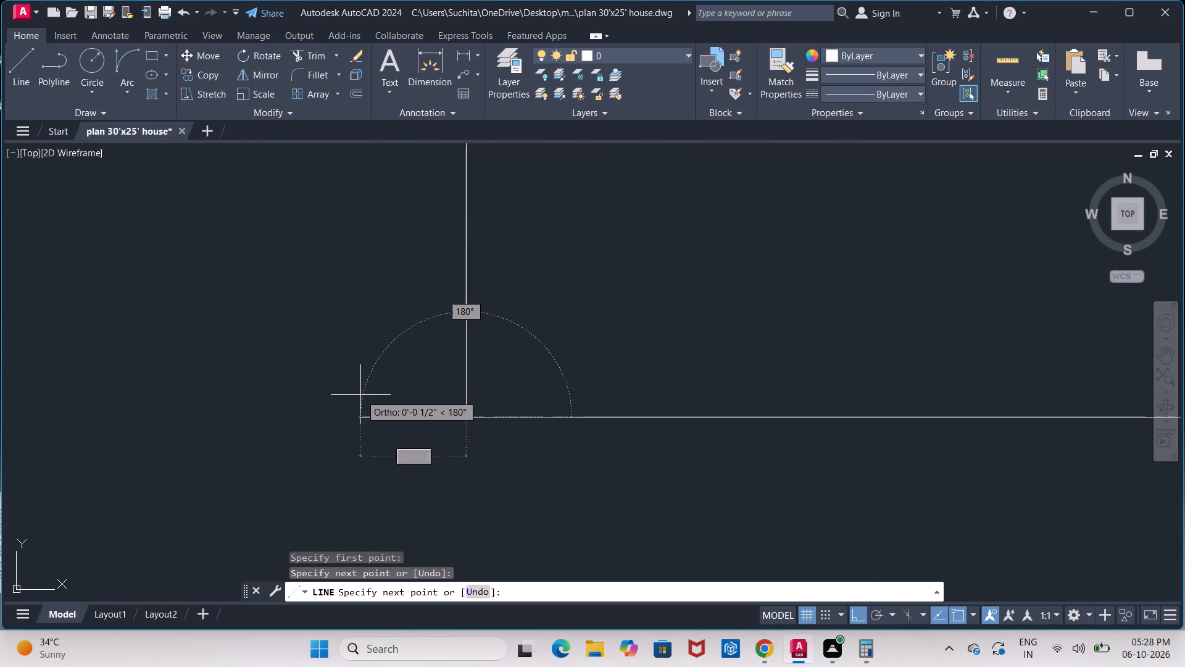
pyautogui.press('Escape')
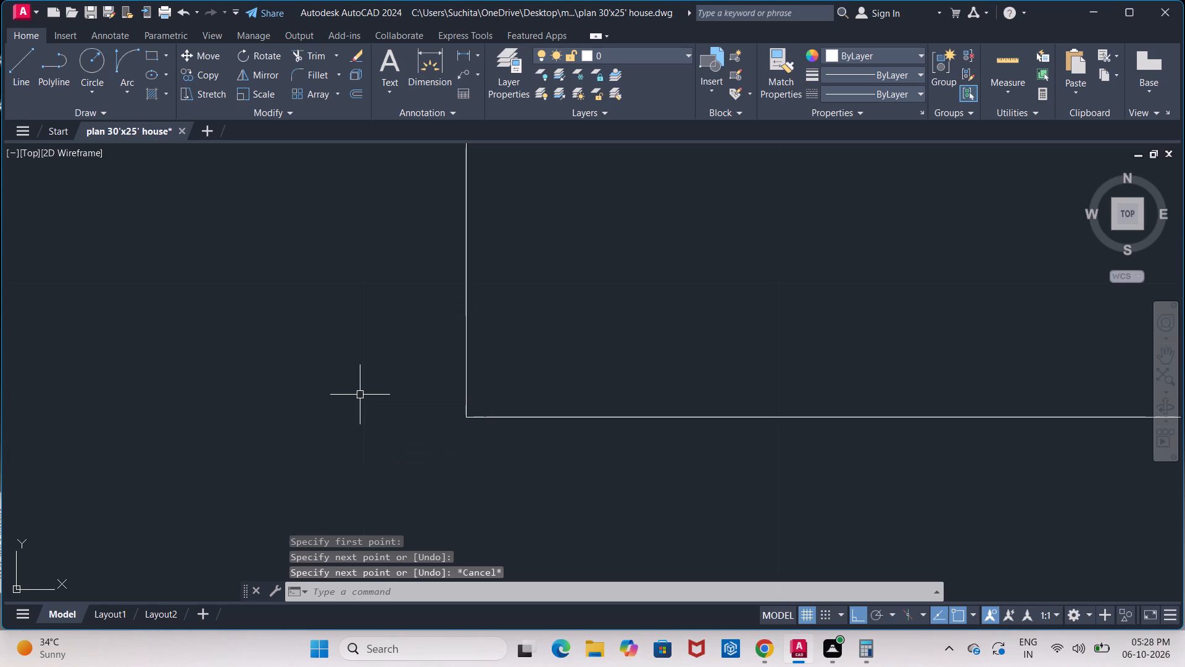
# Draw a 3' horizontal line in the empty space below the 5' rectangle.
pyautogui.scroll(-2, 360, 395)
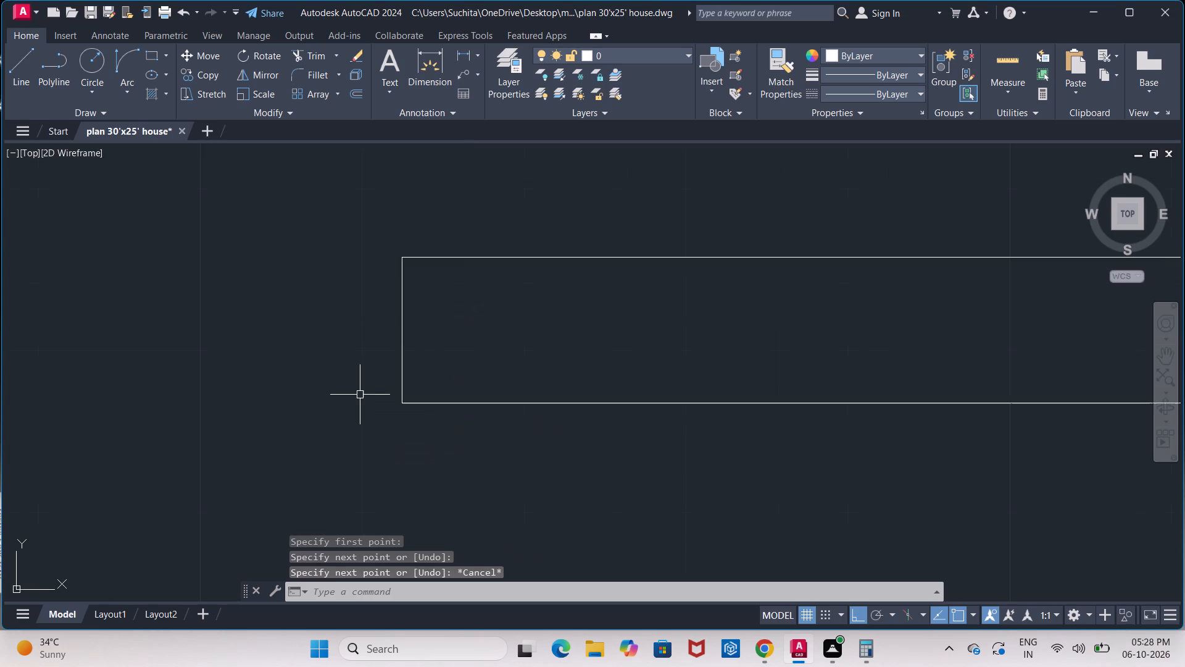
pyautogui.scroll(-3, 360, 395)
pyautogui.moveTo(347, 387); pyautogui.dragTo(341, 384, button='middle')
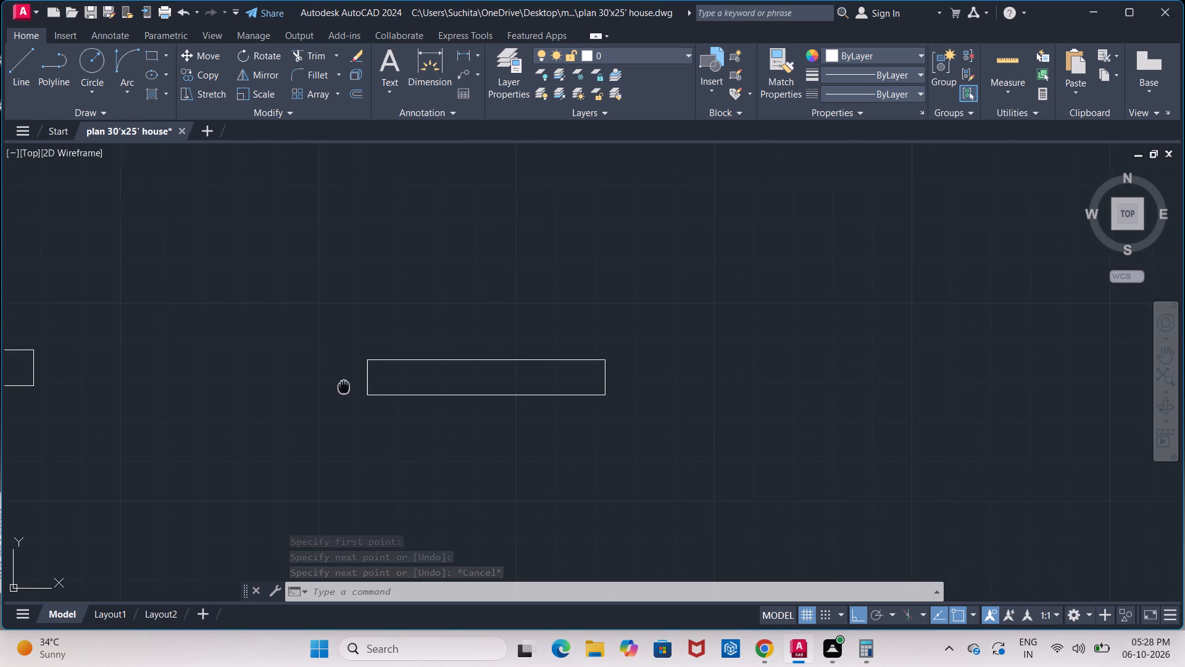
pyautogui.moveTo(341, 384); pyautogui.dragTo(342, 267, button='middle')
pyautogui.scroll(-1, 327, 201)
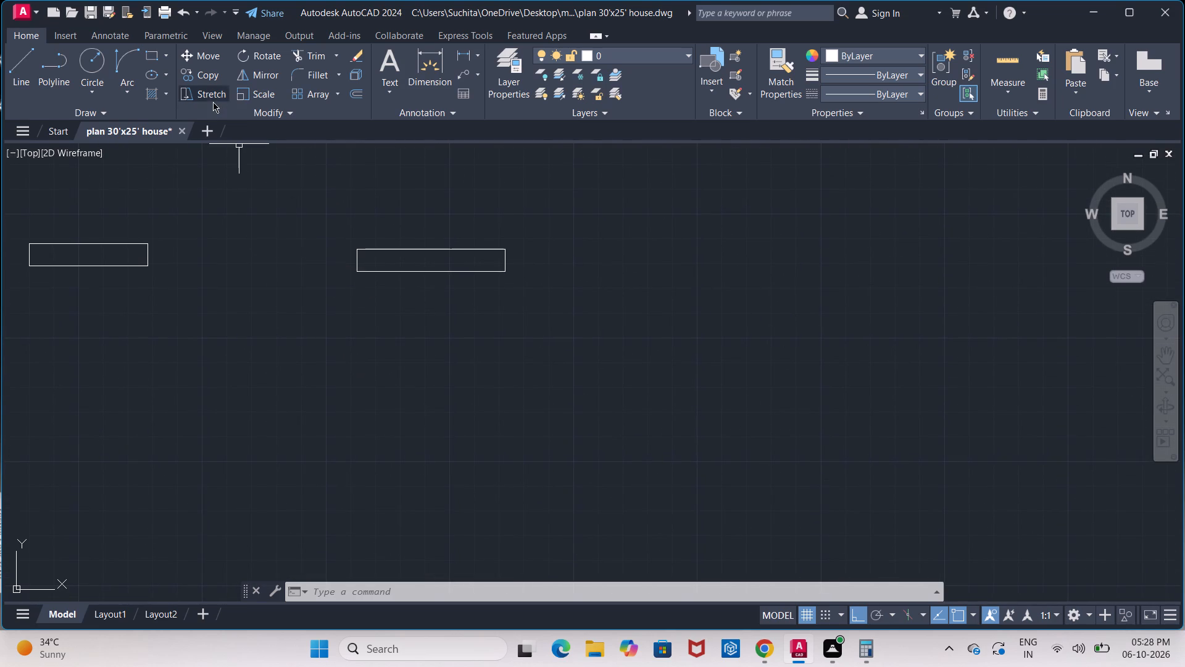
pyautogui.click(25, 62)
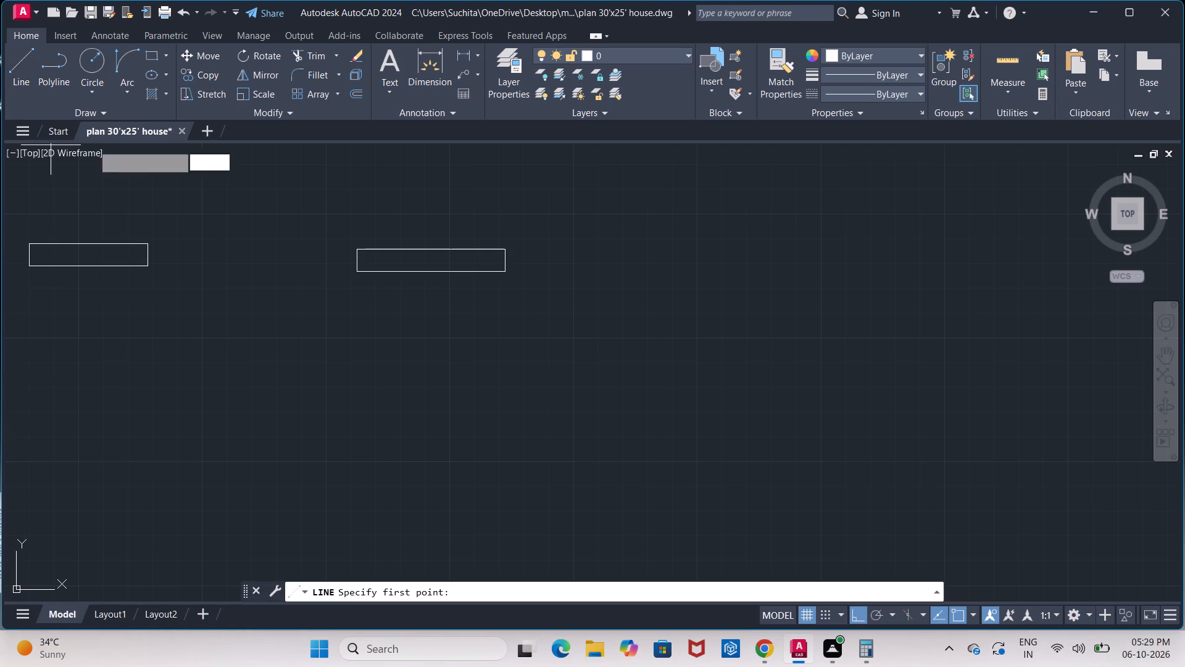
pyautogui.click(359, 337)
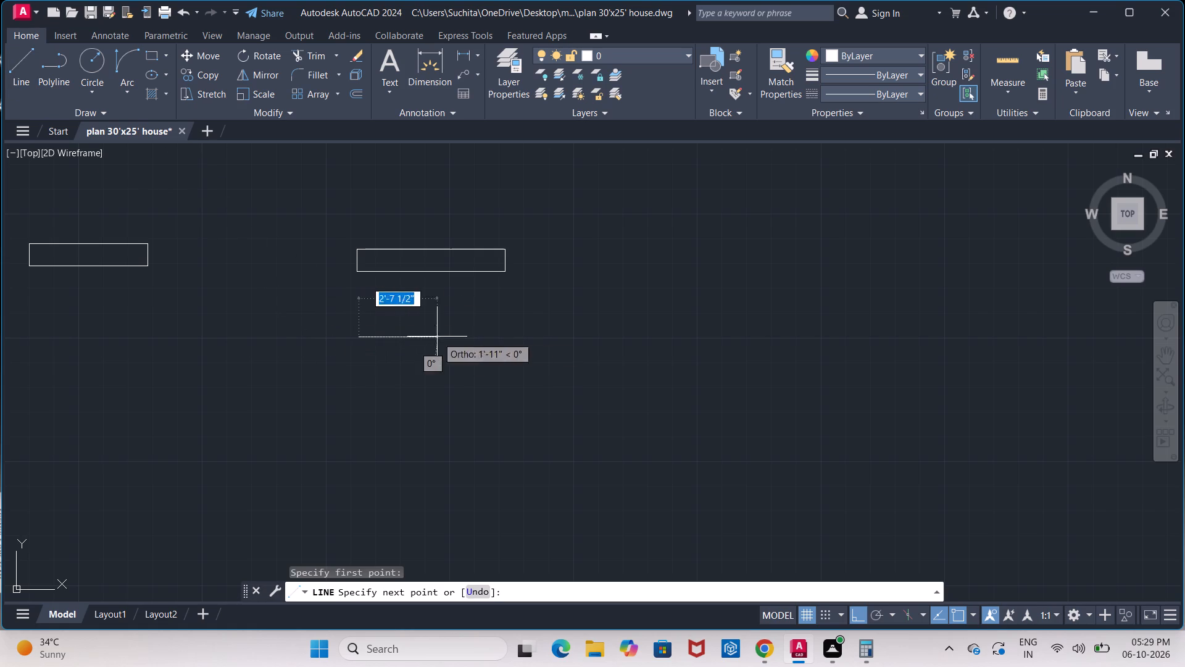
pyautogui.press('3')
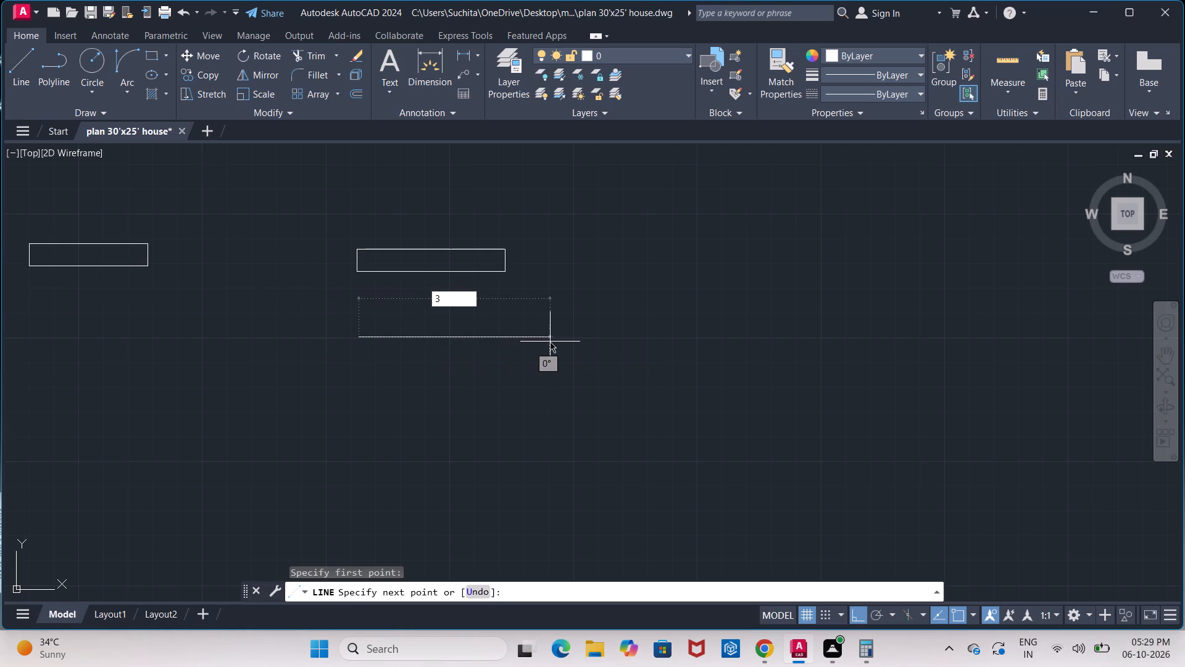
pyautogui.press("'")
pyautogui.press('Return')
pyautogui.press('Escape')
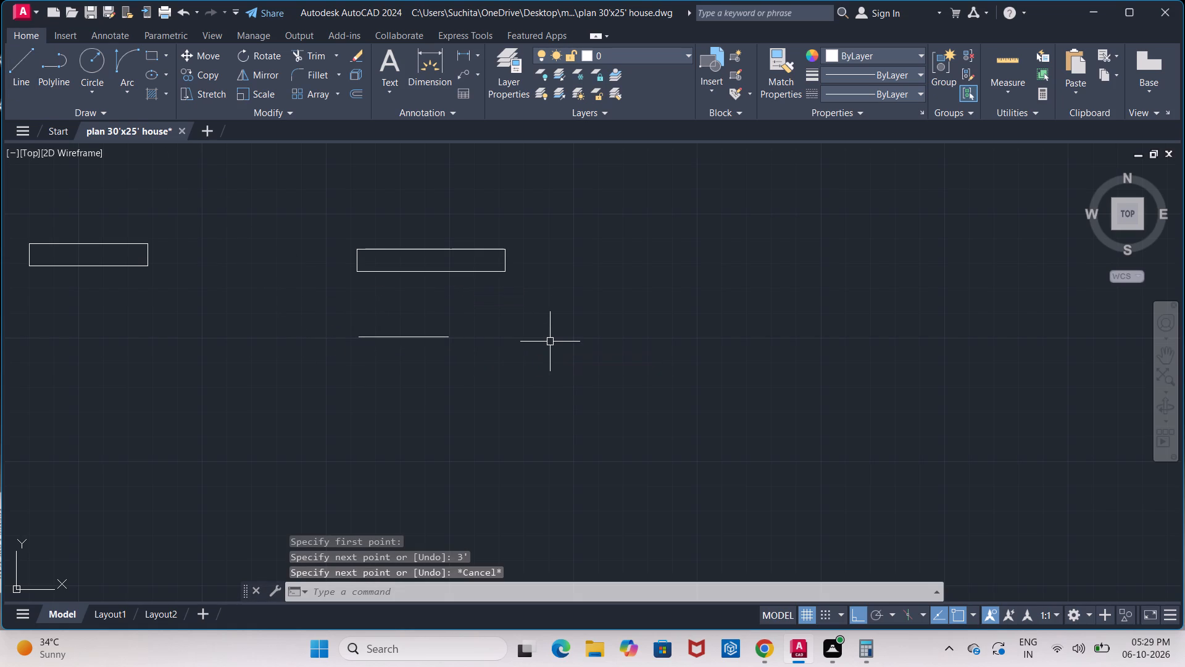
# Offset the 3' line 9" downward.
pyautogui.press('o')
pyautogui.press('Return')
pyautogui.write('9"')
pyautogui.press('Return')
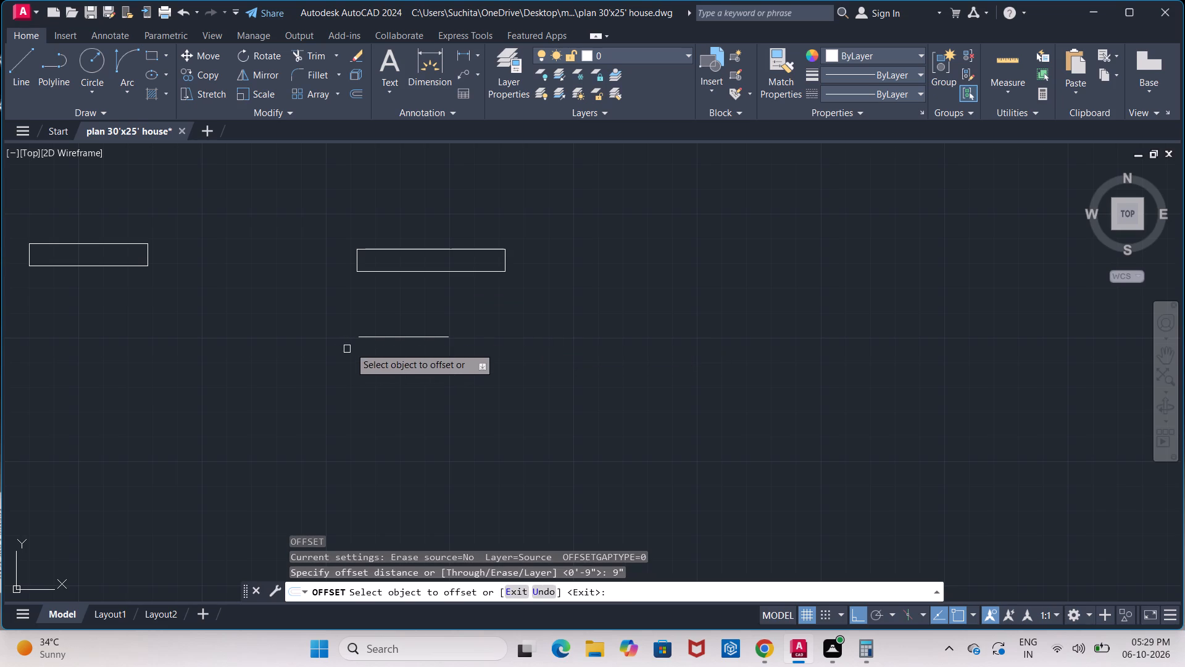
pyautogui.click(381, 337)
pyautogui.click(403, 394)
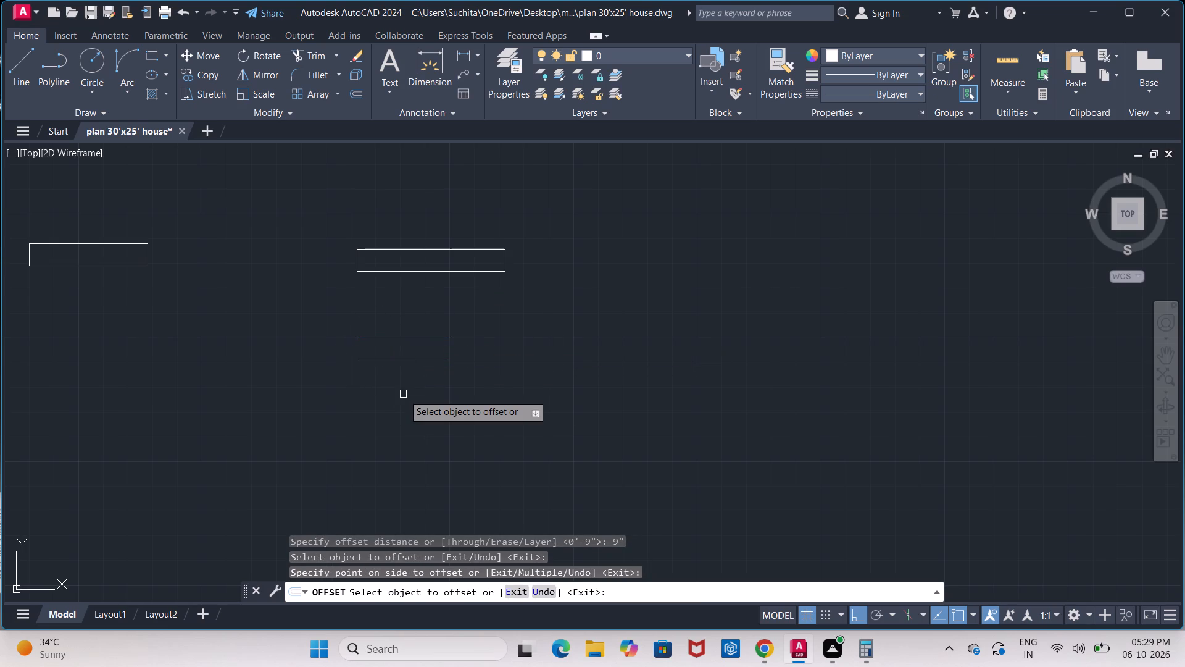
pyautogui.press('Escape')
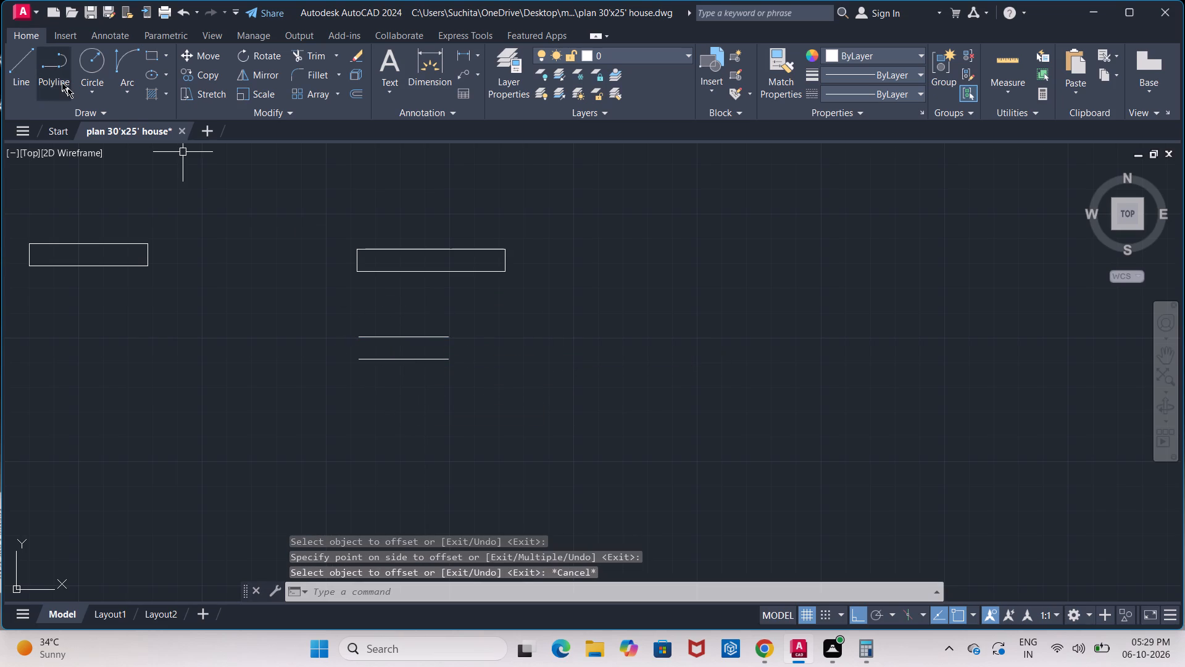
# Close both ends of the 3' parallel lines with vertical lines to form a rectangle.
pyautogui.click(27, 69)
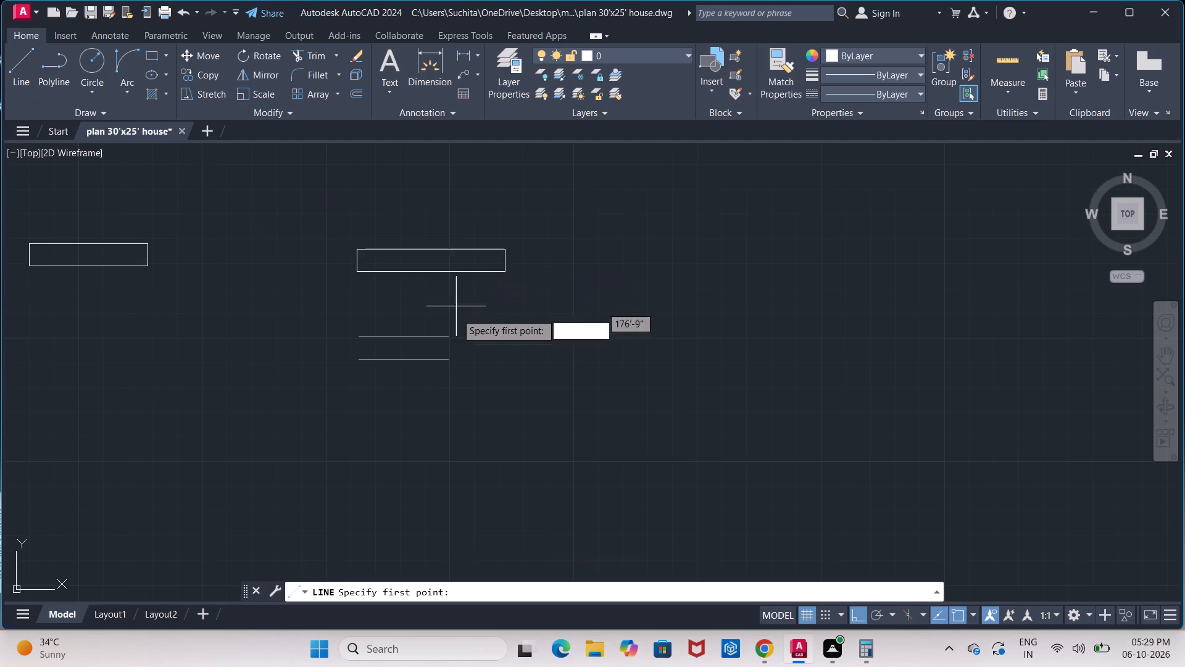
pyautogui.click(447, 335)
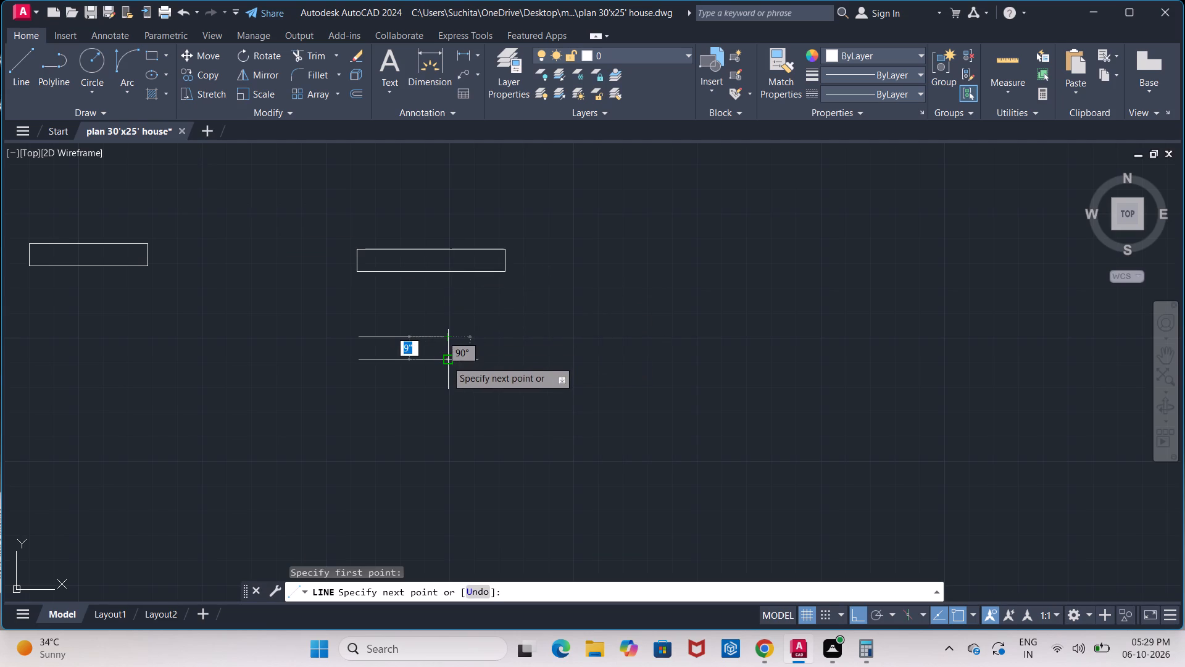
pyautogui.click(446, 361)
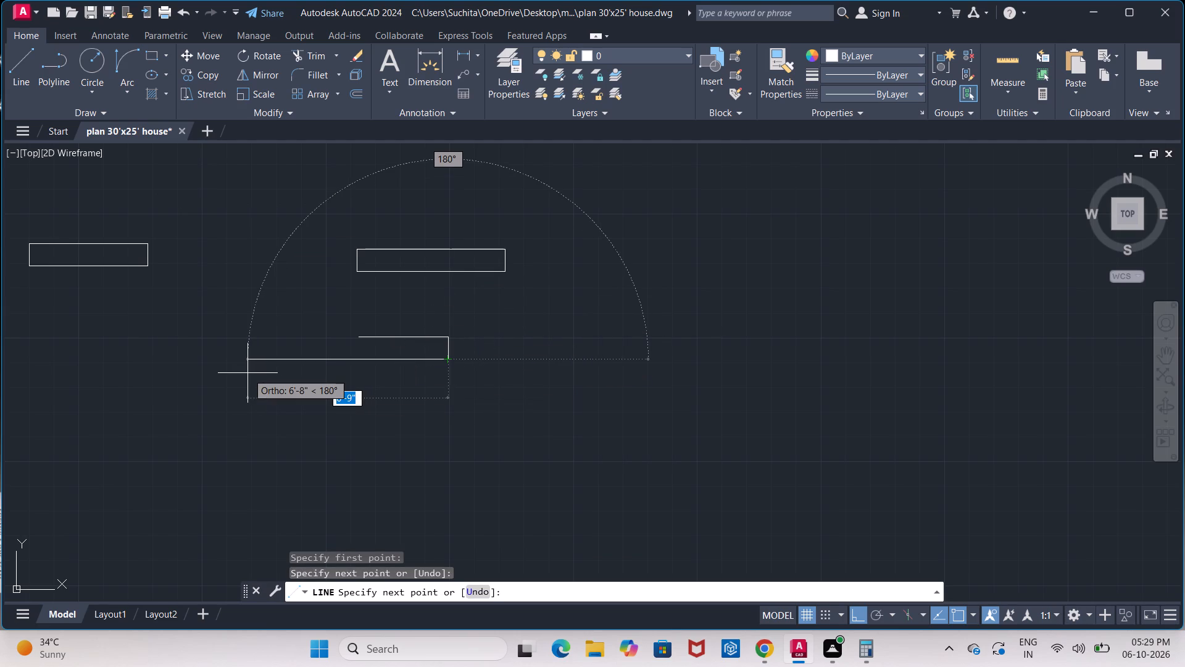
pyautogui.press('Escape')
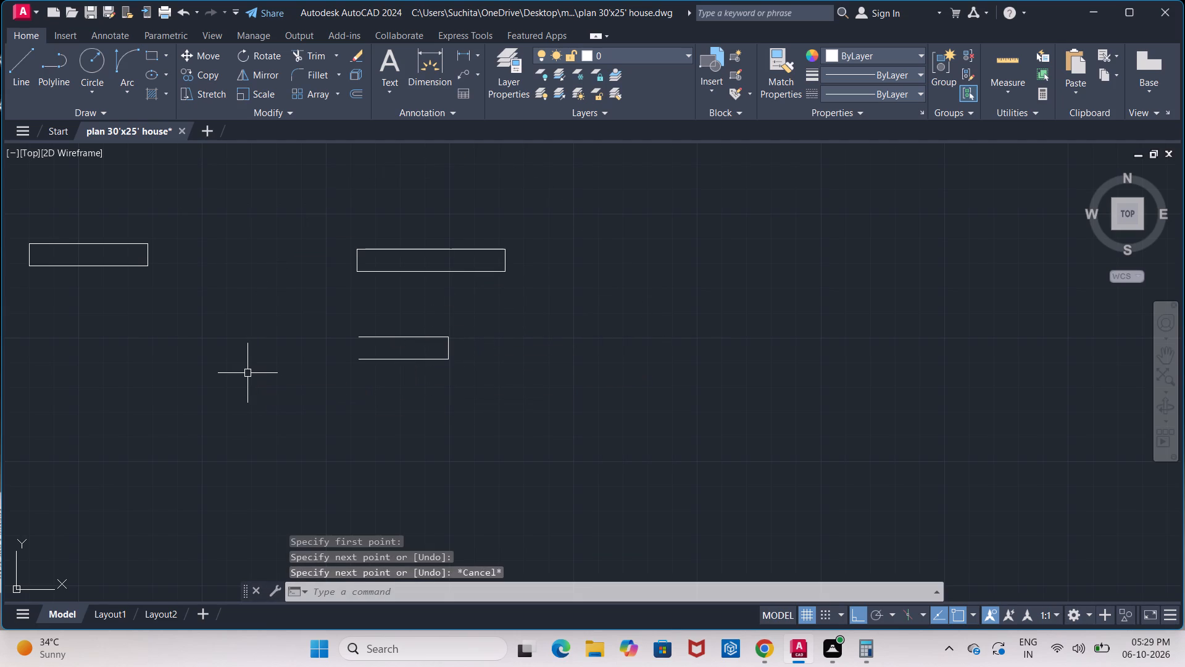
pyautogui.click(27, 73)
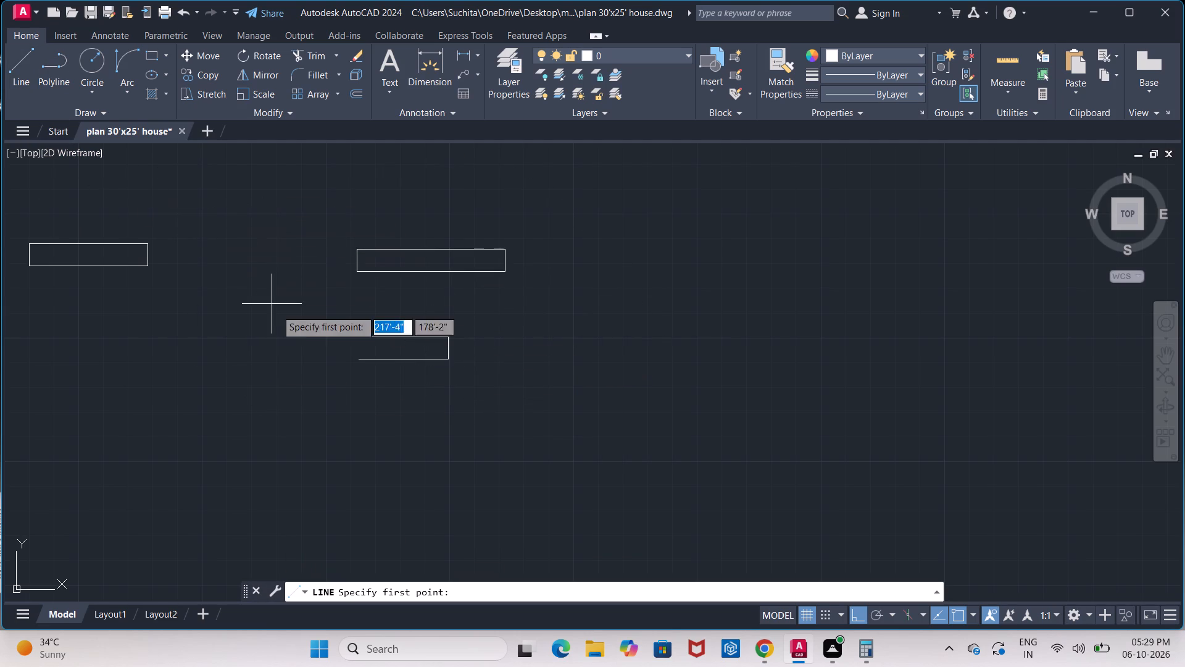
pyautogui.click(355, 336)
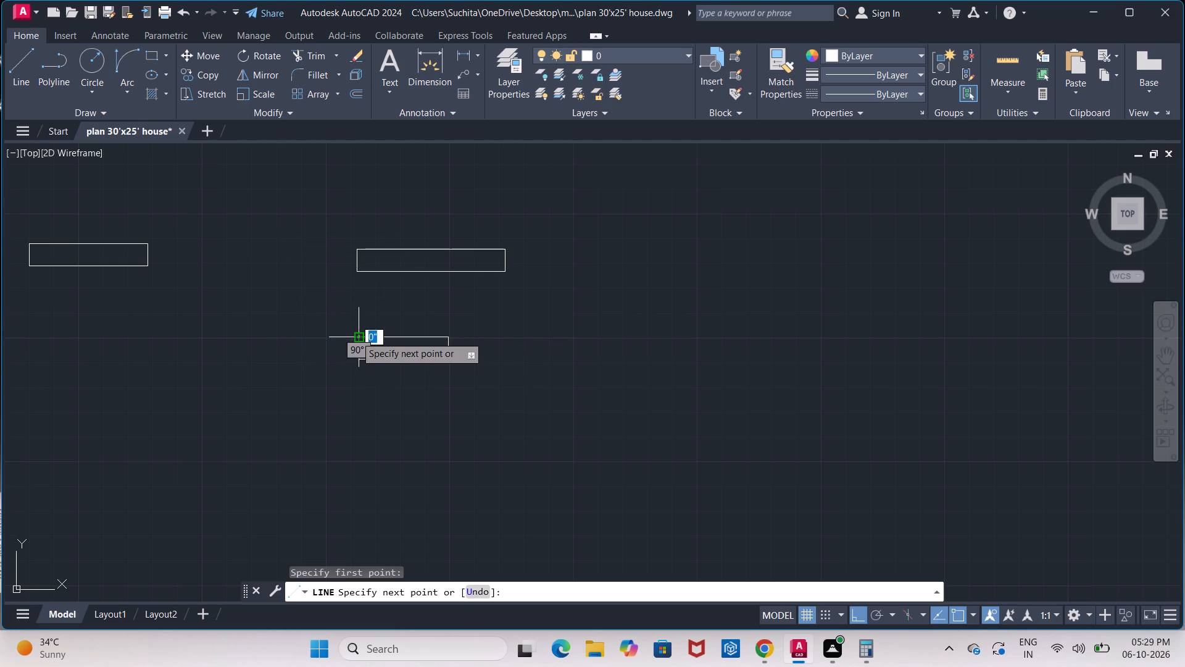
pyautogui.click(359, 356)
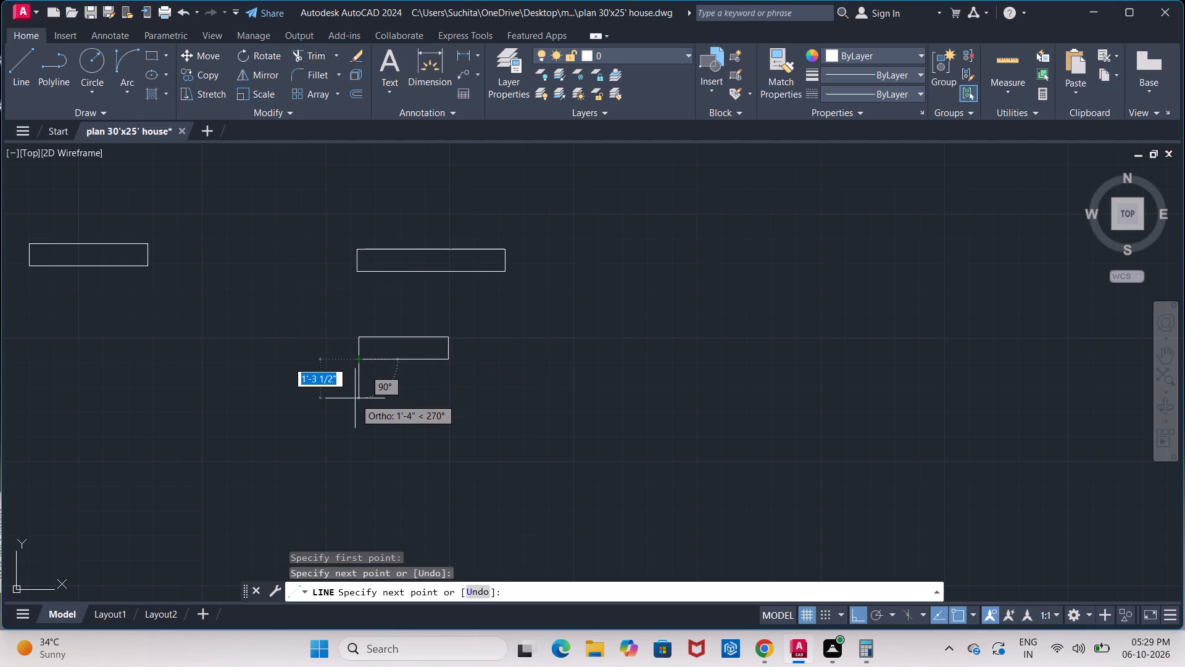
pyautogui.press('Escape')
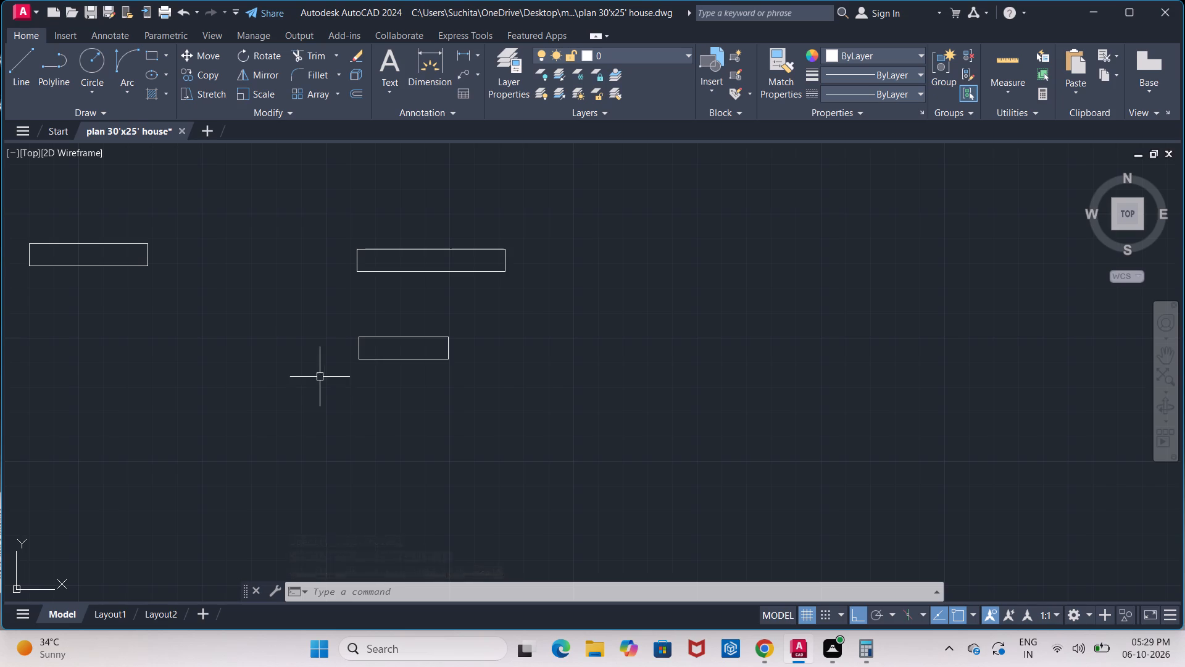
# Draw a 2' horizontal line in the empty space to the right of the 3' rectangle.
pyautogui.click(21, 74)
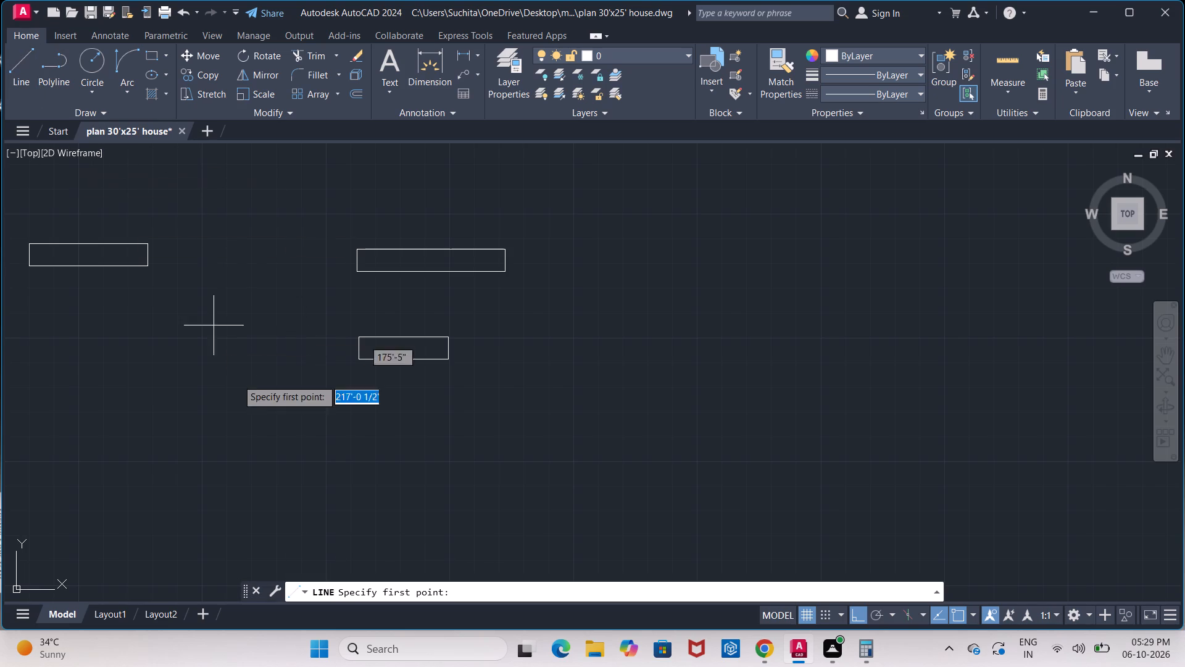
pyautogui.moveTo(239, 396); pyautogui.dragTo(161, 326, button='middle')
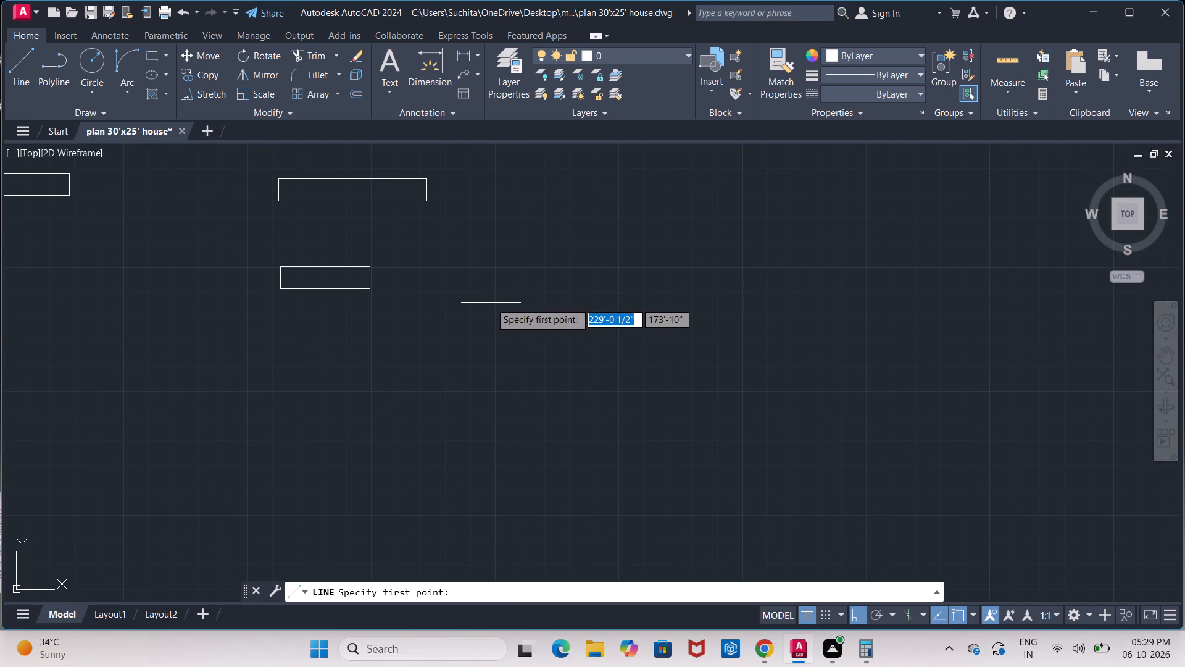
pyautogui.click(489, 301)
pyautogui.write("2'")
pyautogui.press('Return')
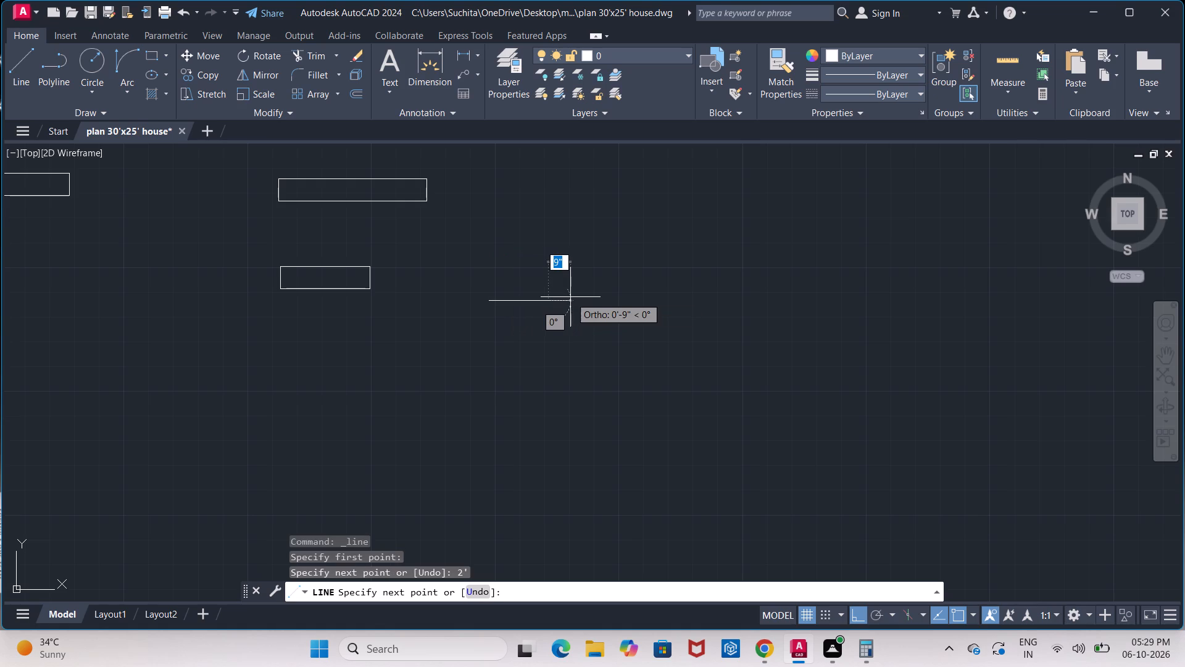
pyautogui.press('Escape')
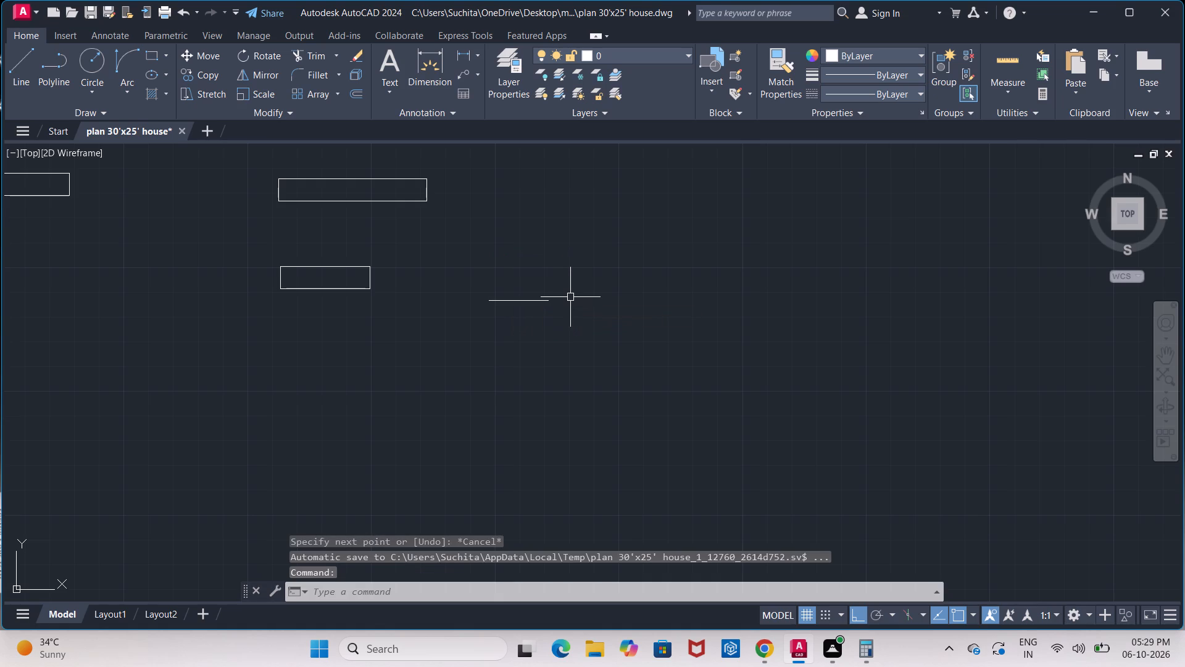
# Offset the 2' line 9" downward.
pyautogui.press('o')
pyautogui.press('Return')
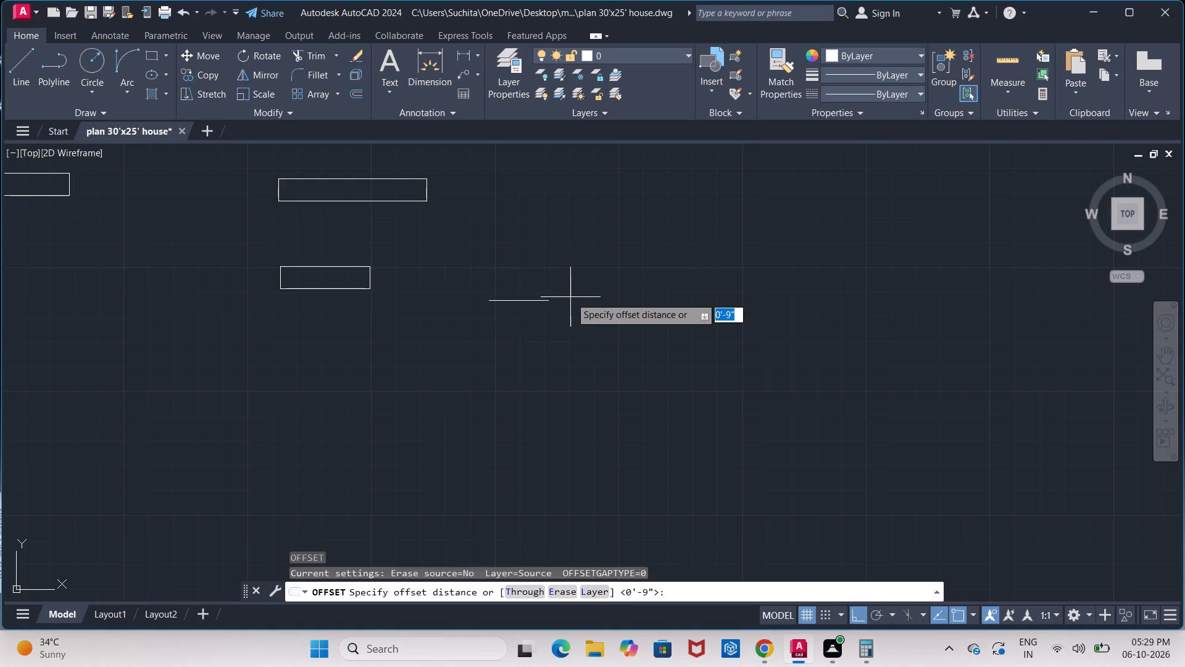
pyautogui.press('9')
pyautogui.hotkey('shift', '"')
pyautogui.press('Return')
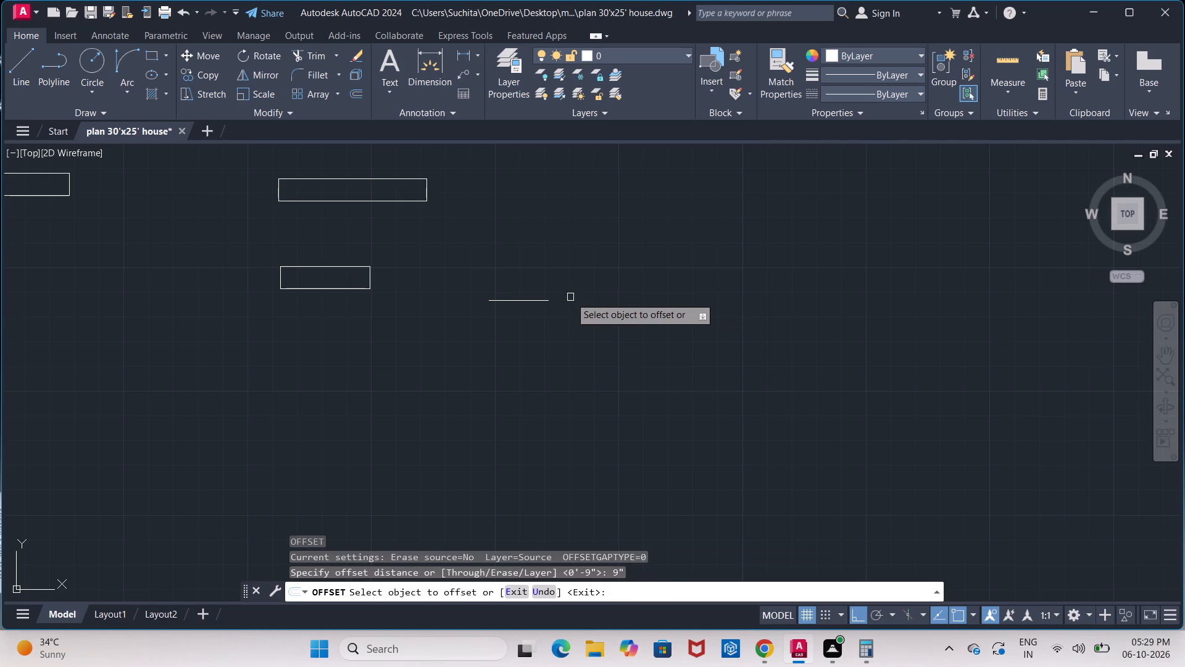
pyautogui.click(534, 300)
pyautogui.click(548, 339)
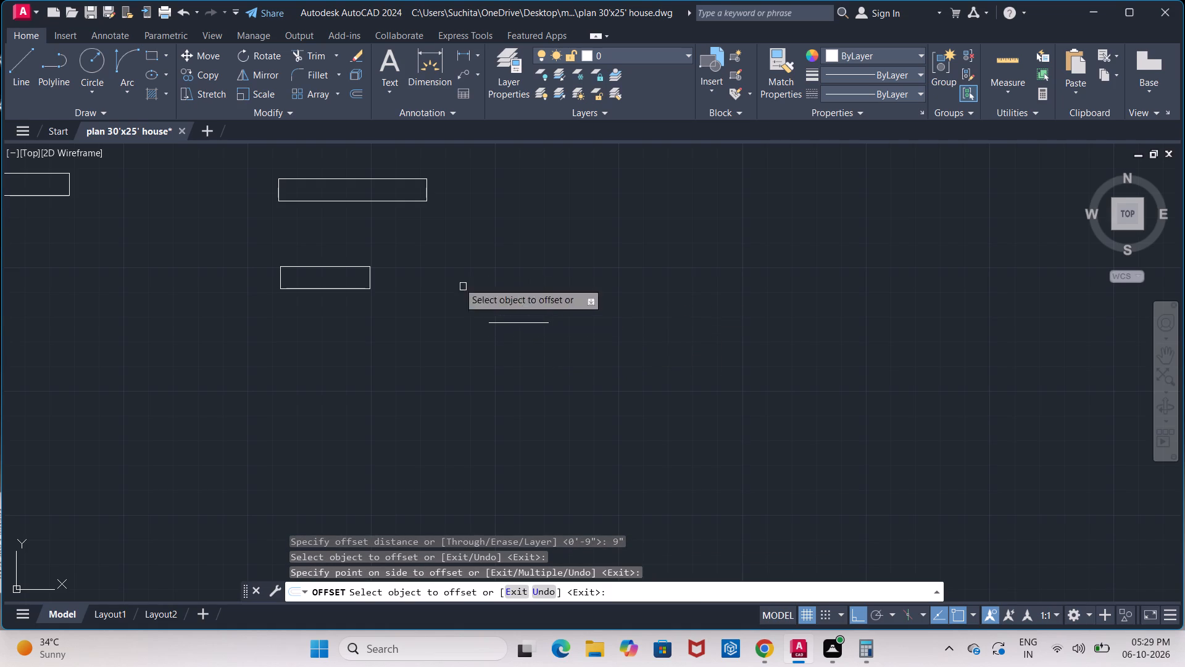
# Close both ends of the 2' parallel lines with vertical lines to form a rectangle.
pyautogui.click(12, 72)
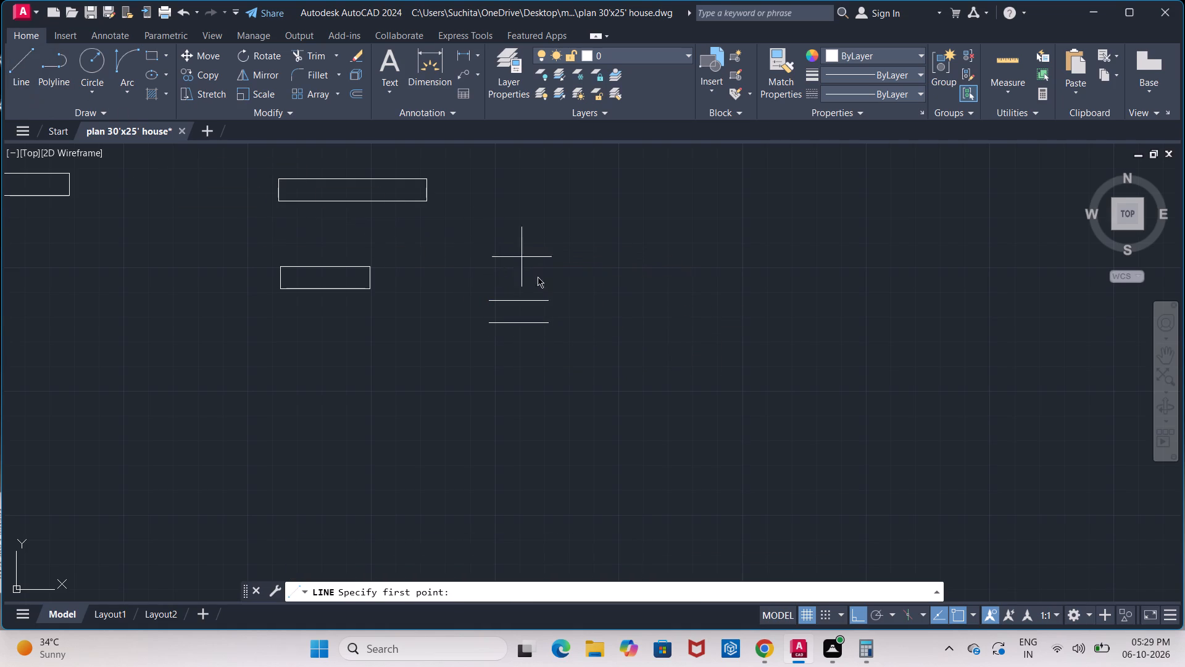
pyautogui.click(552, 301)
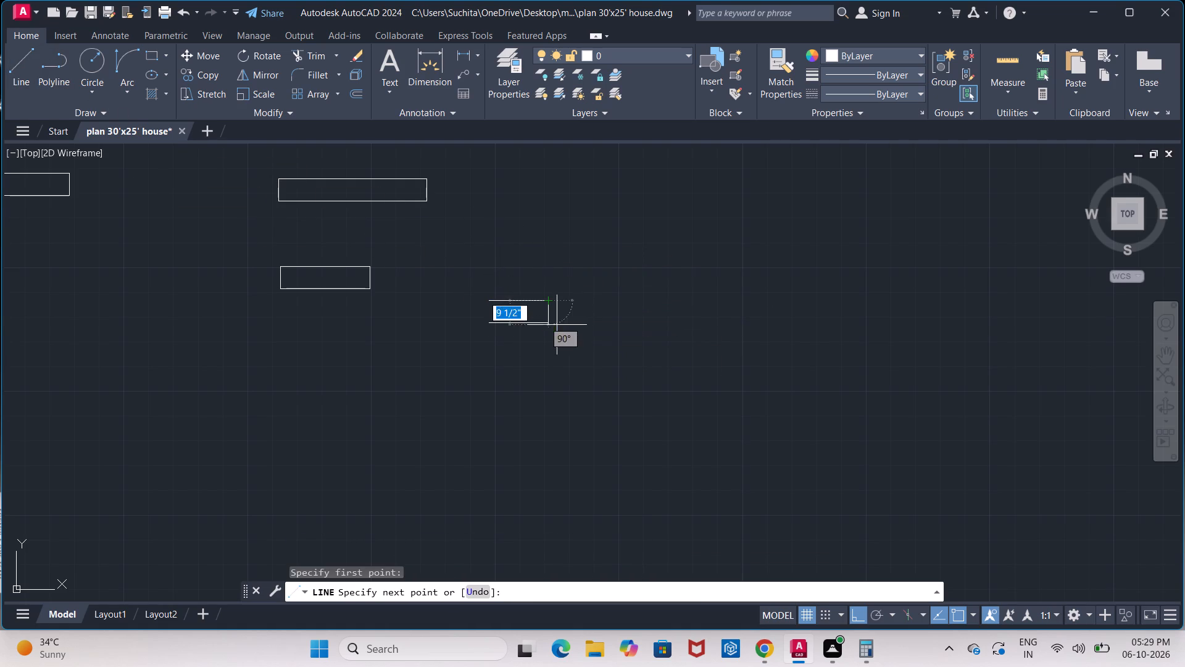
pyautogui.click(552, 324)
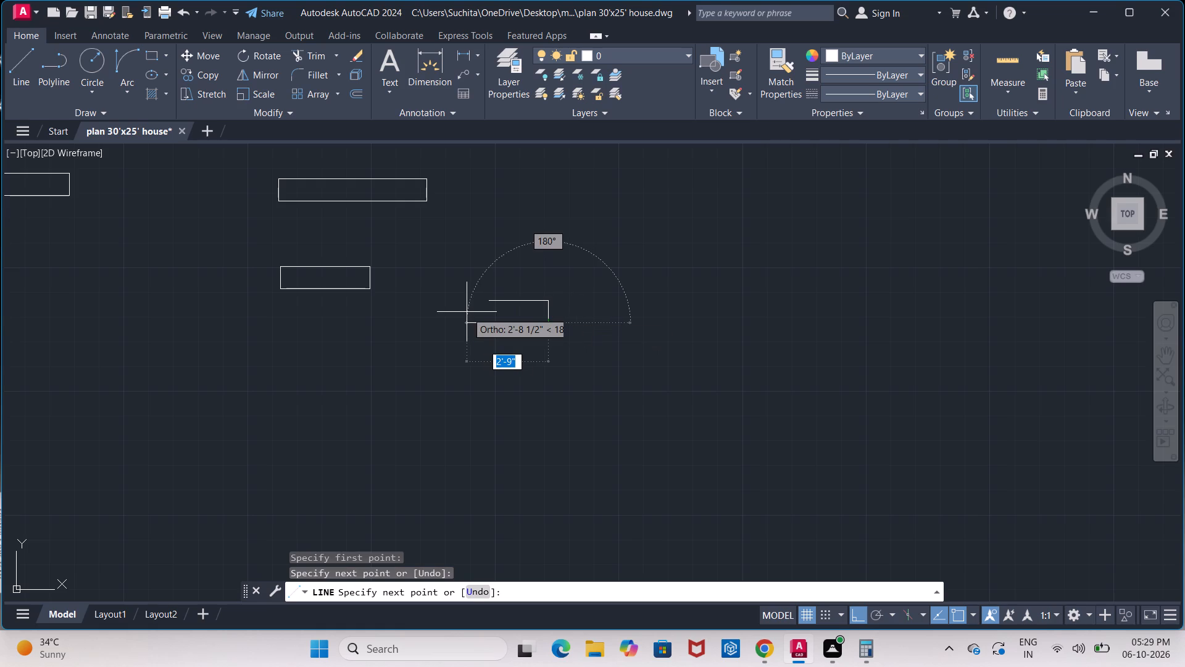
pyautogui.press('Escape')
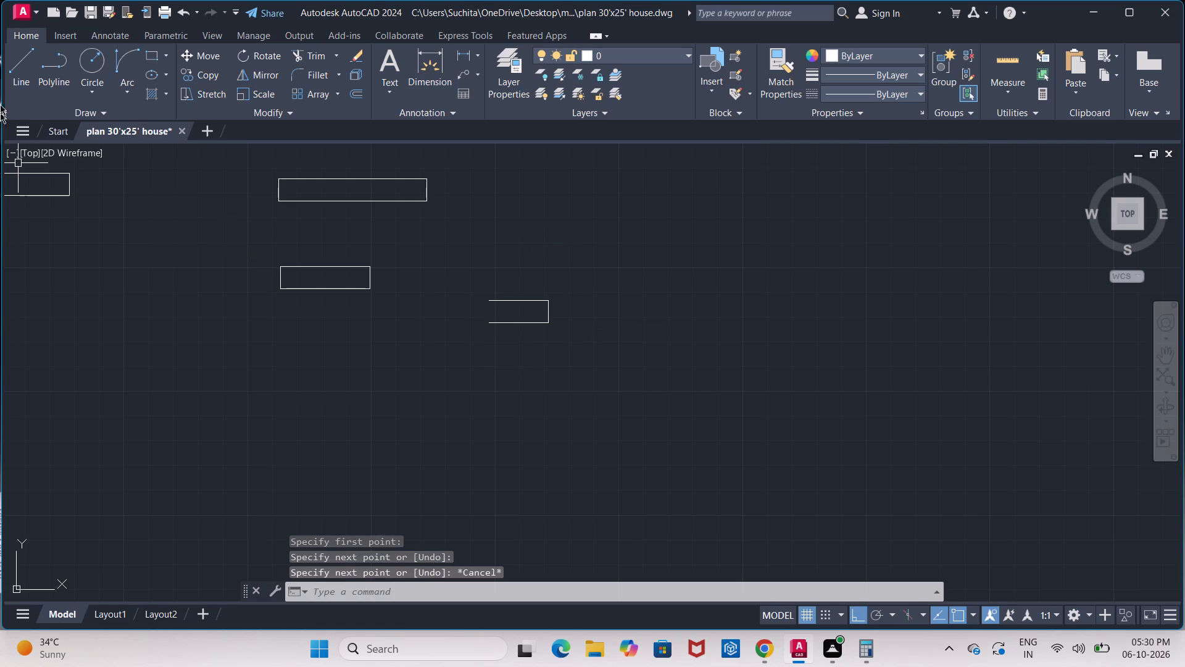
pyautogui.click(21, 76)
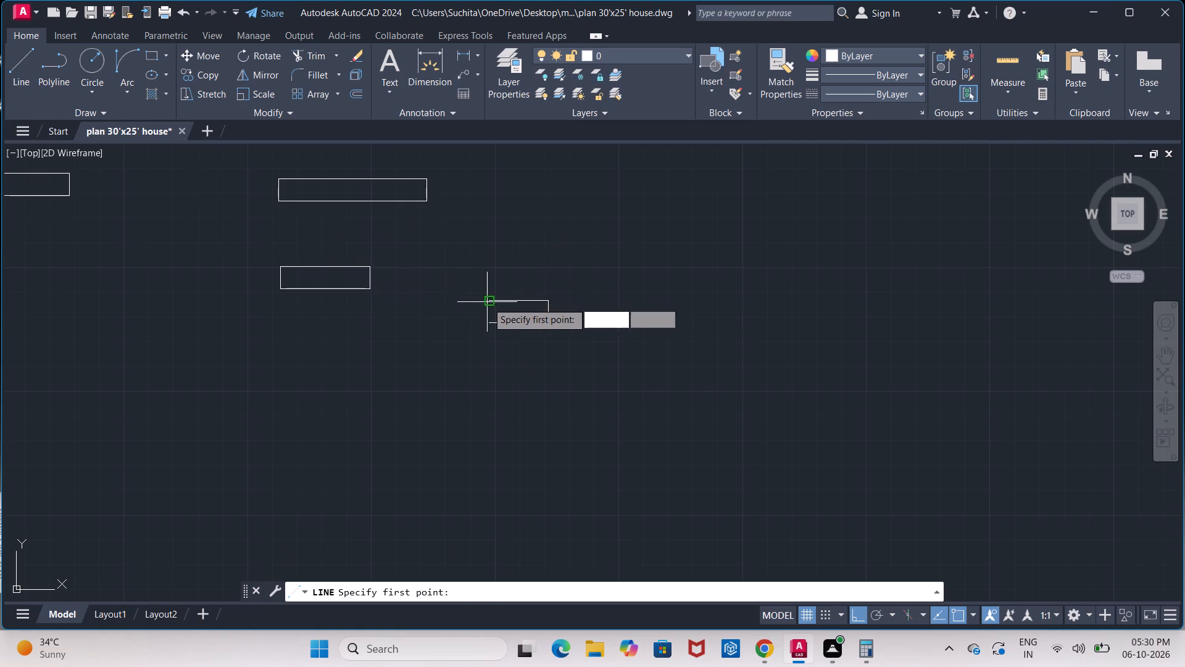
pyautogui.click(487, 303)
pyautogui.click(492, 322)
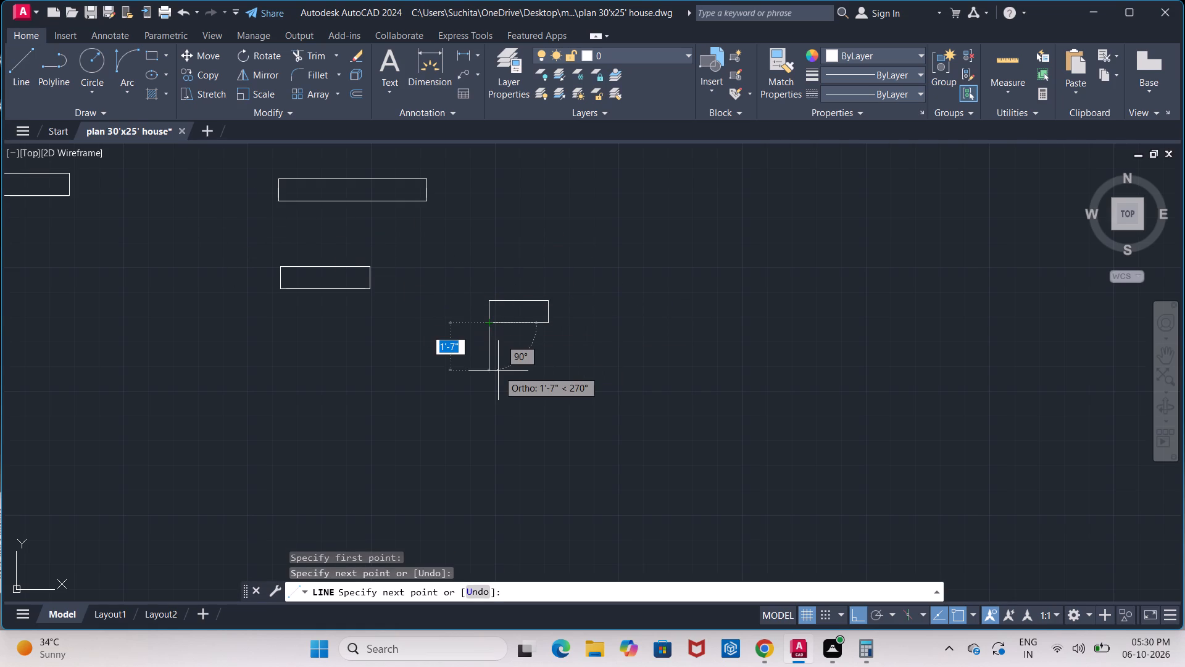
pyautogui.press('Escape')
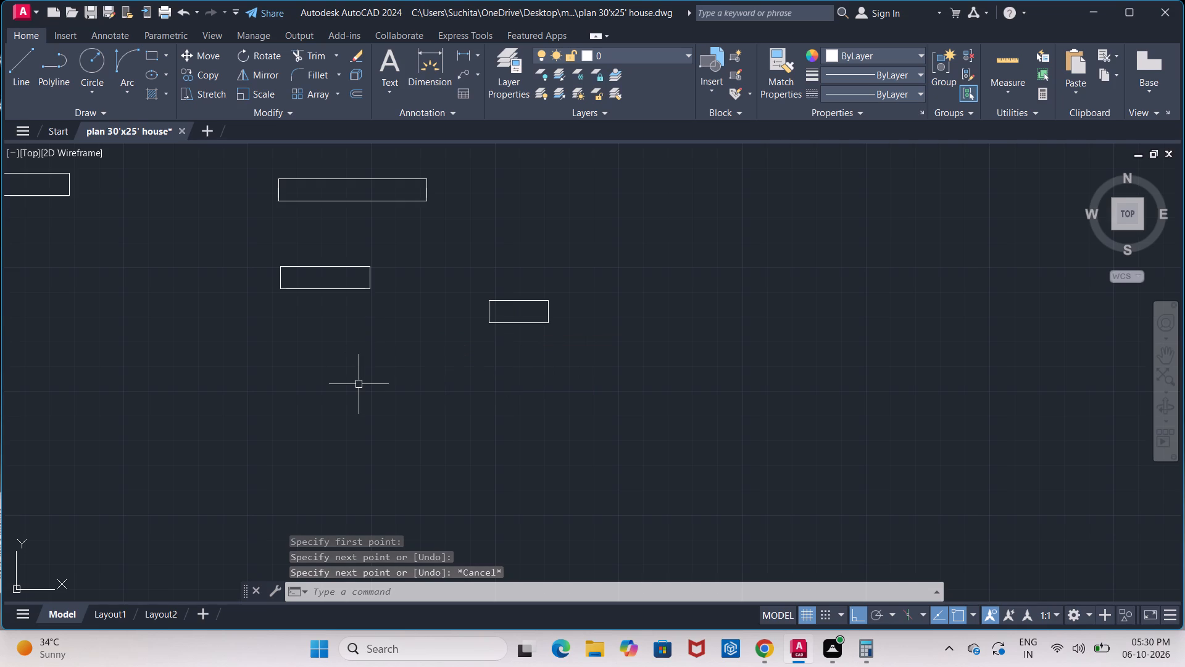
# Offset the upper and lower edges of the 4' rectangle 3.5" inward.
pyautogui.moveTo(359, 384); pyautogui.dragTo(567, 447, button='middle')
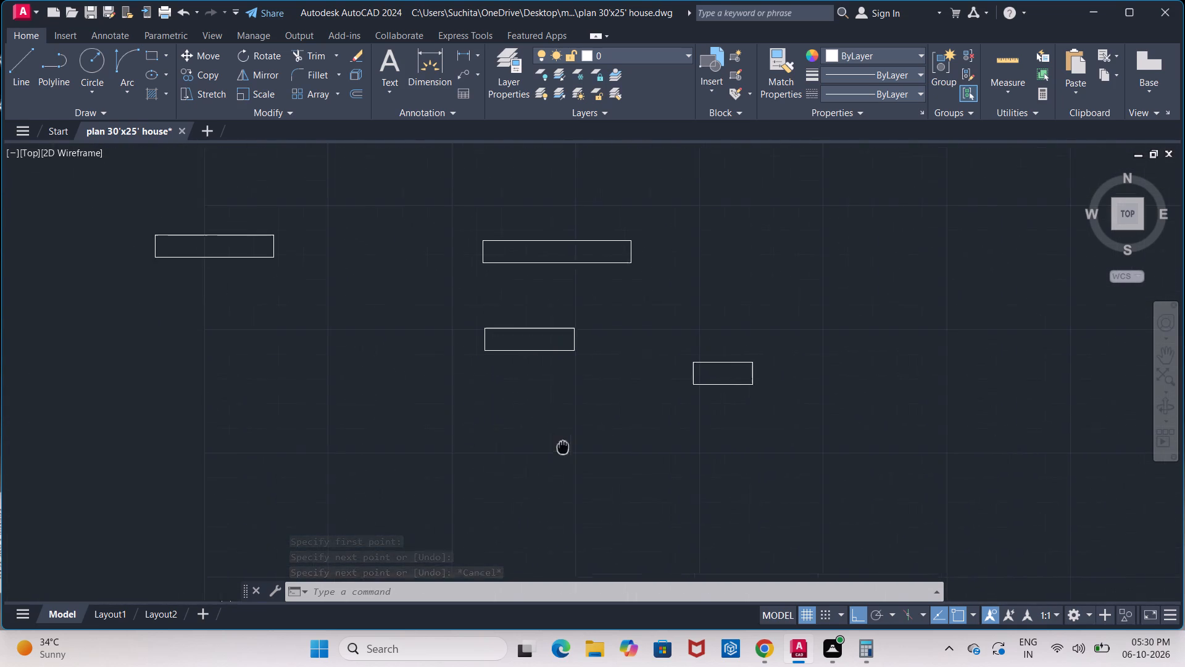
pyautogui.scroll(1, 208, 258)
pyautogui.moveTo(208, 258); pyautogui.dragTo(323, 342, button='middle')
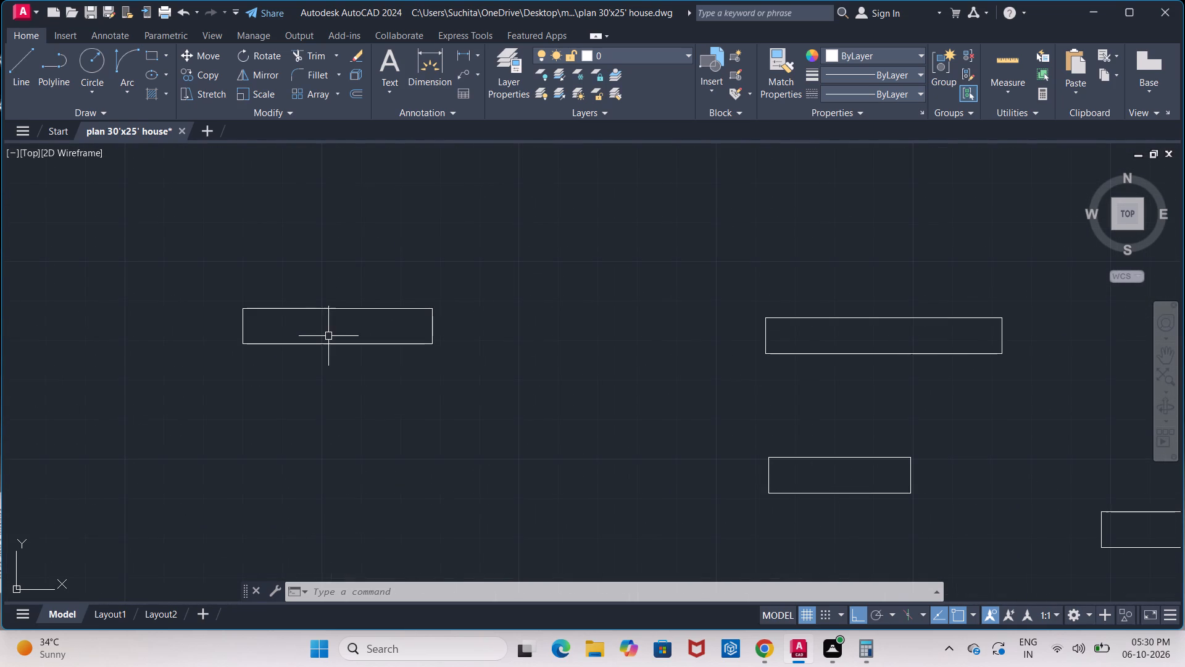
pyautogui.scroll(2, 328, 336)
pyautogui.press('o')
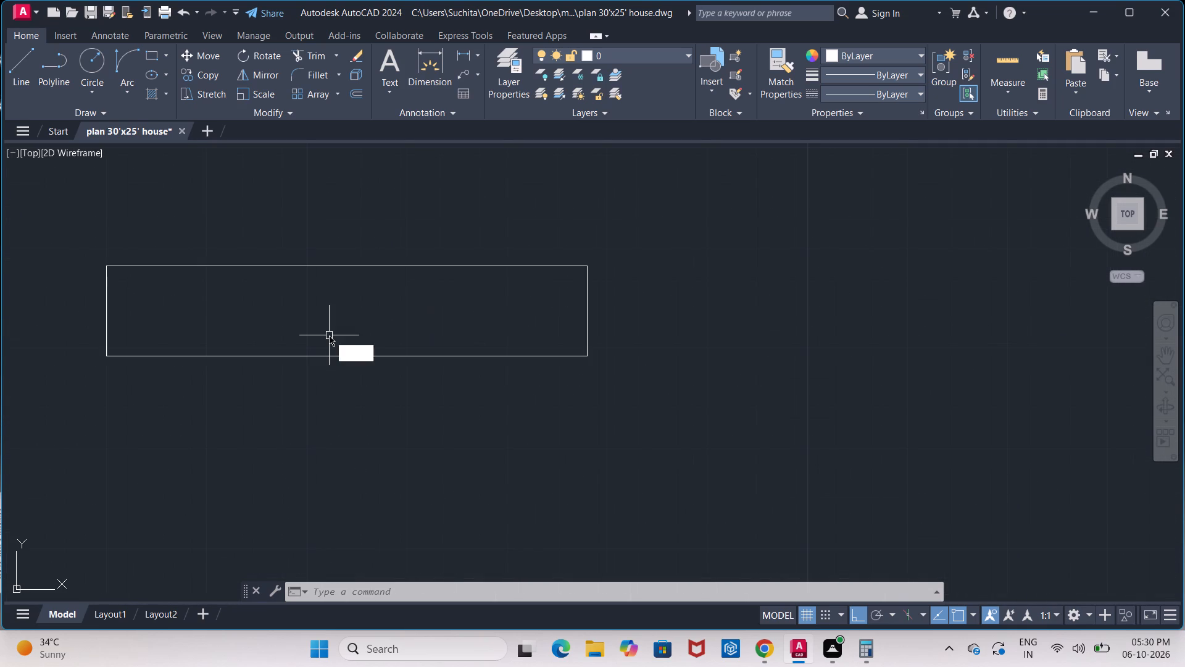
pyautogui.press('Return')
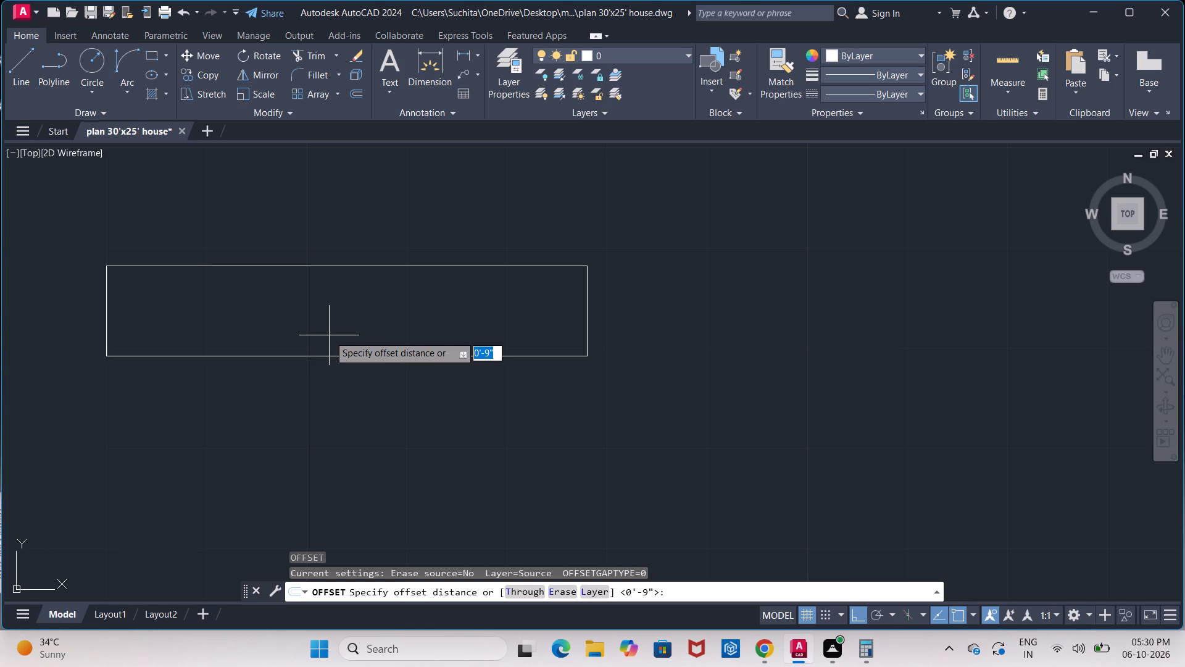
pyautogui.write('3.5')
pyautogui.hotkey('shift', '"')
pyautogui.press('Return')
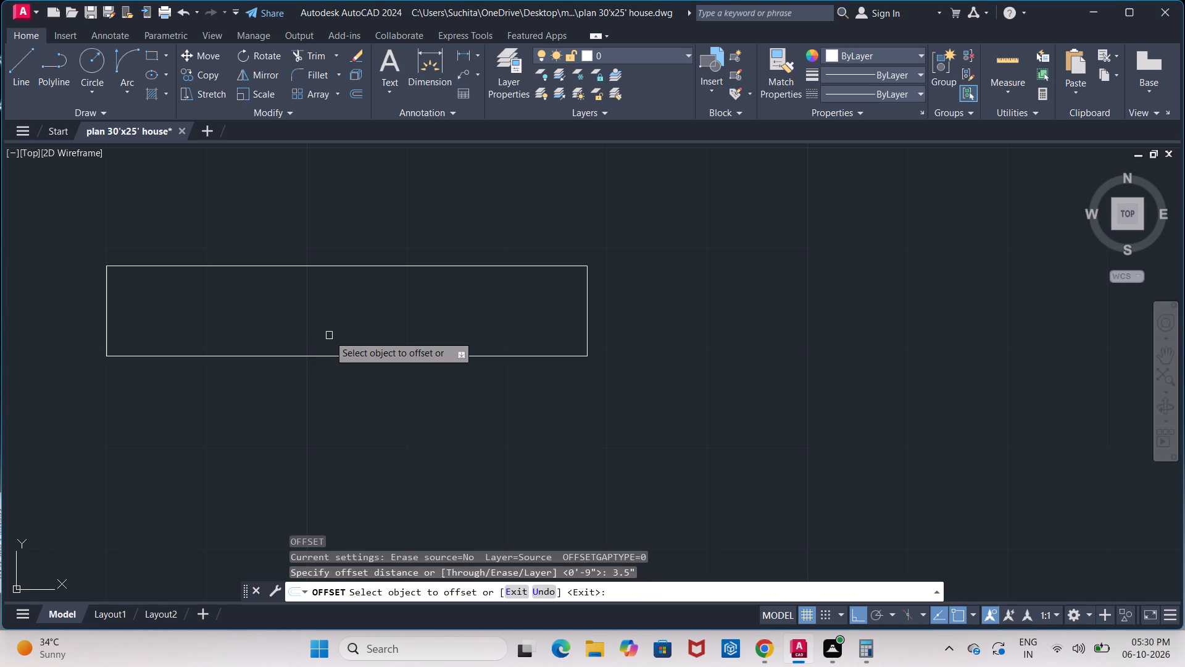
pyautogui.click(355, 267)
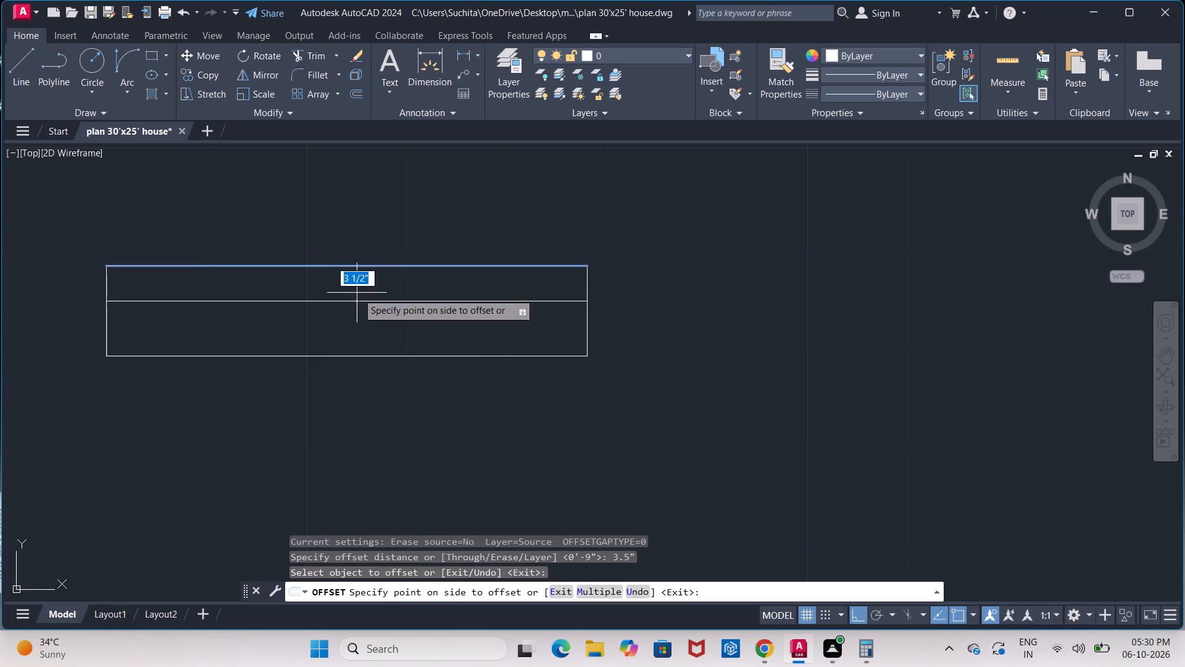
pyautogui.click(357, 293)
pyautogui.click(367, 358)
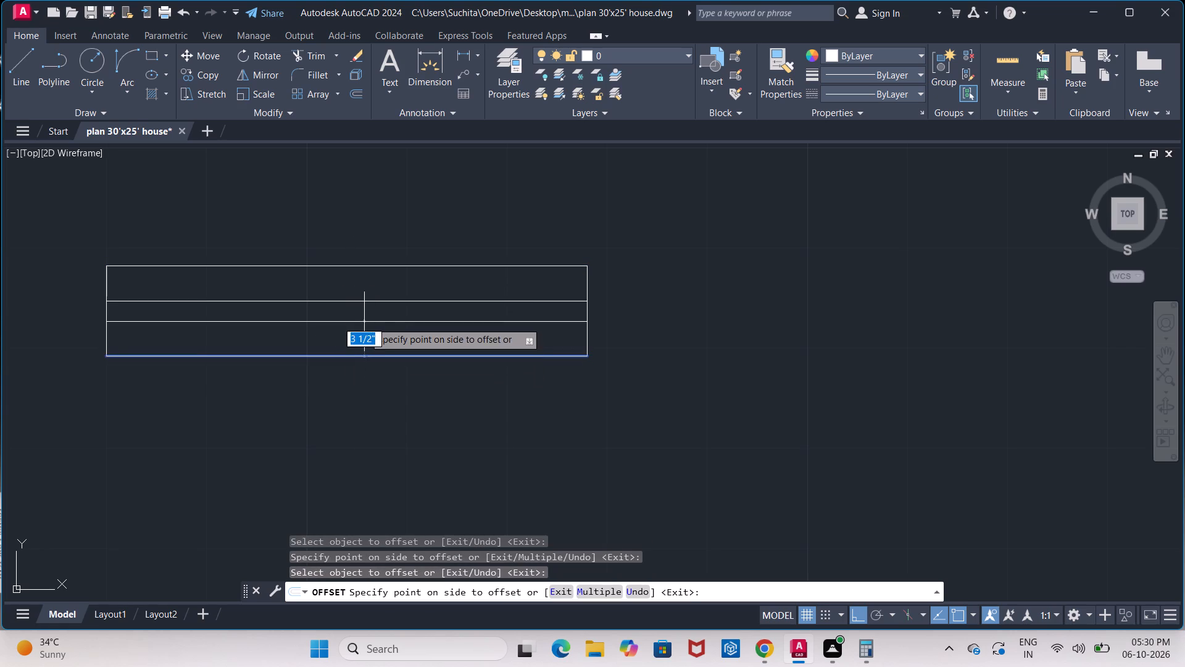
pyautogui.click(364, 321)
# Offset the lower and upper edges of the 5' rectangle 3.5" inward.
pyautogui.moveTo(383, 342); pyautogui.dragTo(264, 337, button='middle')
pyautogui.scroll(-1, 378, 341)
pyautogui.scroll(-1, 681, 380)
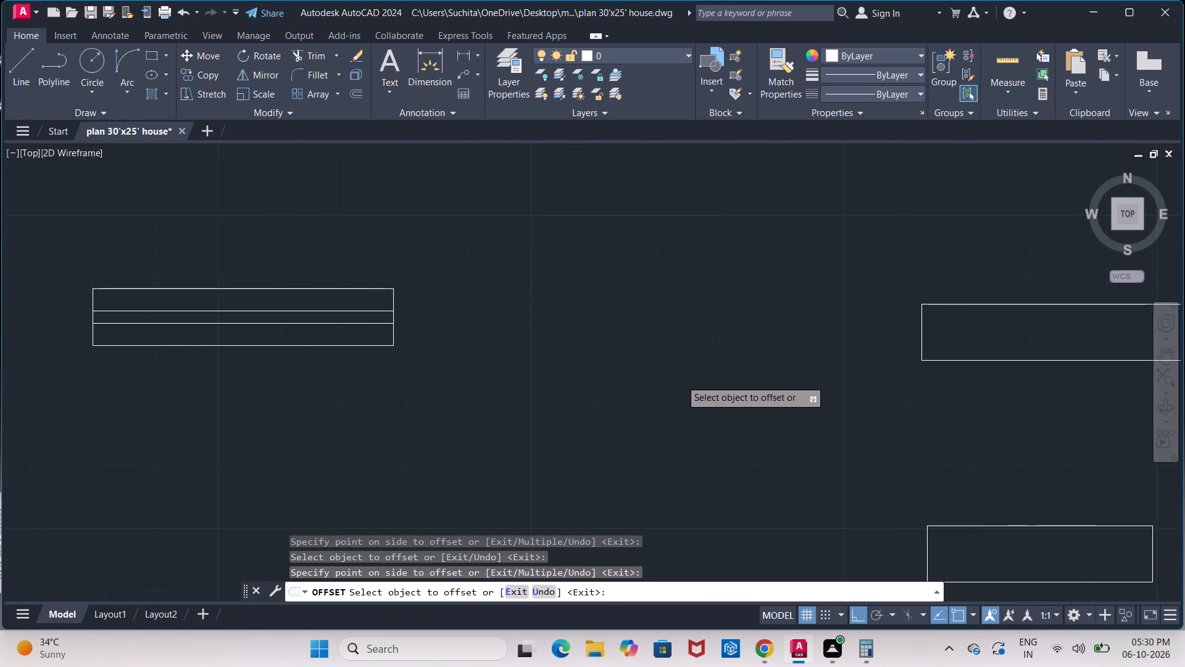
pyautogui.moveTo(655, 385); pyautogui.dragTo(422, 392, button='middle')
pyautogui.click(665, 374)
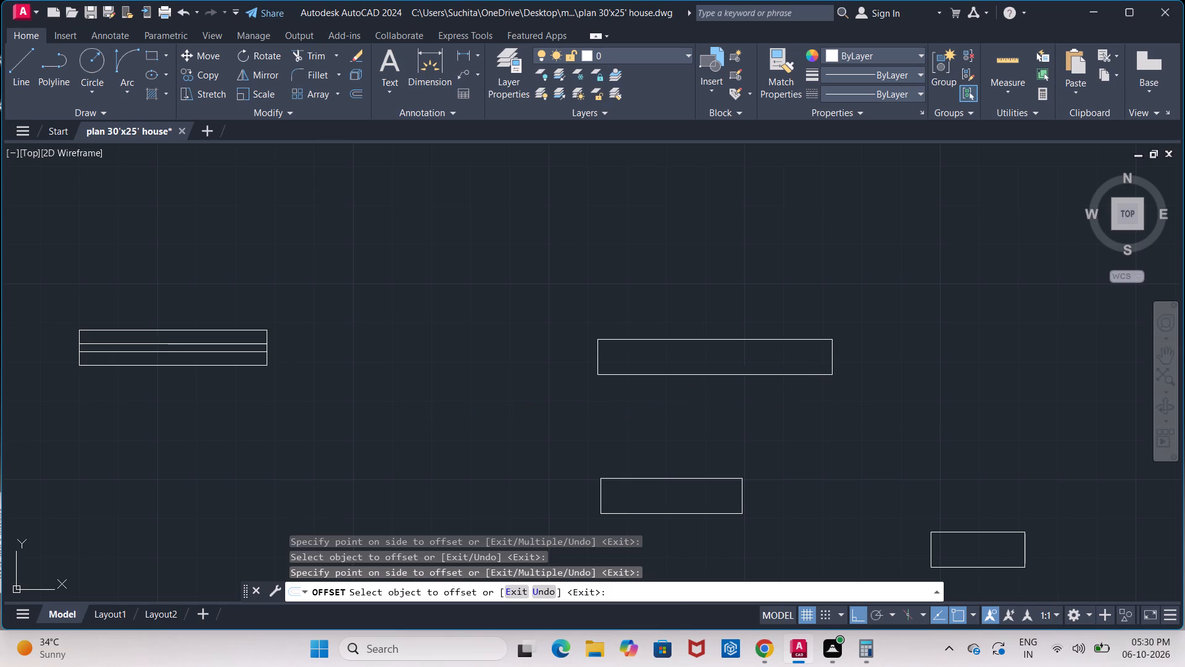
pyautogui.click(662, 361)
pyautogui.click(665, 342)
pyautogui.click(669, 353)
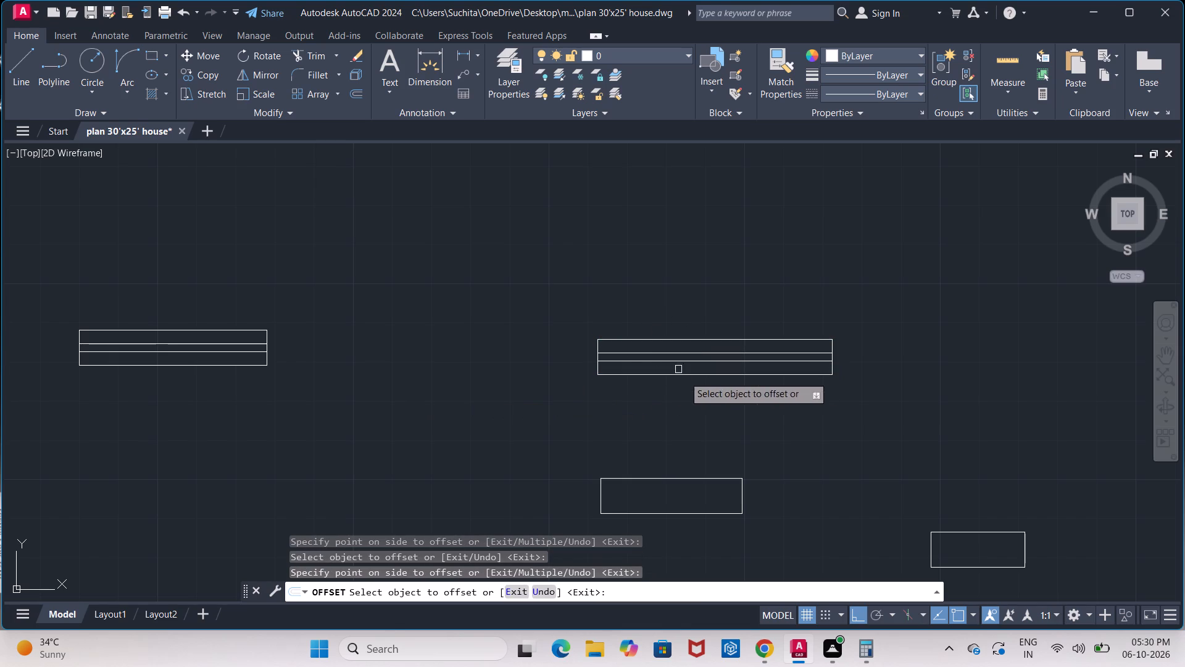
# Offset the lower and upper edges of the 3' rectangle 3.5" inward.
pyautogui.click(699, 516)
pyautogui.click(690, 493)
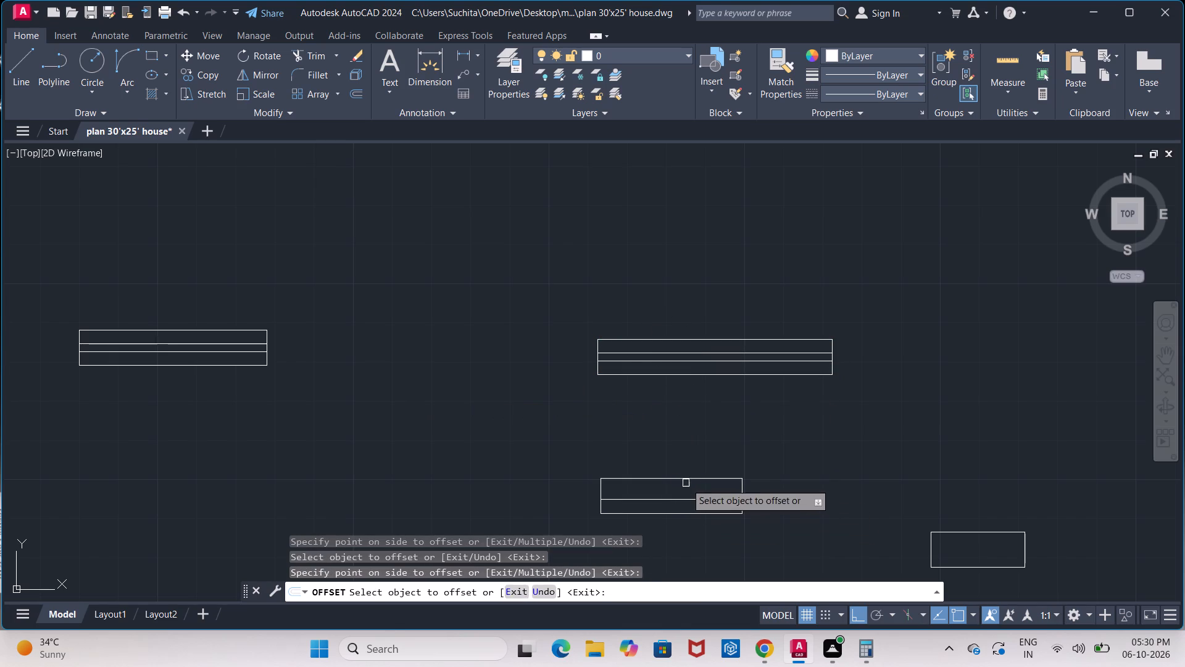
pyautogui.click(685, 482)
pyautogui.click(686, 490)
# Offset the lower and upper edges of the 2' rectangle 3.5" inward and end the offsetting.
pyautogui.moveTo(820, 500); pyautogui.dragTo(647, 388, button='middle')
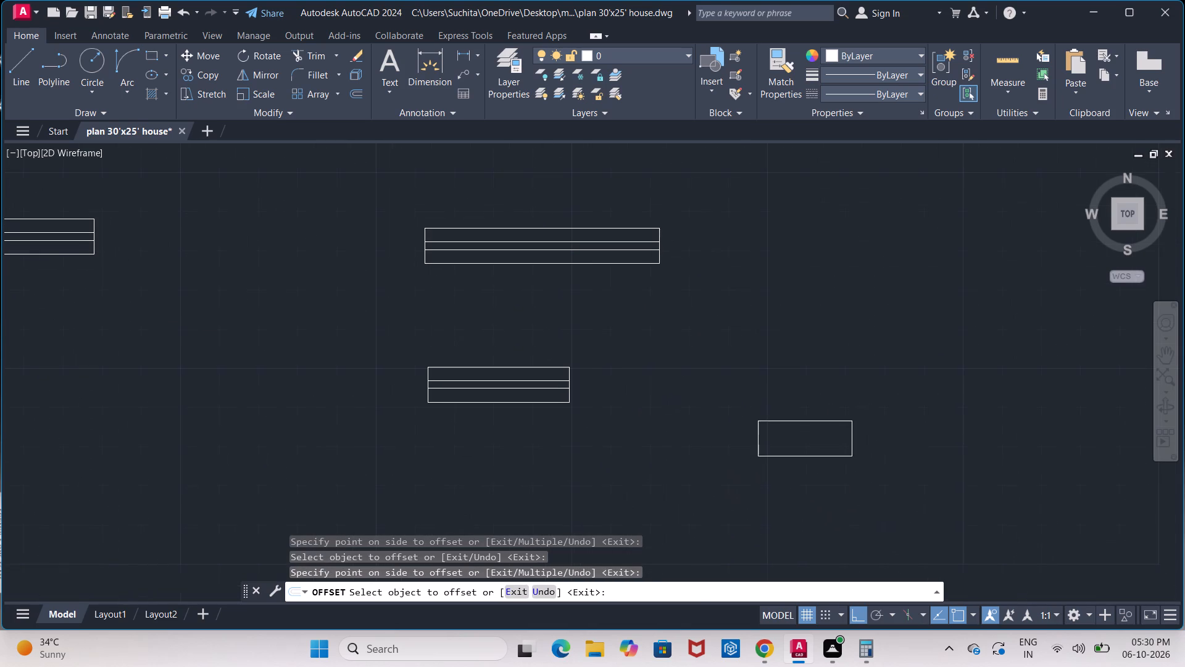
pyautogui.click(799, 458)
pyautogui.click(793, 438)
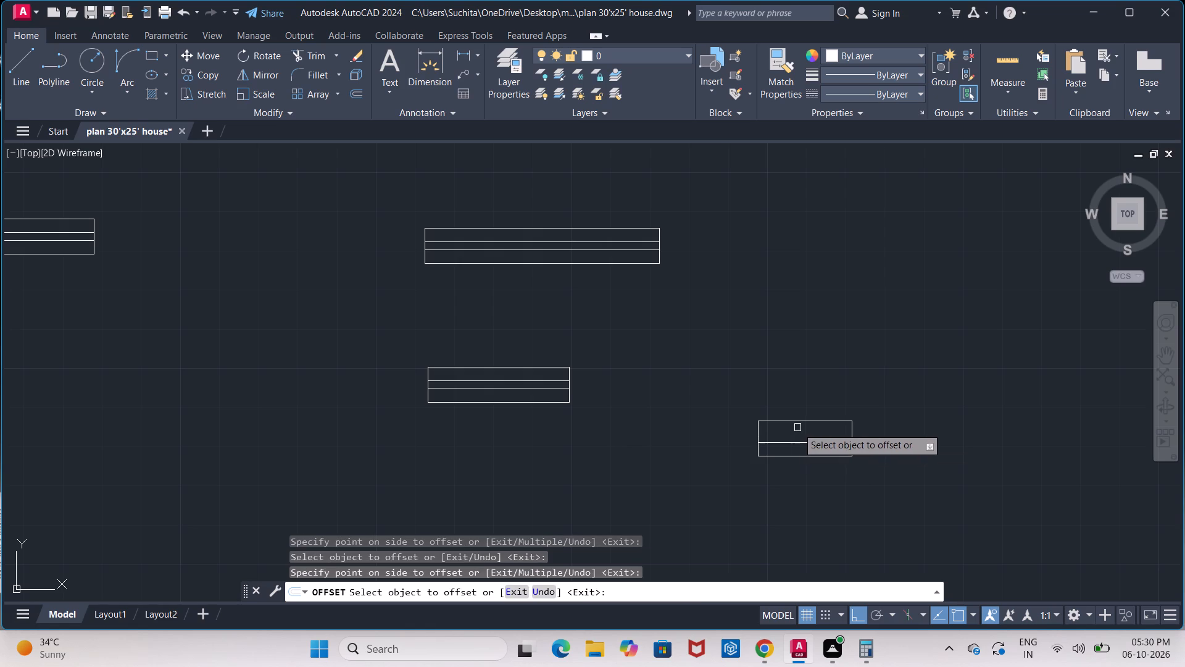
pyautogui.click(798, 423)
pyautogui.click(800, 433)
pyautogui.moveTo(521, 459); pyautogui.dragTo(697, 487, button='middle')
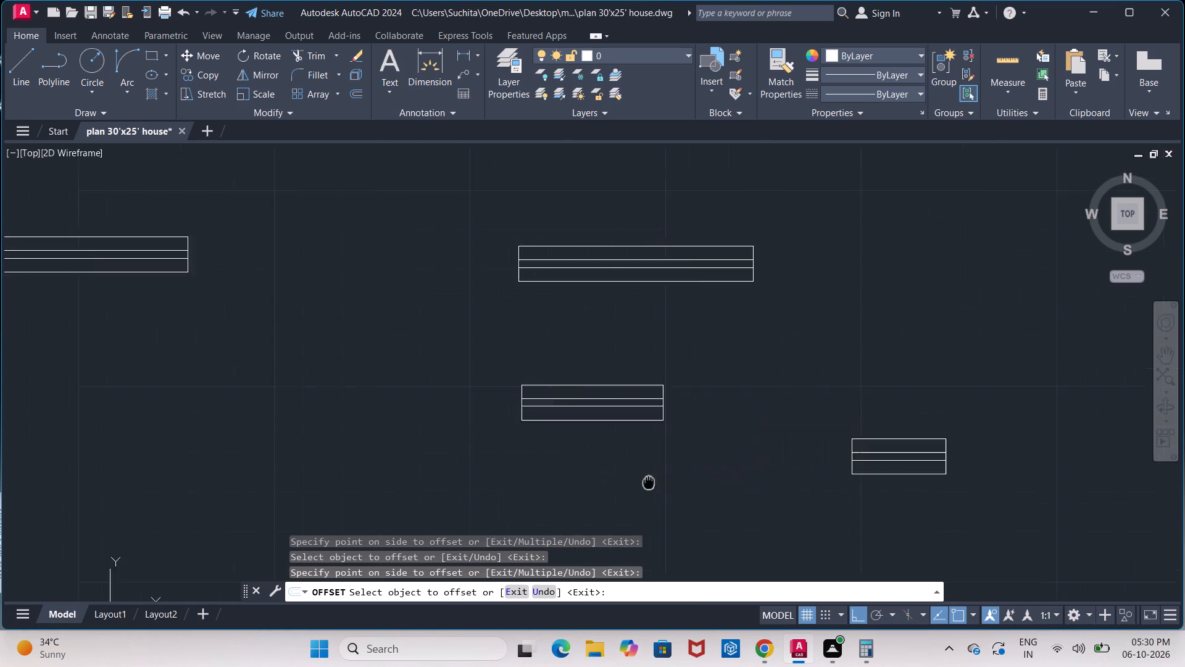
pyautogui.moveTo(697, 487); pyautogui.dragTo(832, 501, button='middle')
pyautogui.press('Escape')
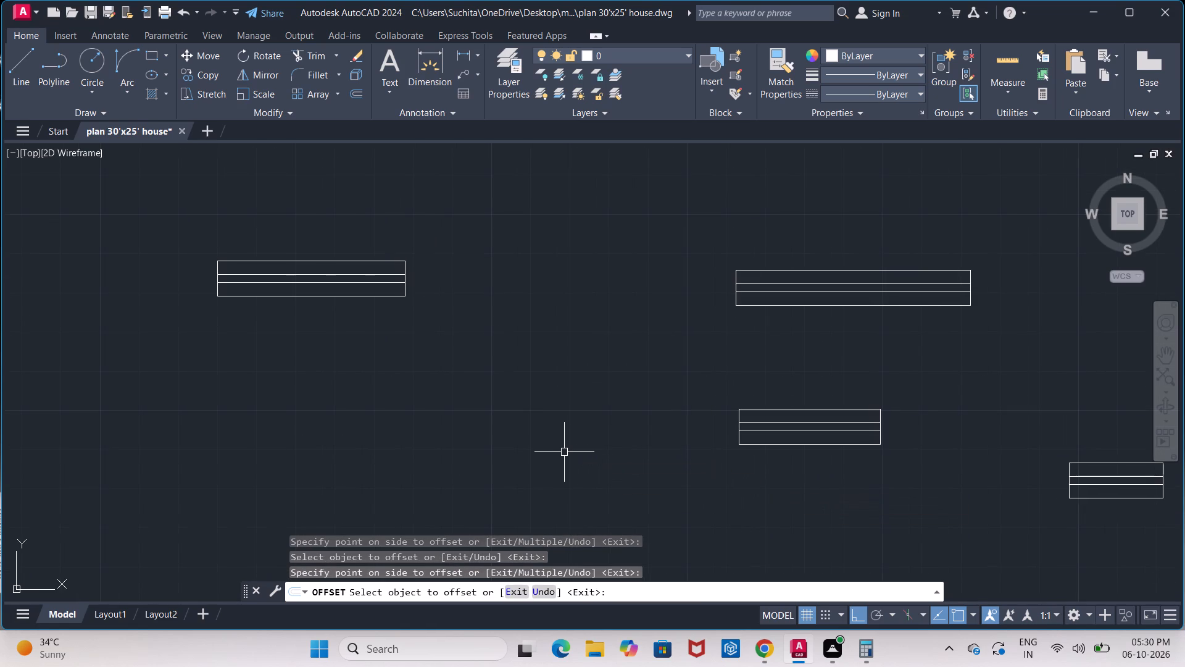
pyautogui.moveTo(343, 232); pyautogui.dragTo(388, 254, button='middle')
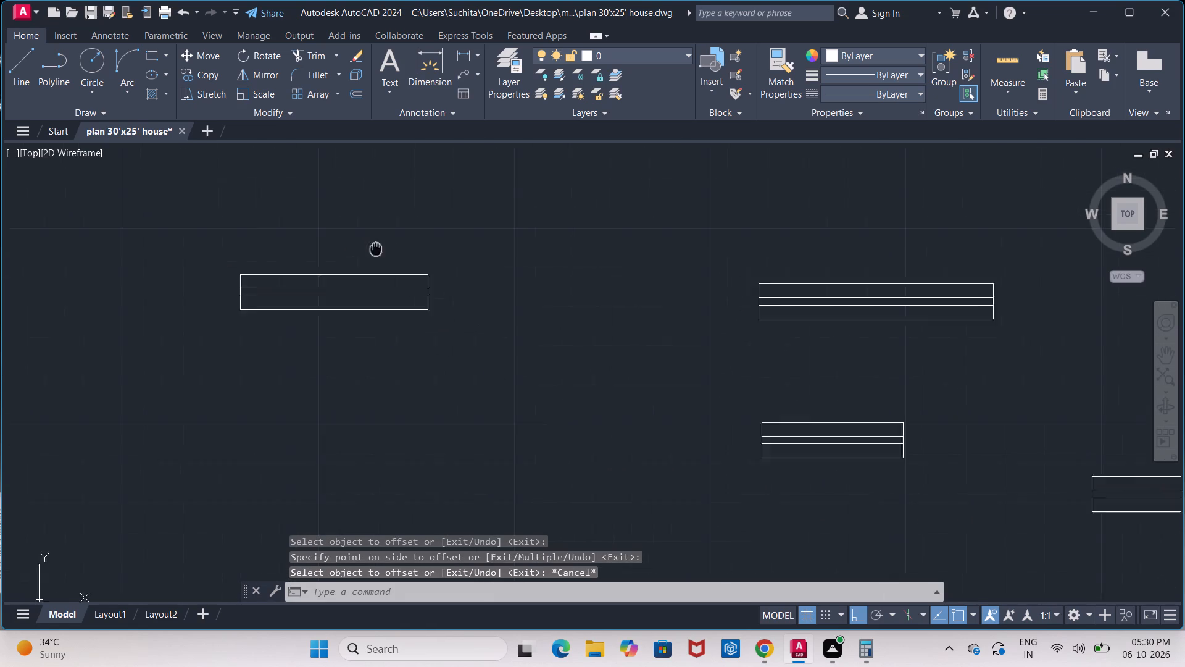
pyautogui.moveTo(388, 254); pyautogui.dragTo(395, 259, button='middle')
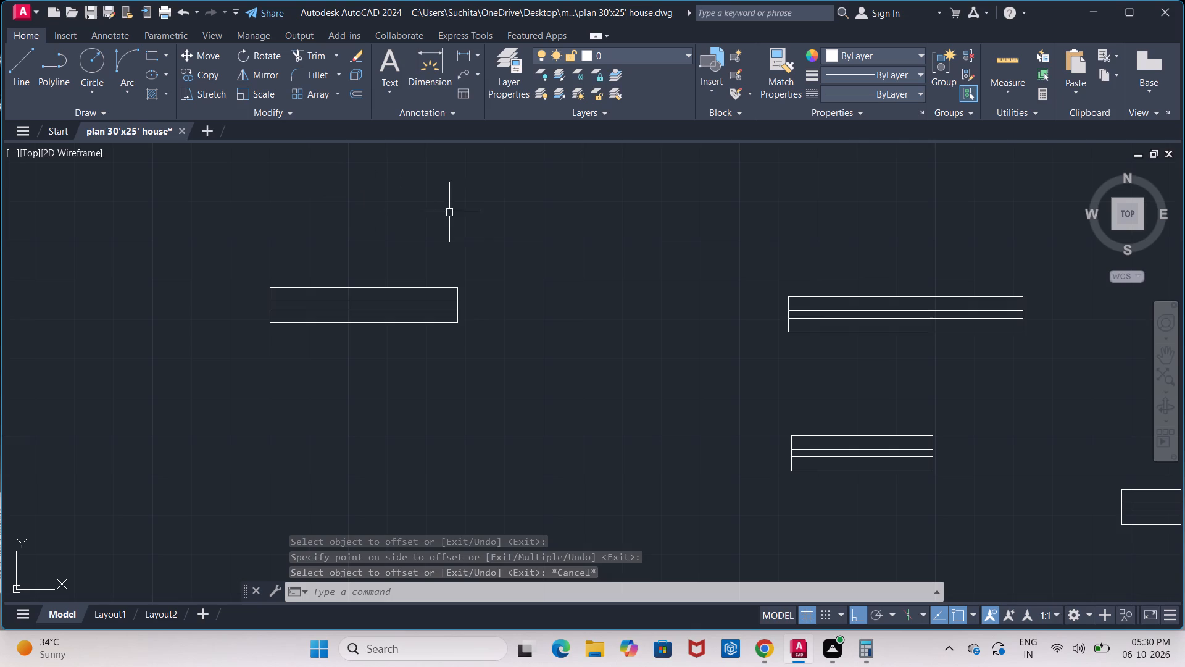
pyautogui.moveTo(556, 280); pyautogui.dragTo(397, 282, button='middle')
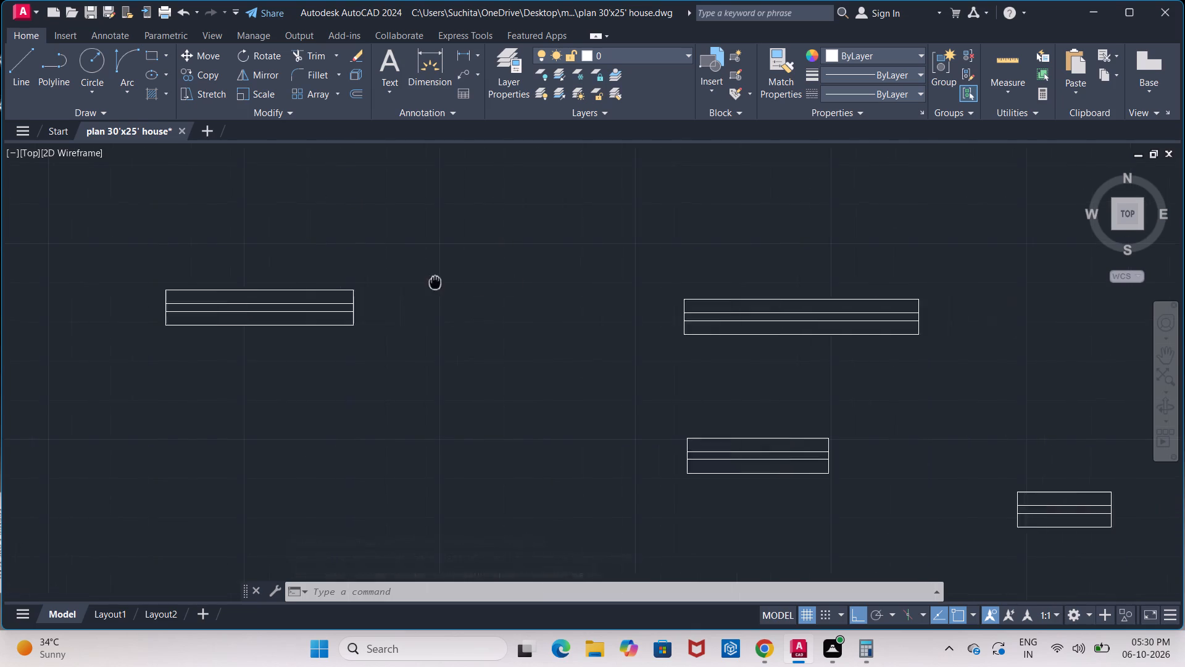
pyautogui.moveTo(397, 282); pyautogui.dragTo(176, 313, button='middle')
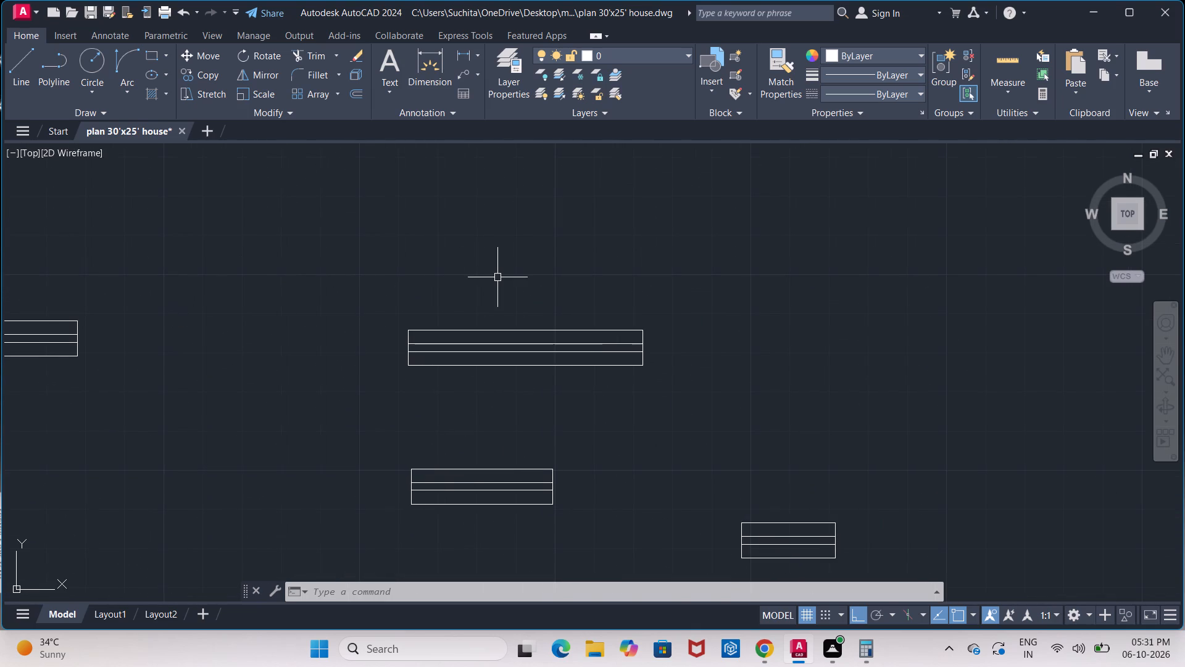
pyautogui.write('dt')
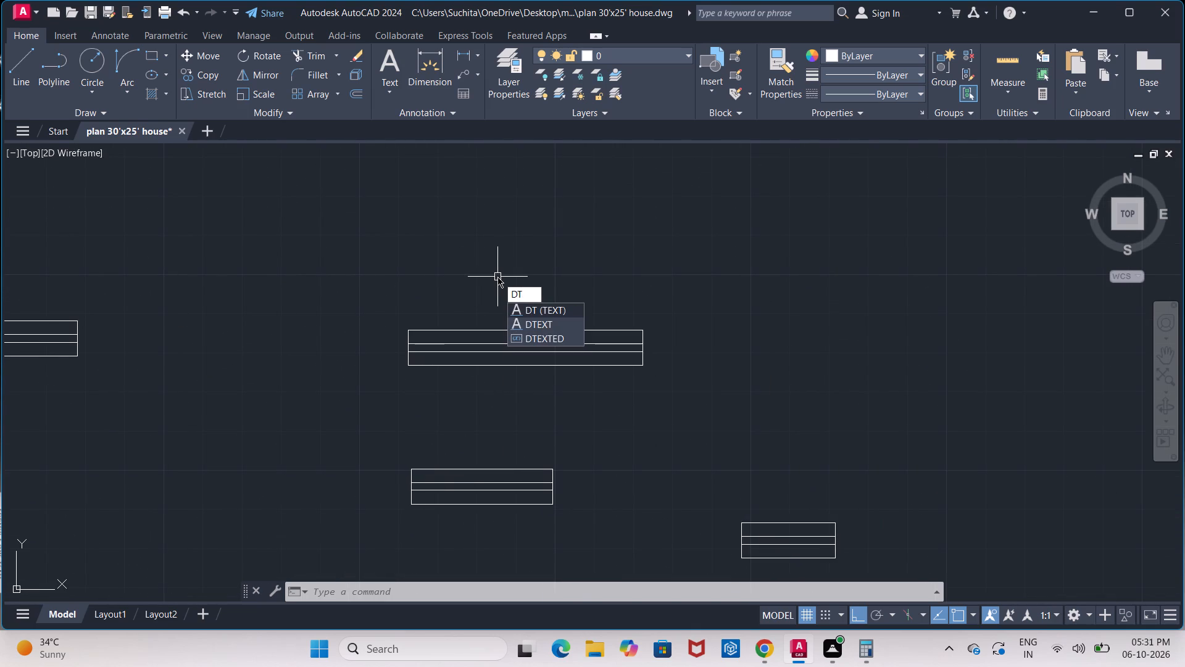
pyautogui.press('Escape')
# Copy the Kitchen and 8'x10' texts from the plan to just above the 4' window symbol, with Ortho off.
pyautogui.scroll(-4, 497, 277)
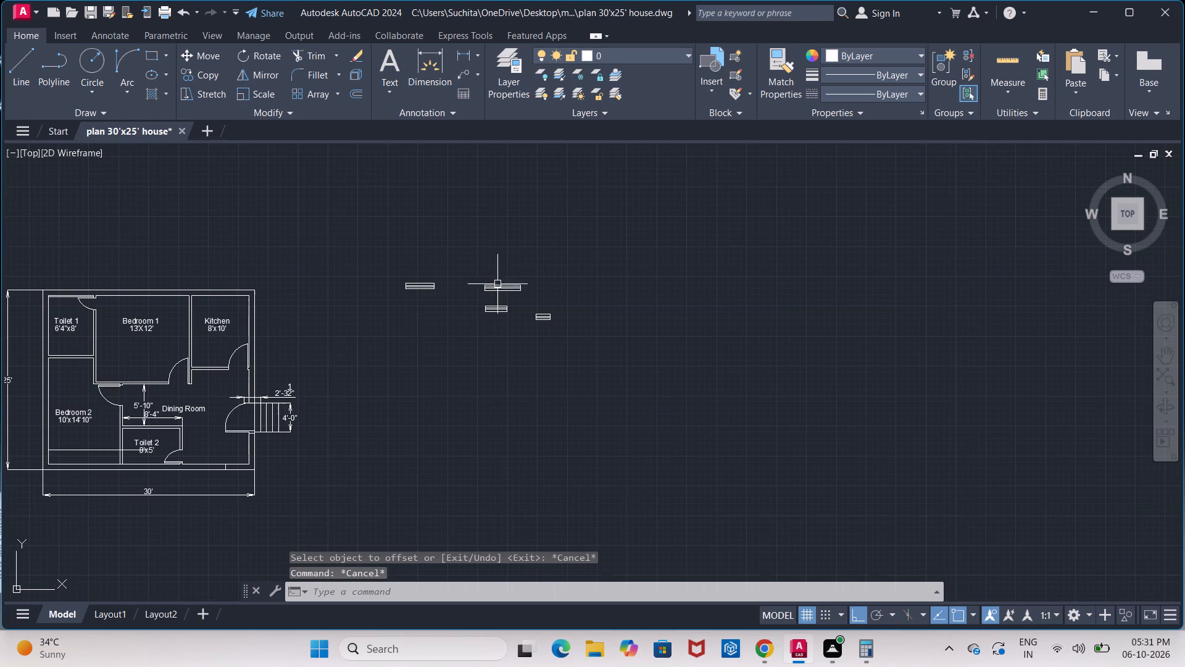
pyautogui.scroll(3, 212, 325)
pyautogui.click(210, 305)
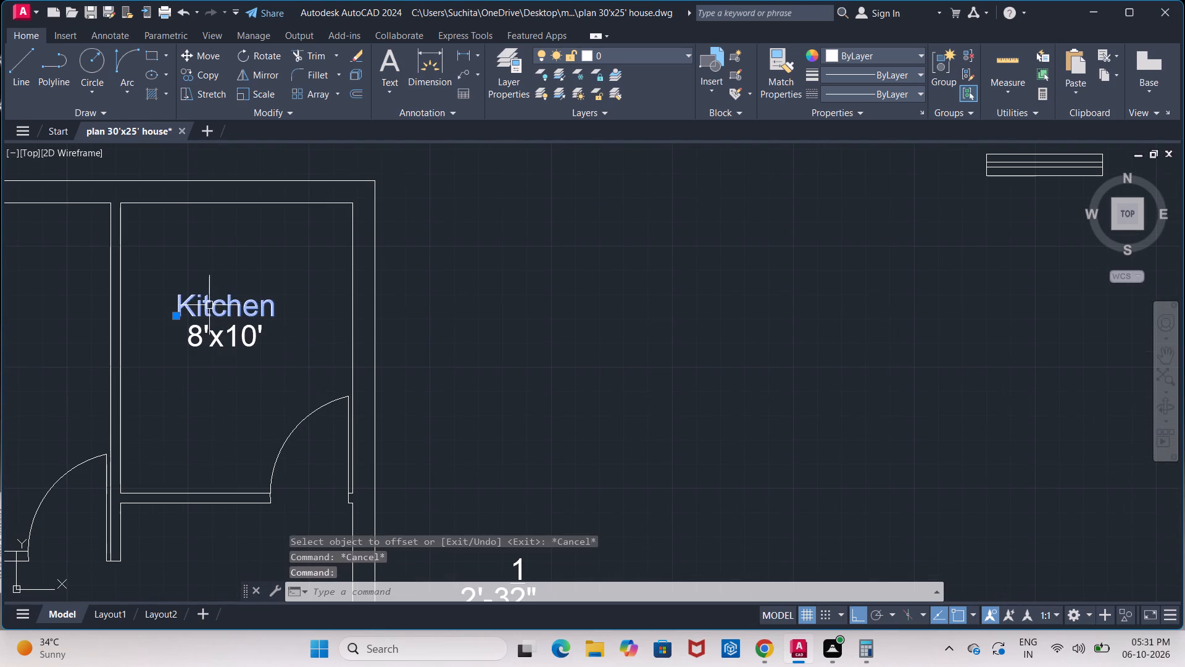
pyautogui.click(214, 337)
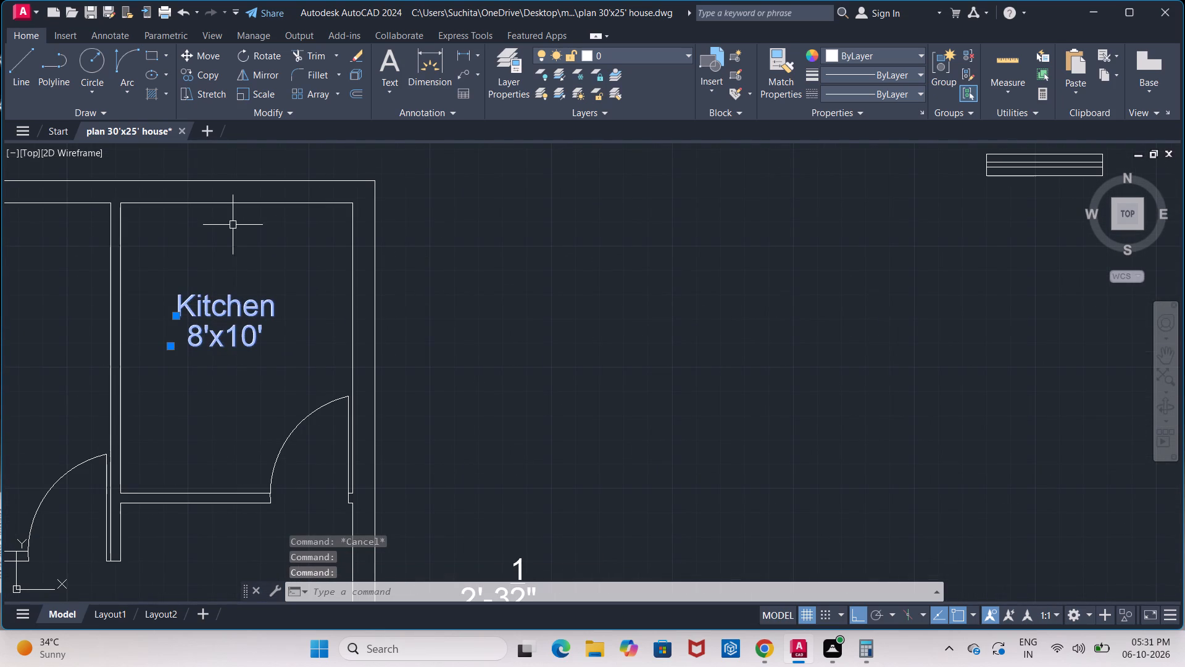
pyautogui.click(214, 76)
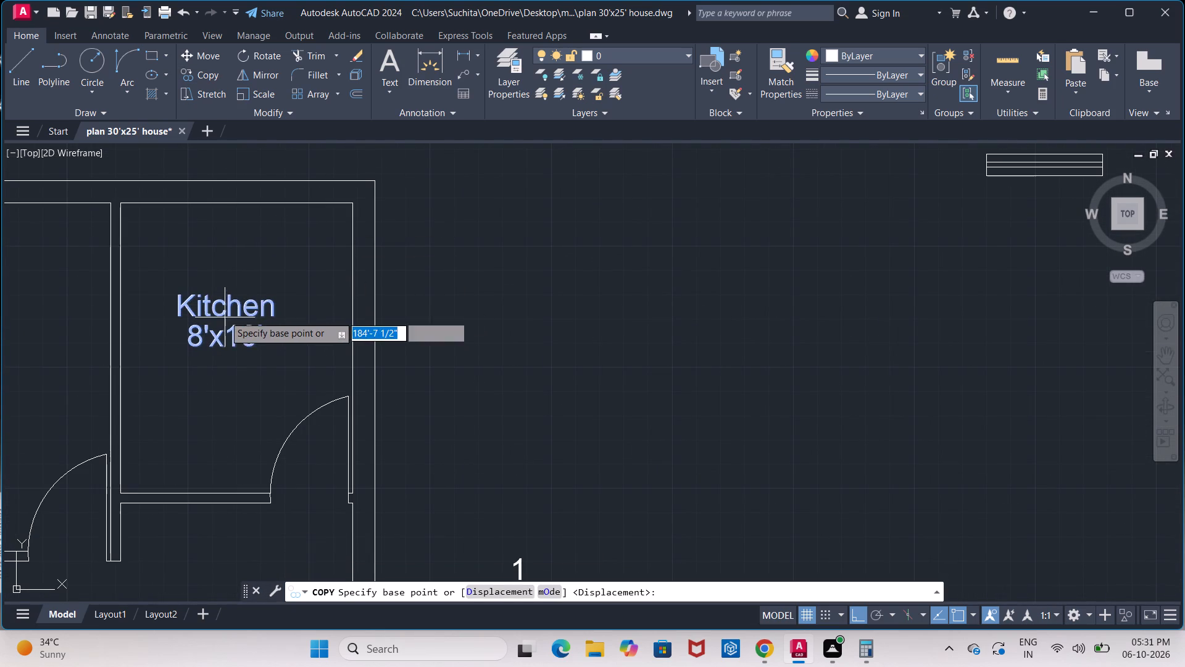
pyautogui.click(226, 312)
pyautogui.moveTo(504, 275); pyautogui.dragTo(262, 460, button='middle')
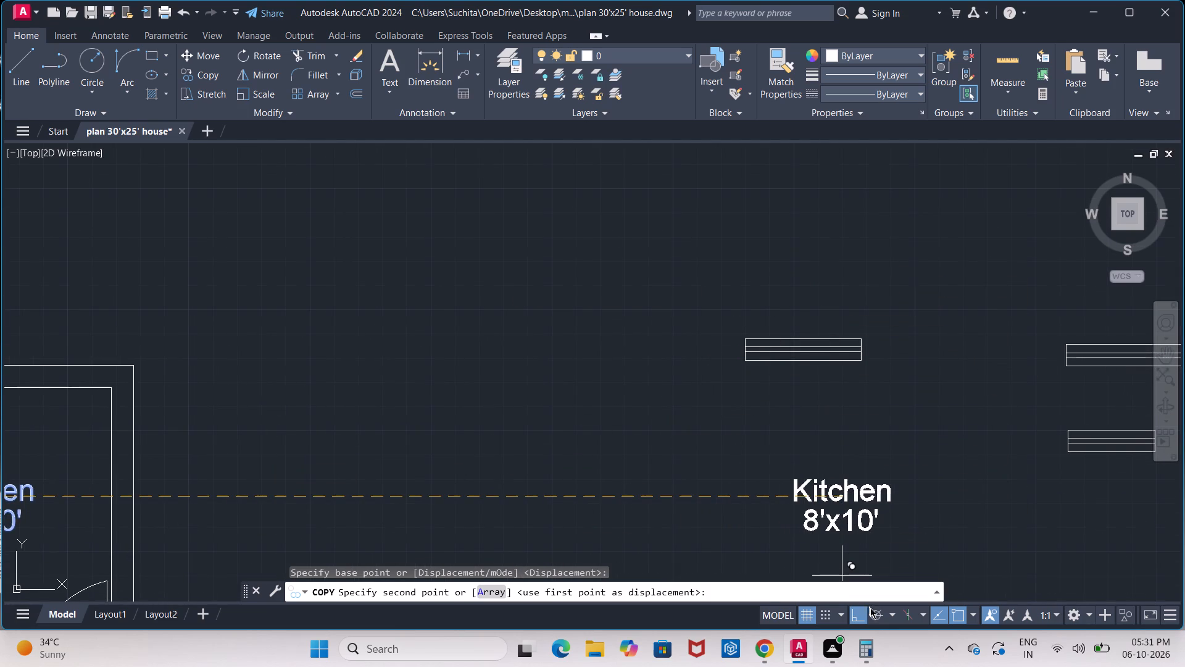
pyautogui.click(855, 613)
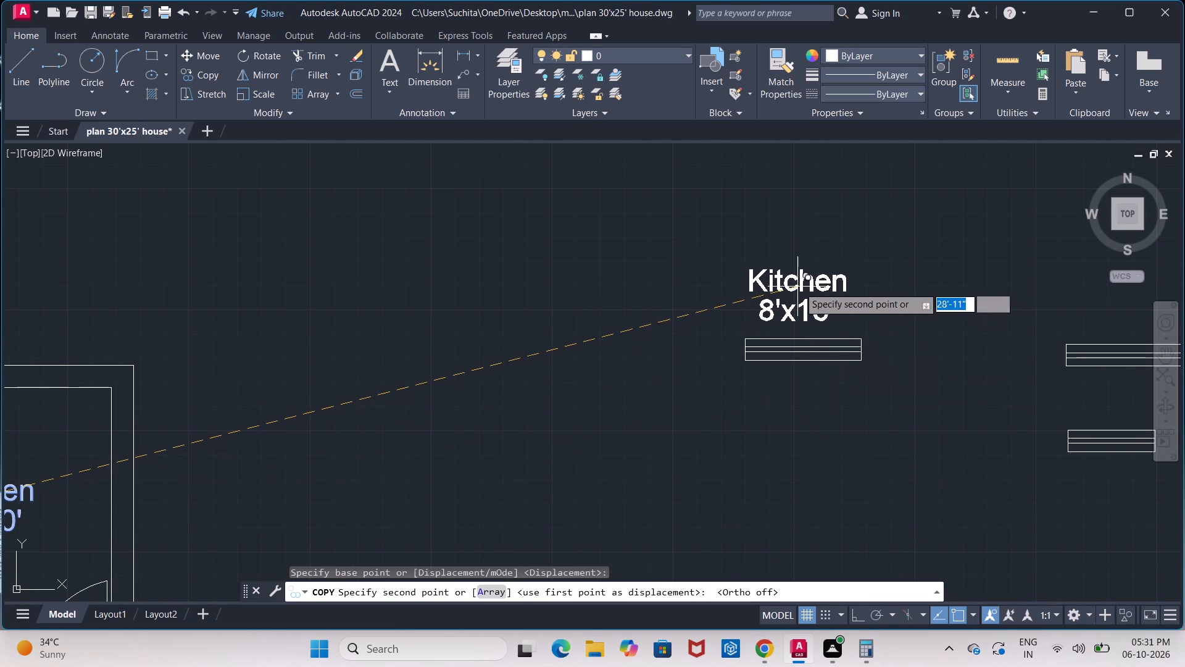
pyautogui.click(799, 287)
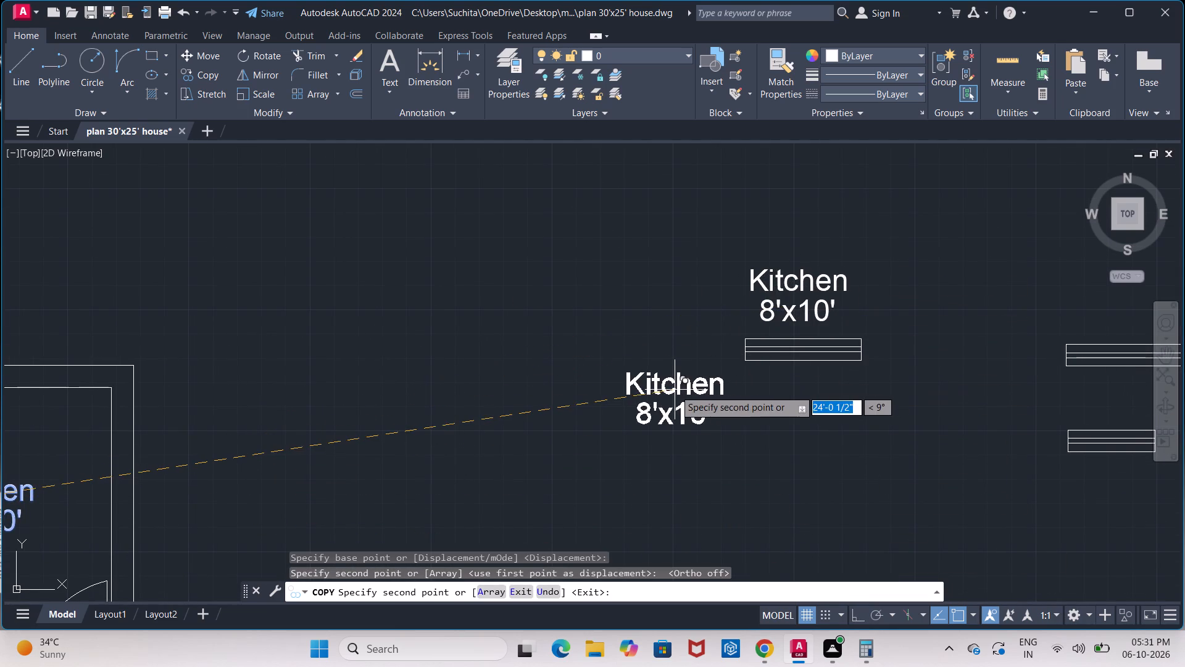
pyautogui.press('Escape')
# Change the copied 8'x10' text above the 4' window symbol to w1 and end text editing.
pyautogui.scroll(-1, 684, 395)
pyautogui.moveTo(675, 387); pyautogui.dragTo(504, 375, button='middle')
pyautogui.scroll(1, 596, 314)
pyautogui.doubleClick(594, 314)
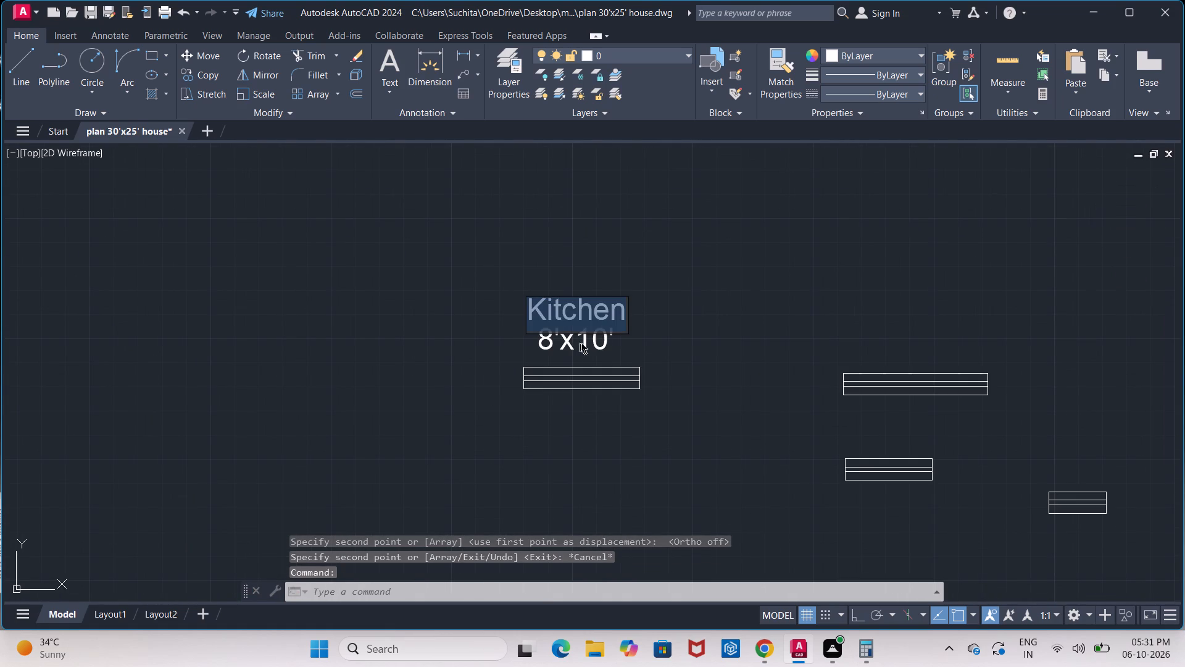
pyautogui.click(588, 351)
pyautogui.click(580, 340)
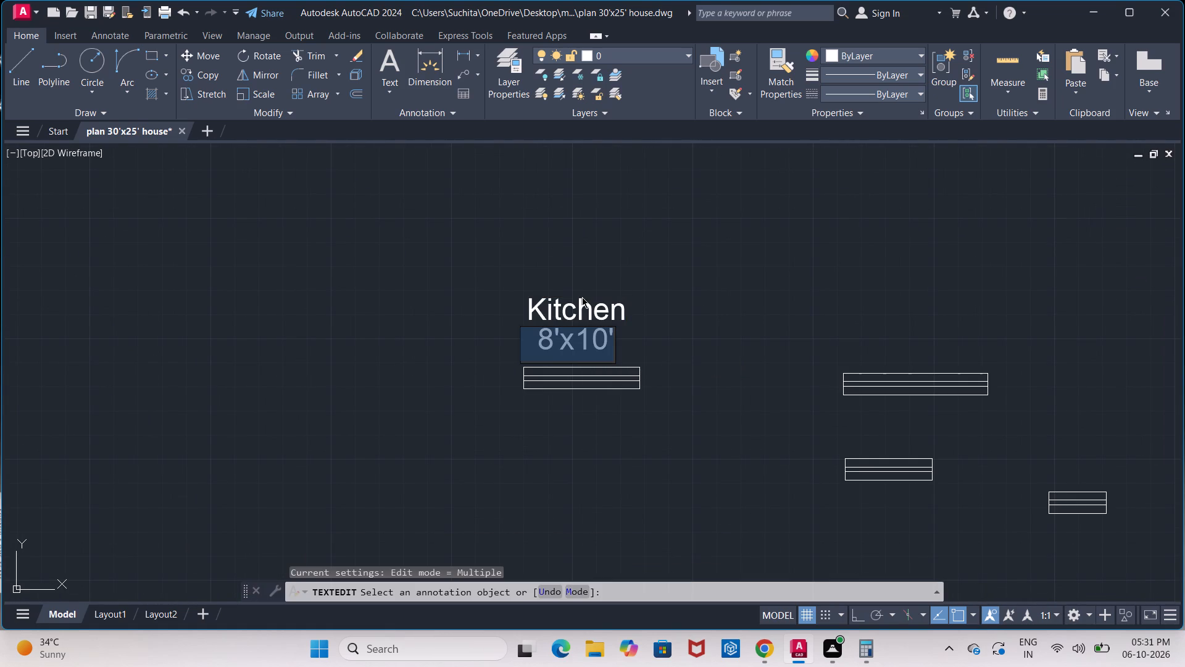
pyautogui.press('BackSpace')
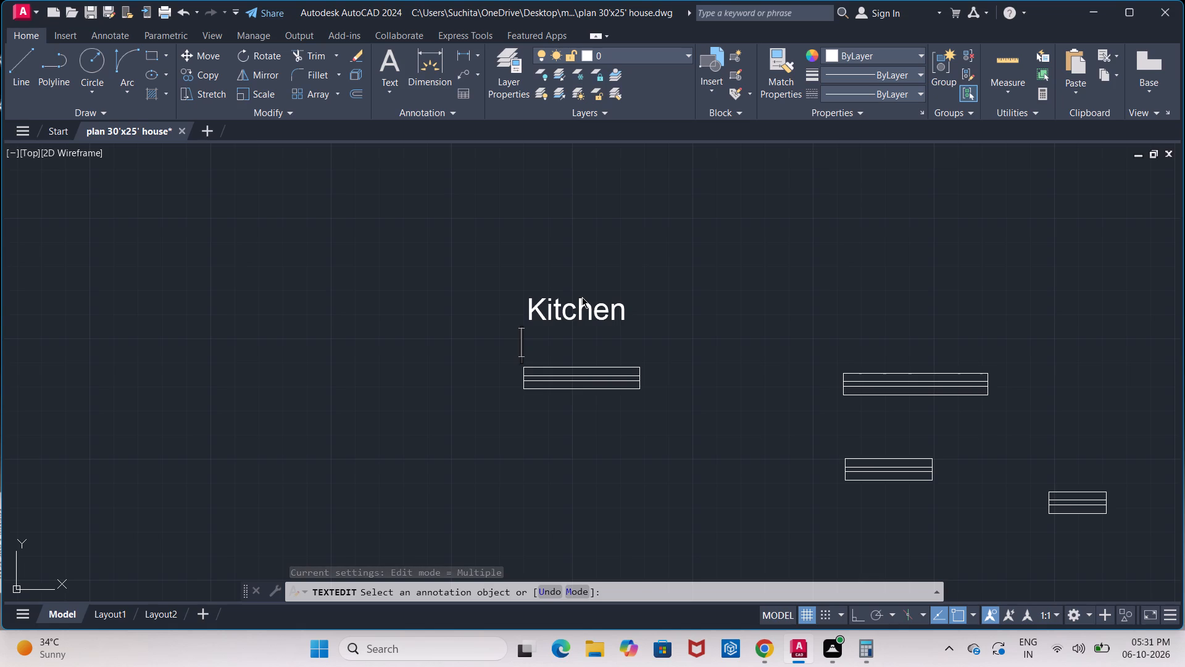
pyautogui.press('w')
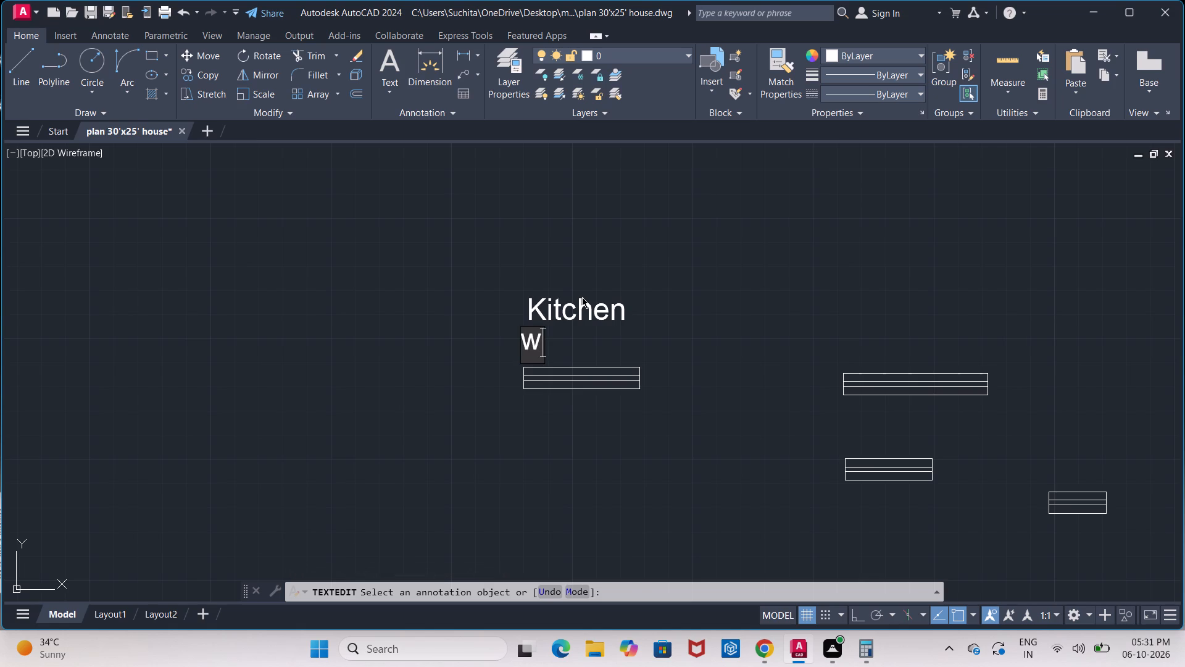
pyautogui.press('1')
pyautogui.click(610, 309)
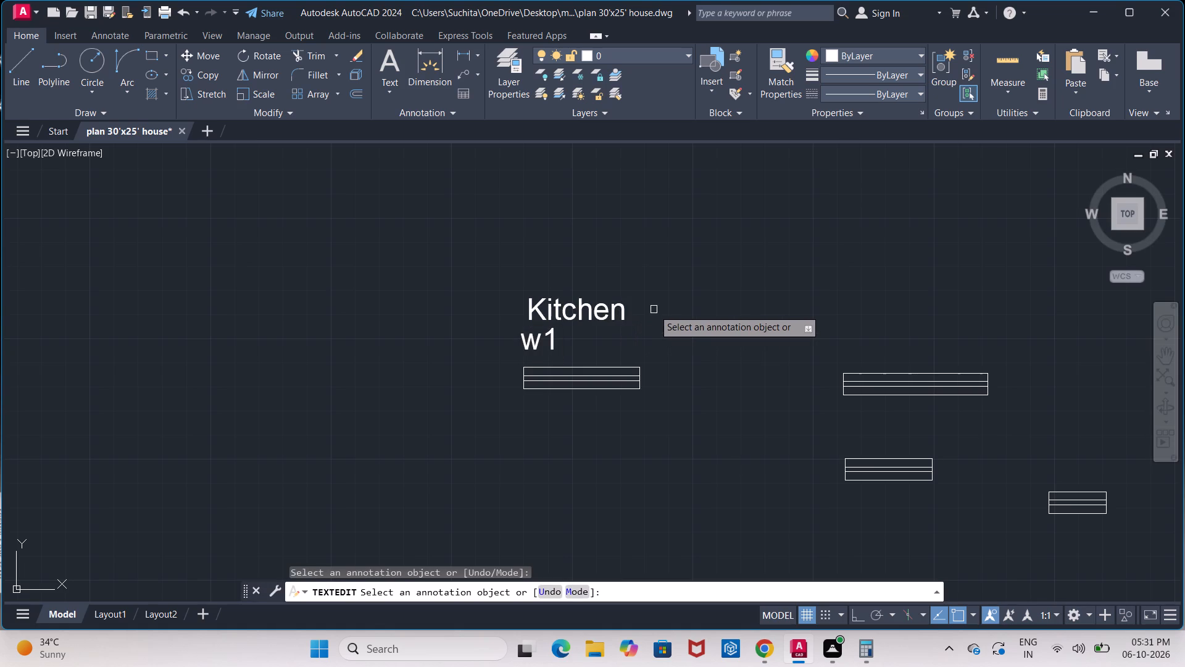
pyautogui.press('Escape')
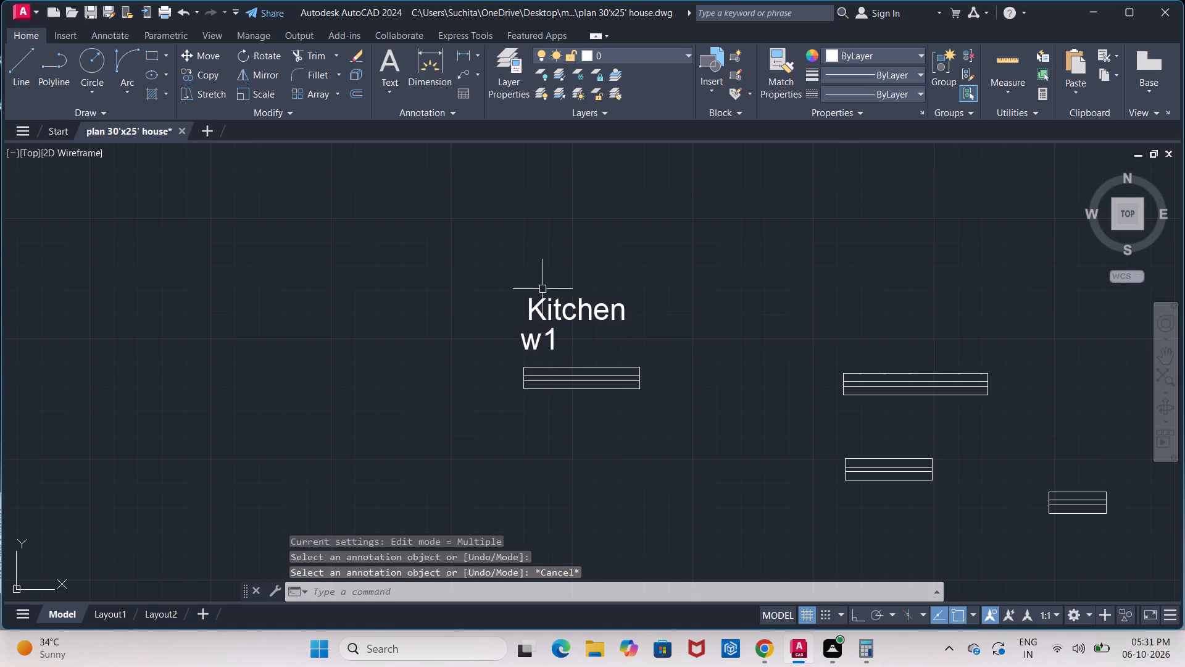
# Delete the copied Kitchen text above the w1 label.
pyautogui.click(578, 306)
pyautogui.press('Delete')
# Copy the w1 label to just above the 5', 3' and 2' window symbols.
pyautogui.scroll(1, 588, 303)
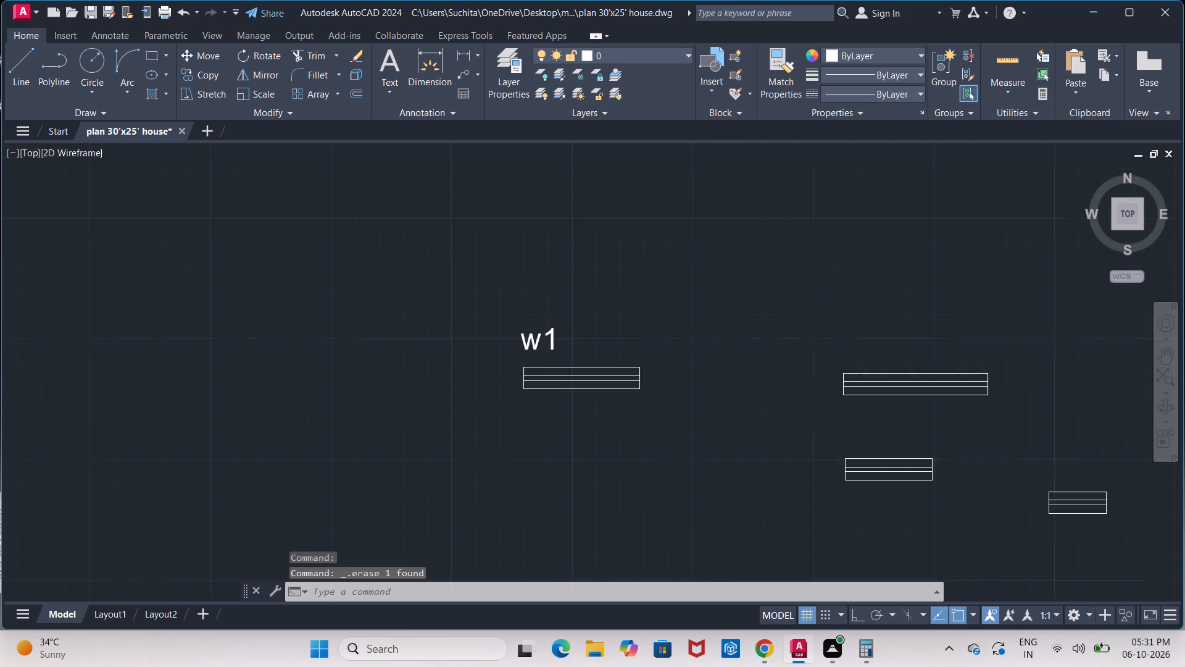
pyautogui.click(525, 355)
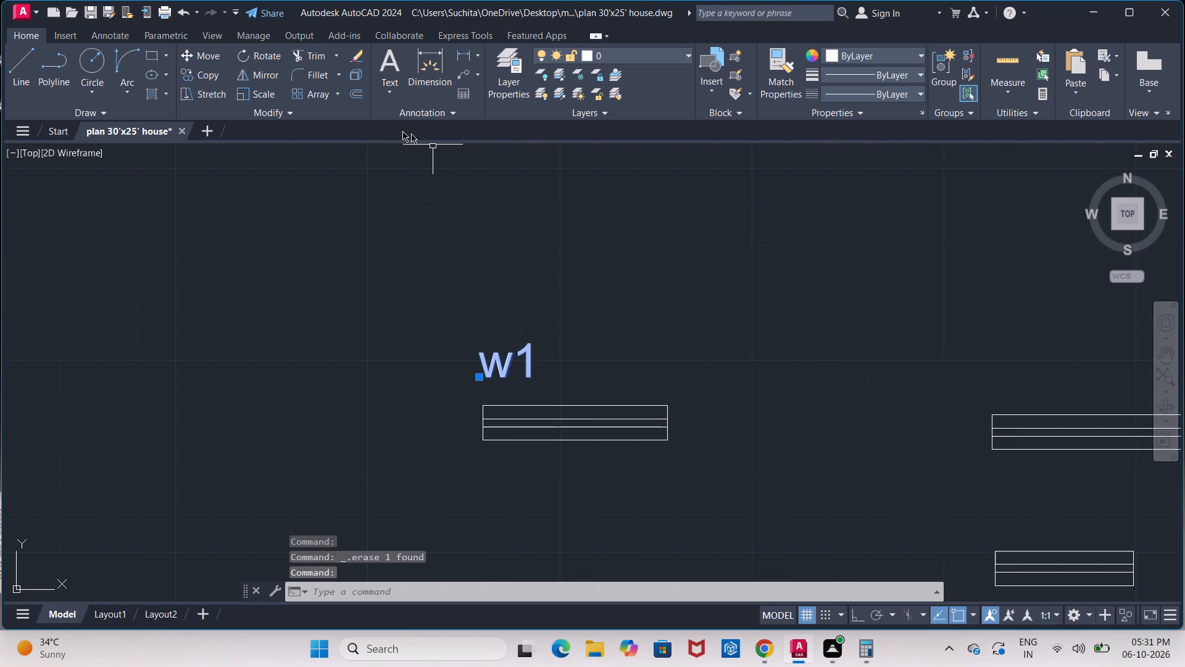
pyautogui.click(199, 76)
pyautogui.scroll(-1, 479, 332)
pyautogui.moveTo(455, 293); pyautogui.dragTo(365, 199, button='middle')
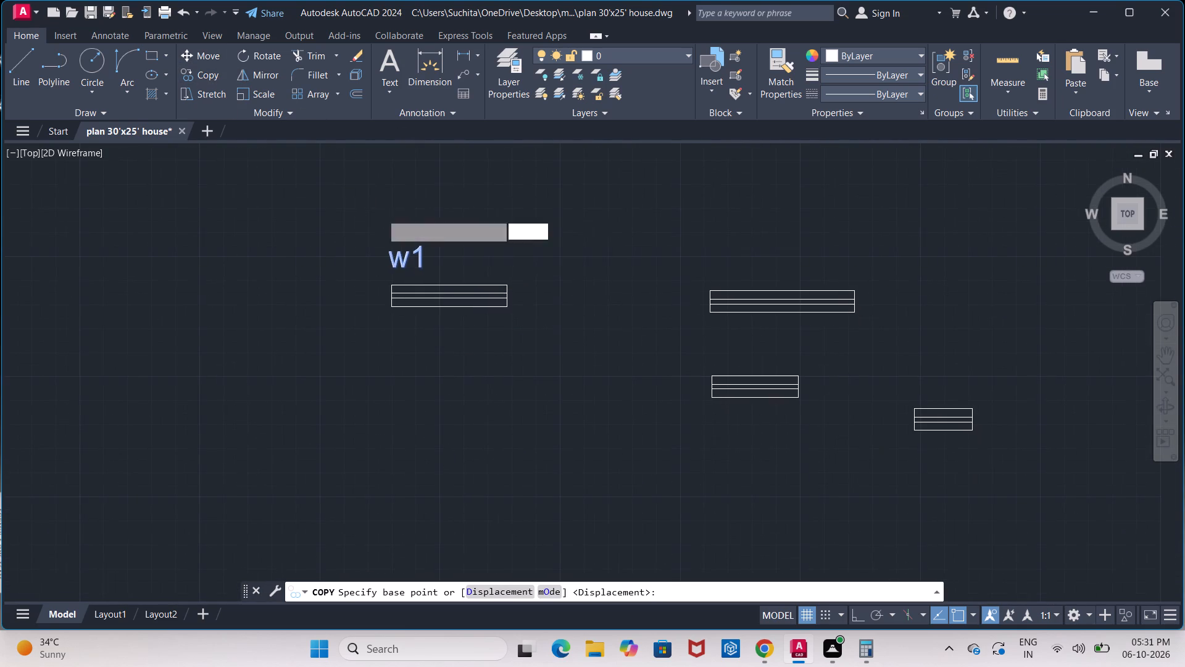
pyautogui.click(402, 258)
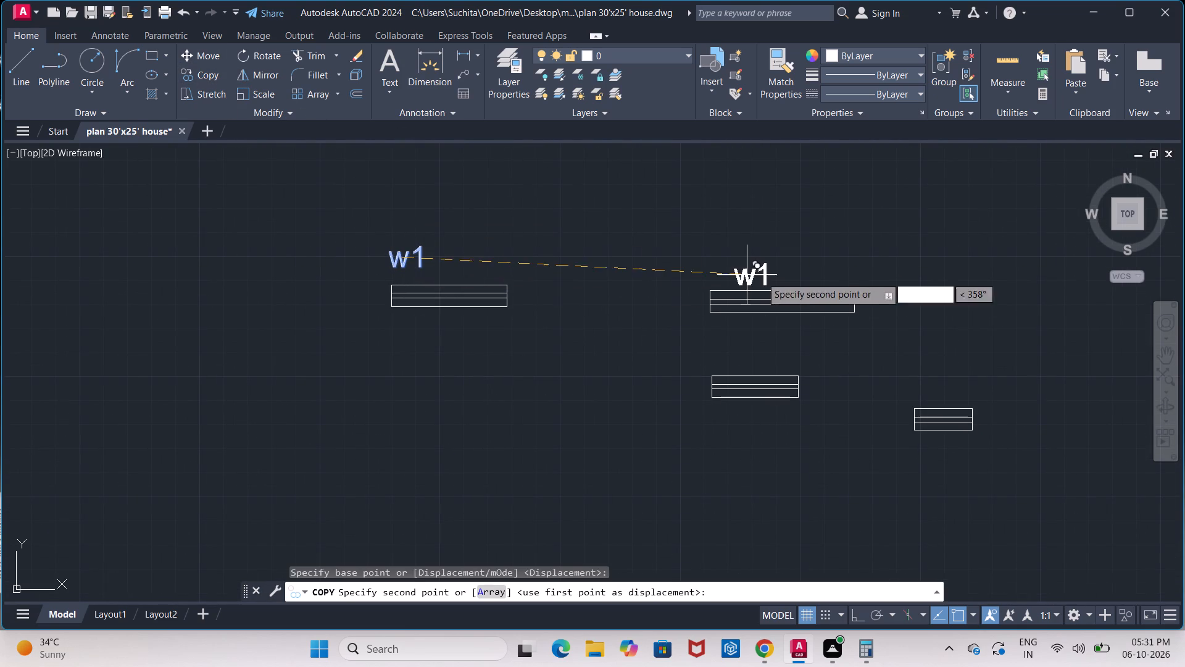
pyautogui.click(770, 265)
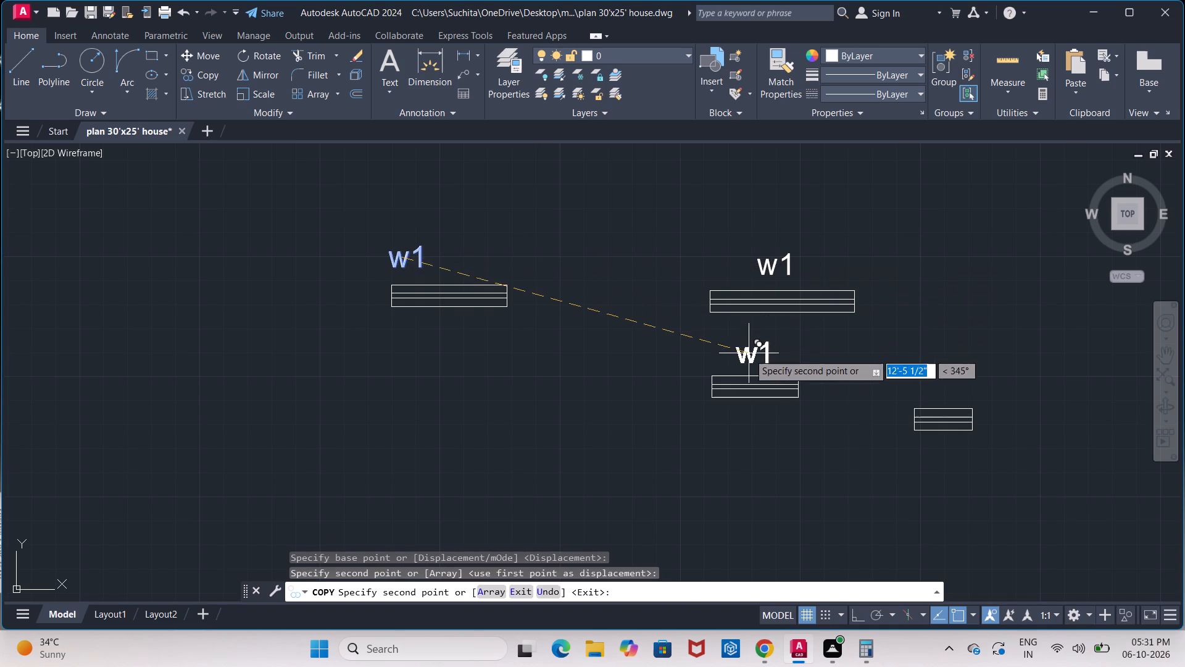
pyautogui.click(749, 353)
pyautogui.click(941, 380)
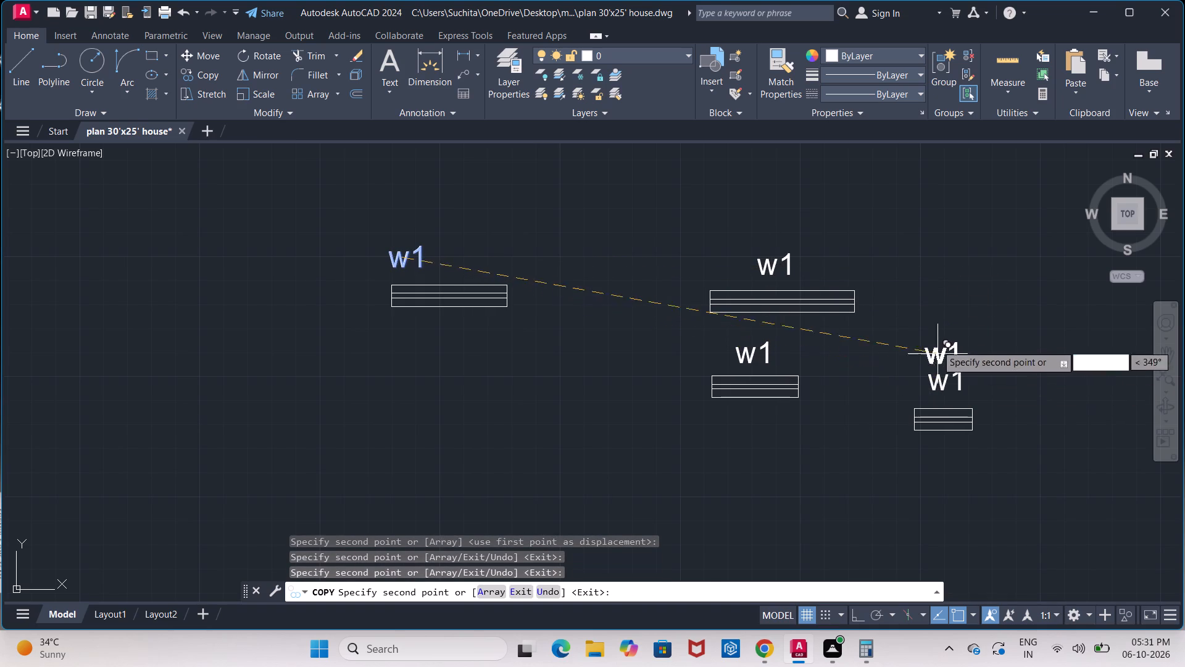
pyautogui.press('Escape')
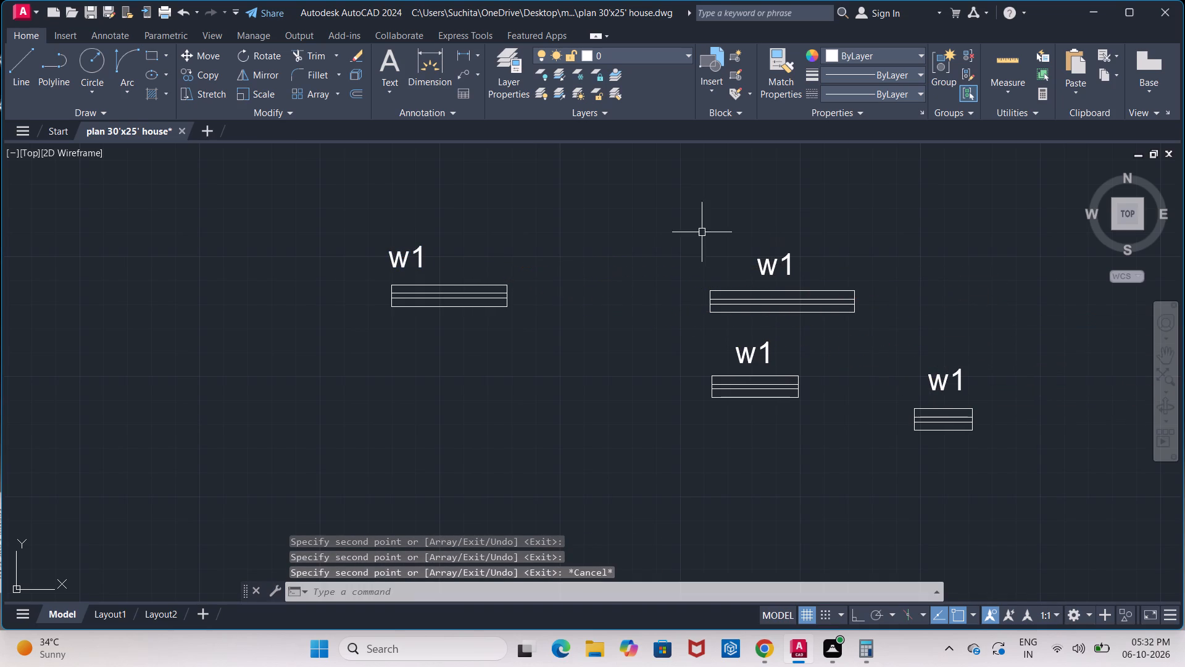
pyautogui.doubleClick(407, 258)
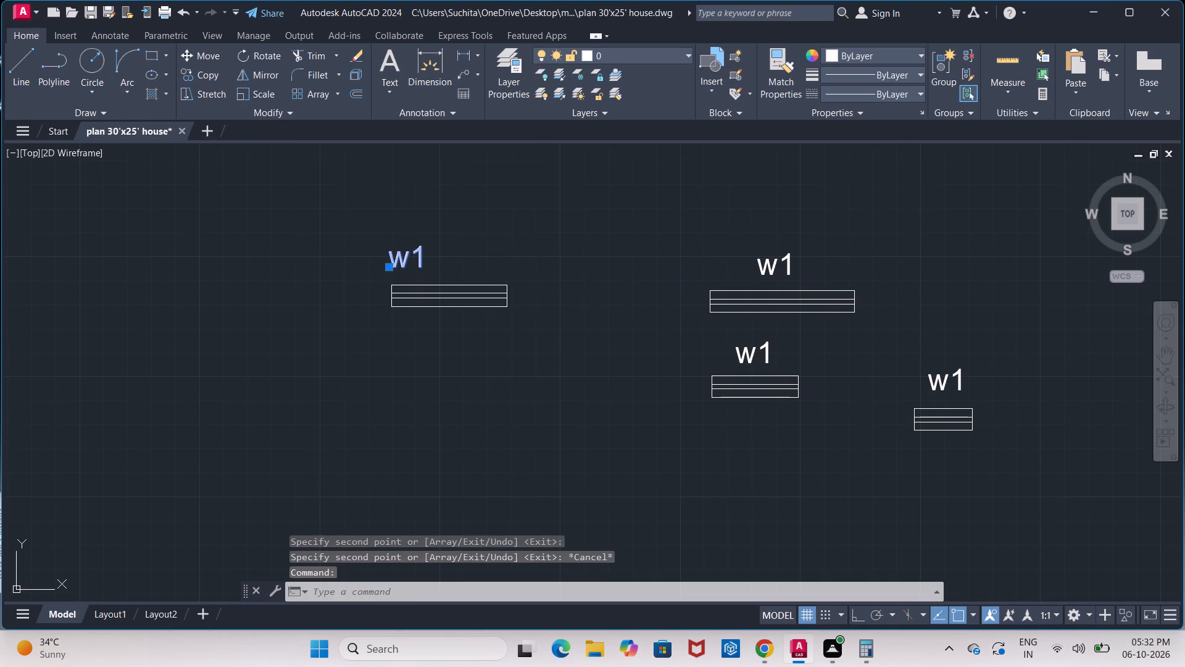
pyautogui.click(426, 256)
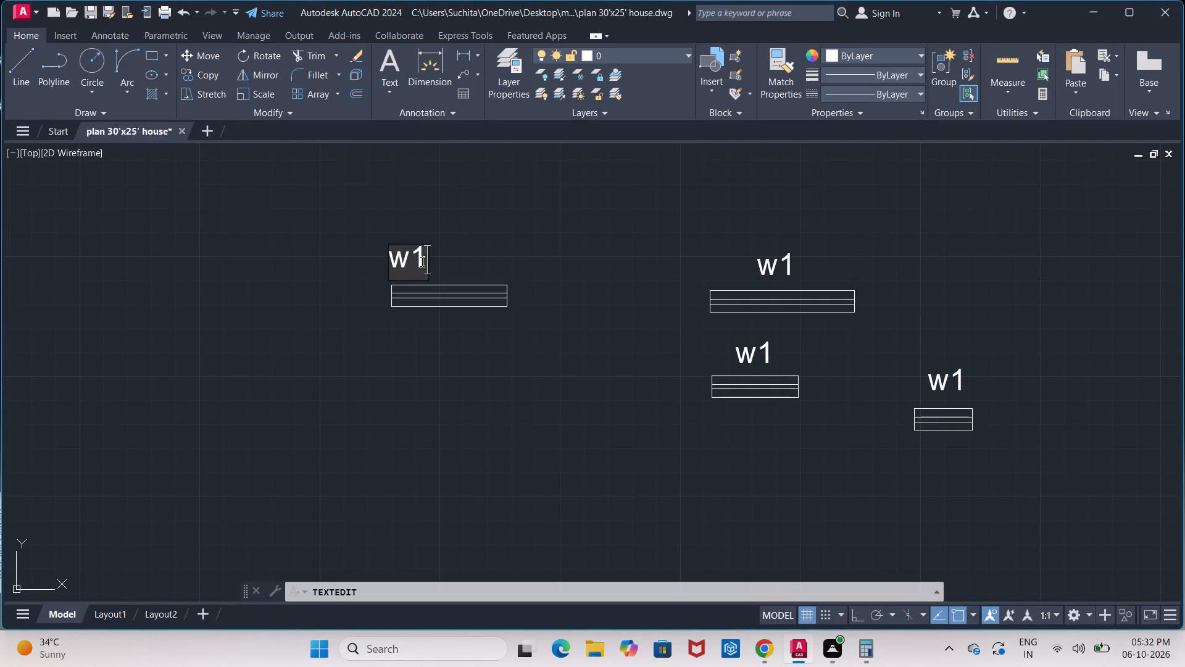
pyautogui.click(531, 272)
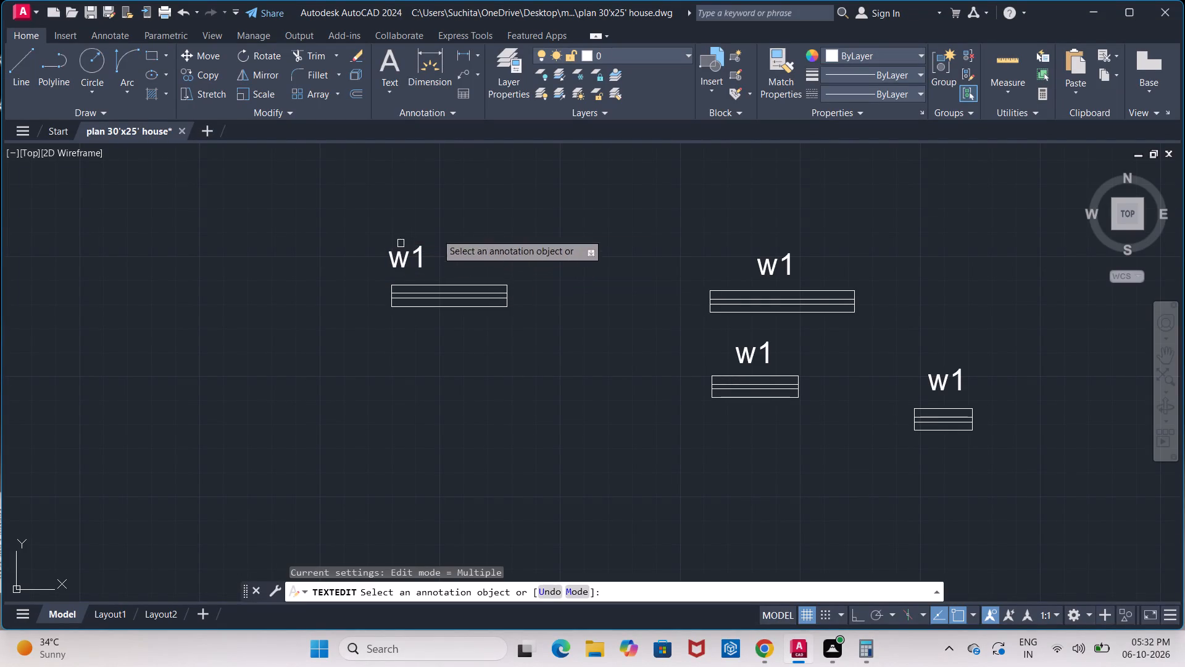
# Change the label above the 5' window symbol to w.
pyautogui.doubleClick(763, 263)
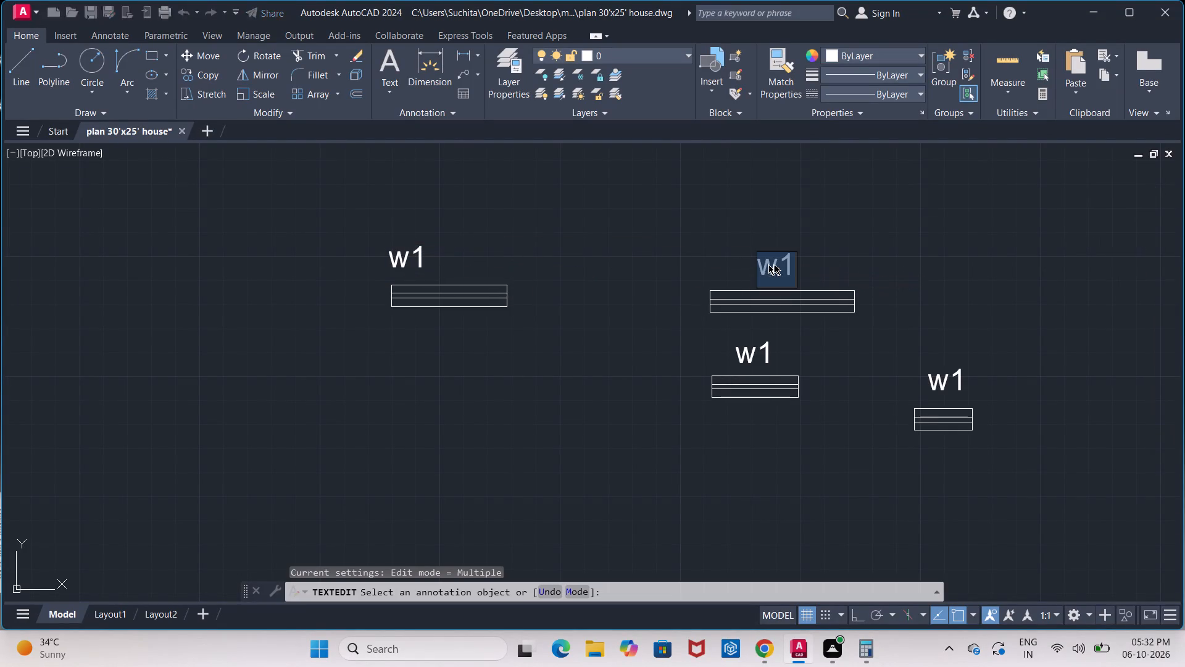
pyautogui.click(786, 262)
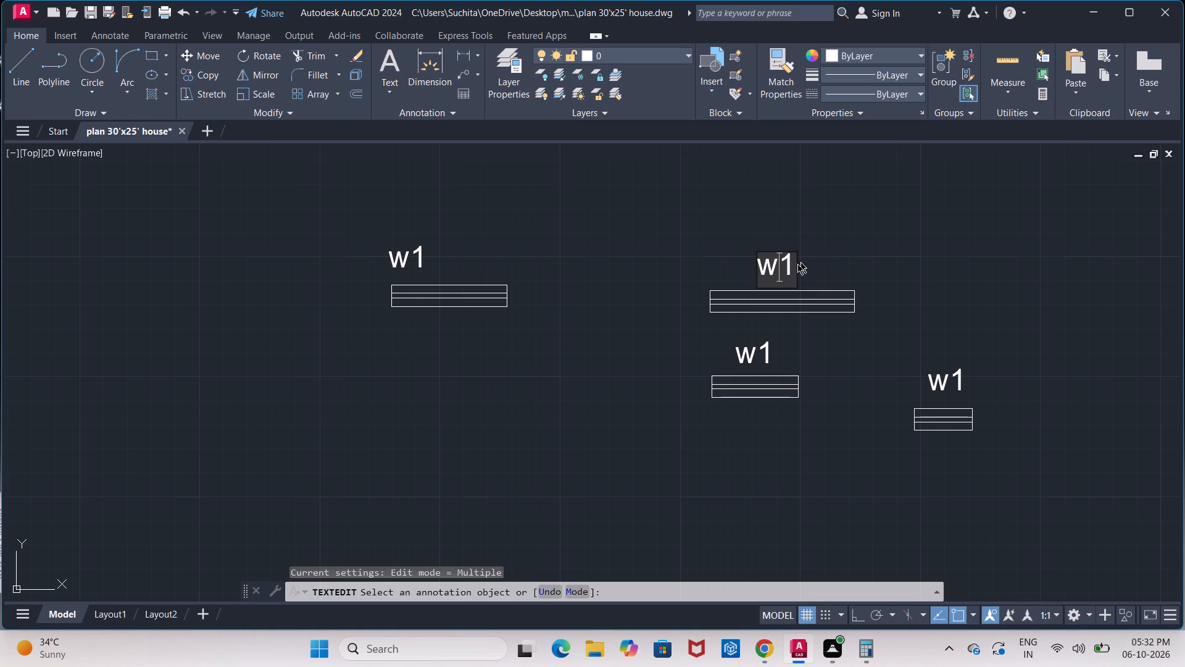
pyautogui.click(795, 266)
pyautogui.press('BackSpace')
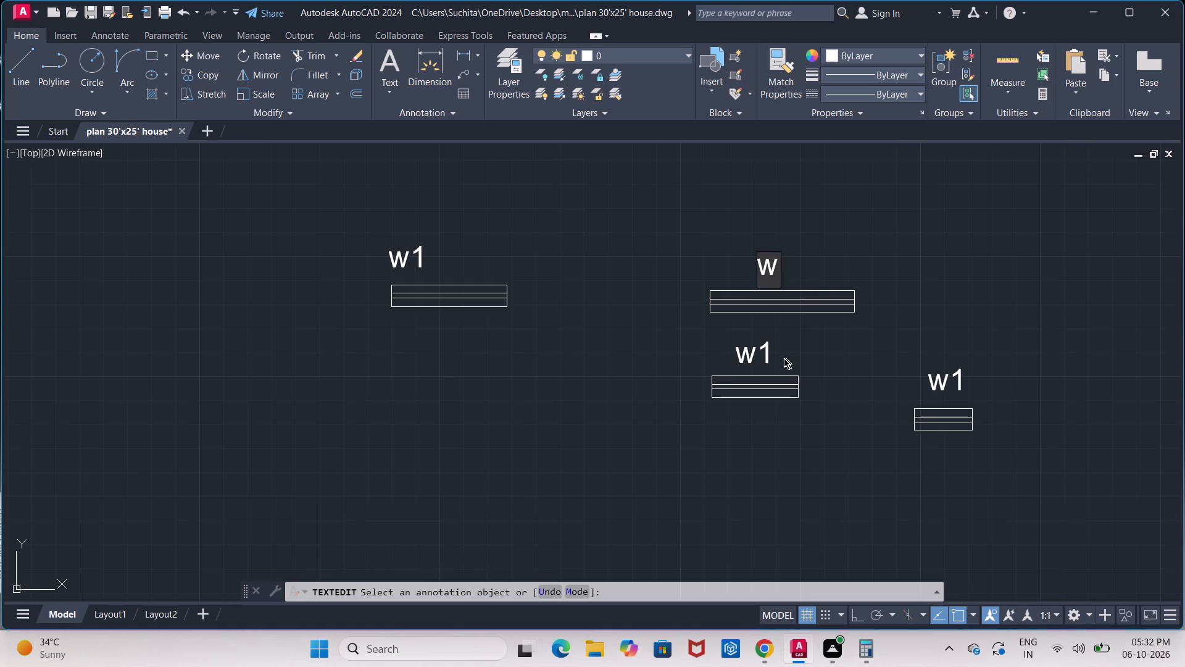
# Change the label above the 3' window symbol to w2.
pyautogui.doubleClick(759, 352)
pyautogui.click(759, 352)
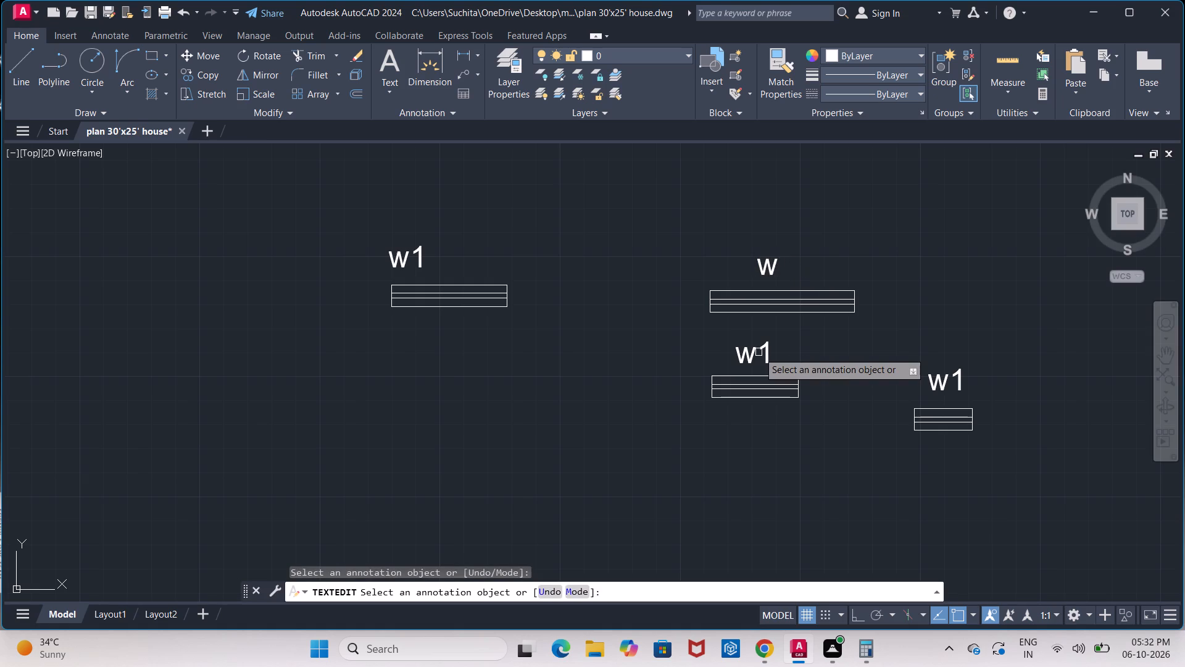
pyautogui.click(759, 352)
pyautogui.press('BackSpace')
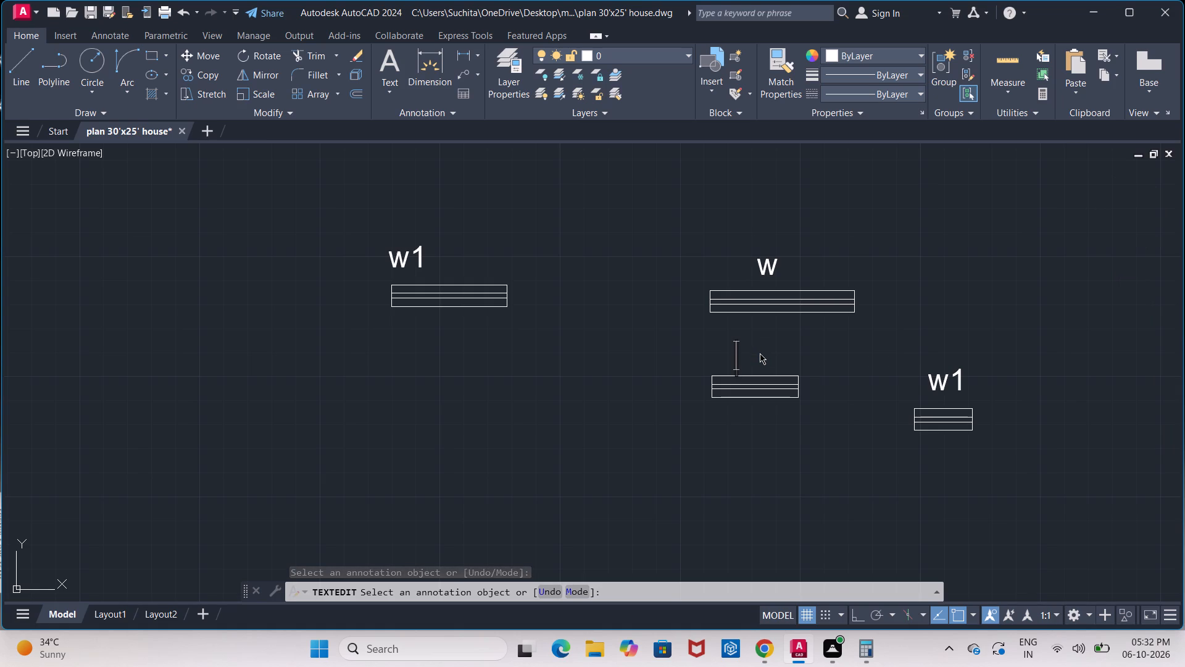
pyautogui.press('w')
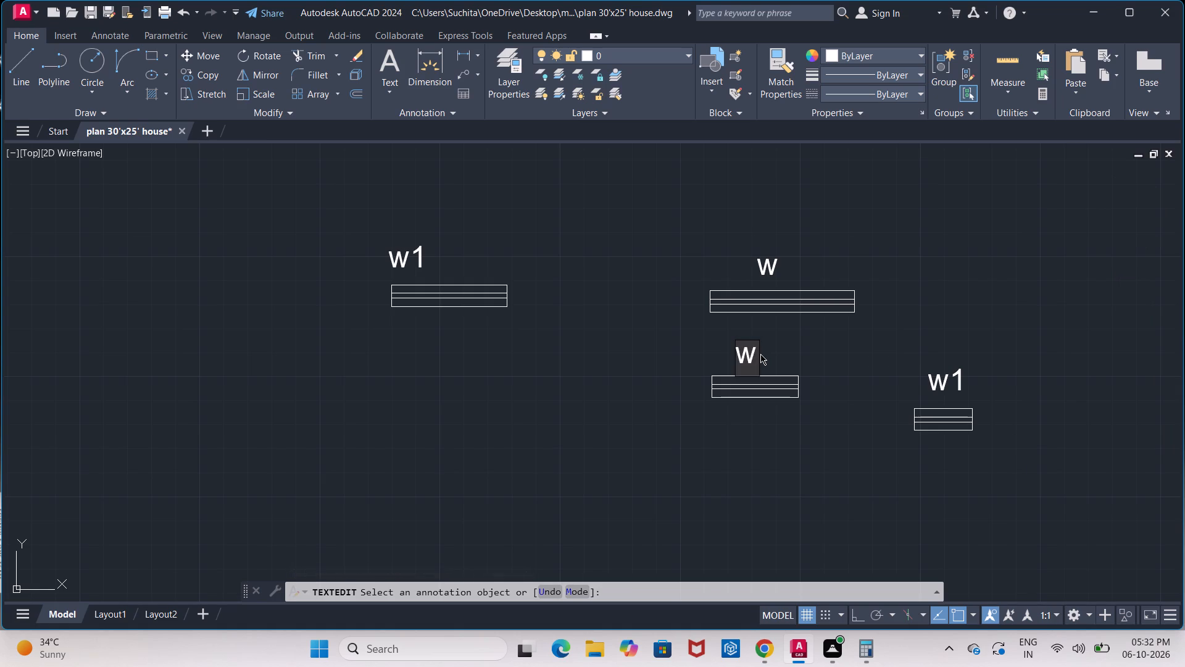
pyautogui.press('2')
# Change the label above the 2' window symbol to v.
pyautogui.click(950, 371)
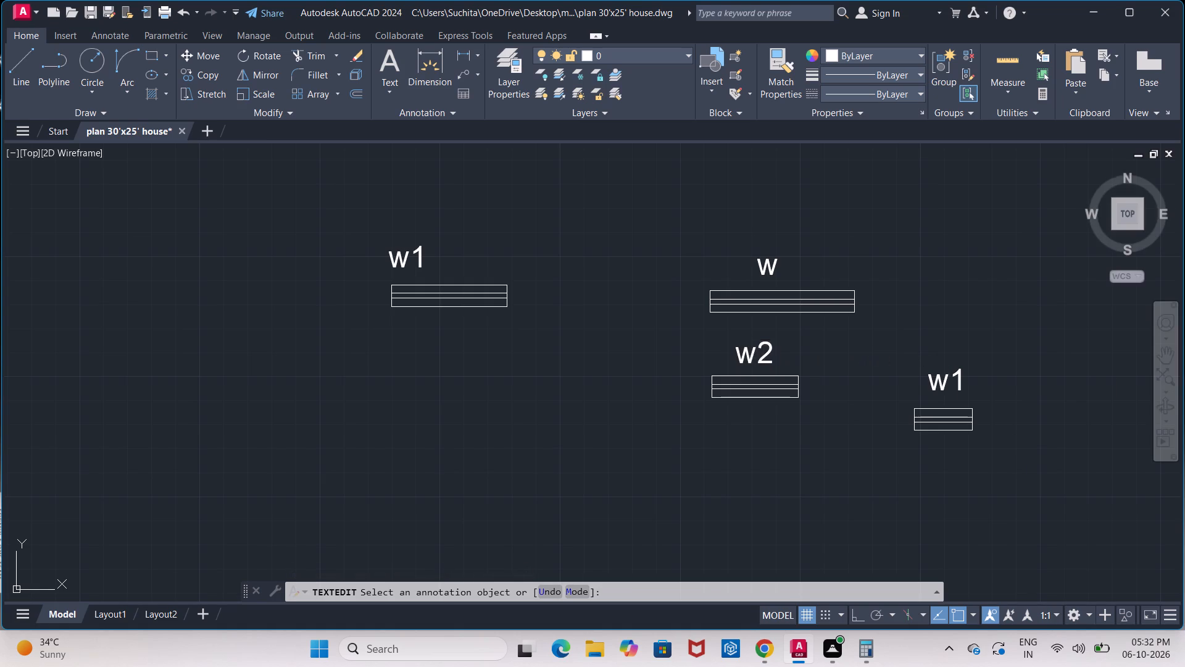
pyautogui.click(954, 377)
pyautogui.click(958, 382)
pyautogui.click(958, 382)
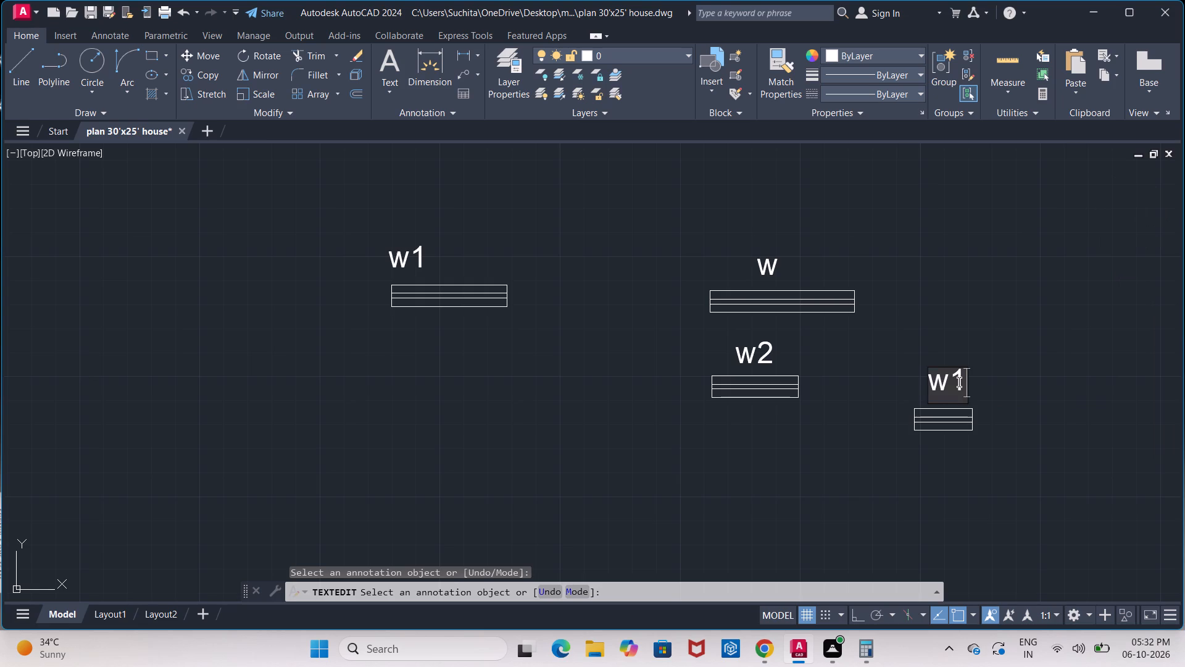
pyautogui.press('BackSpace')
pyautogui.press('BackSpace')
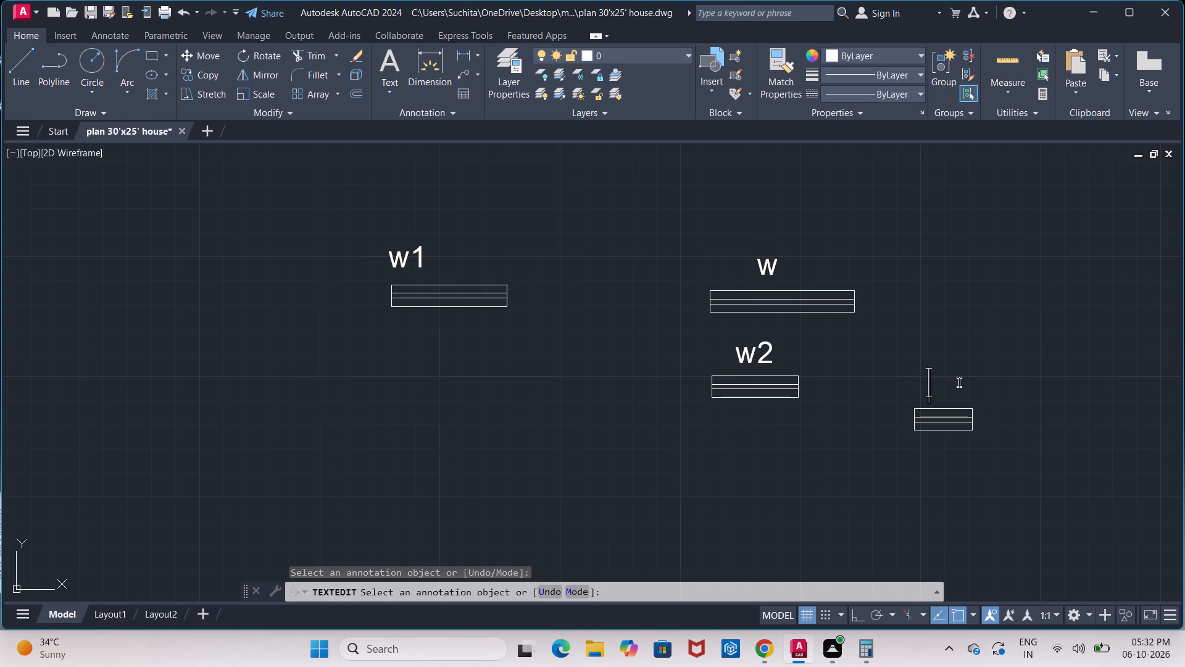
pyautogui.press('v')
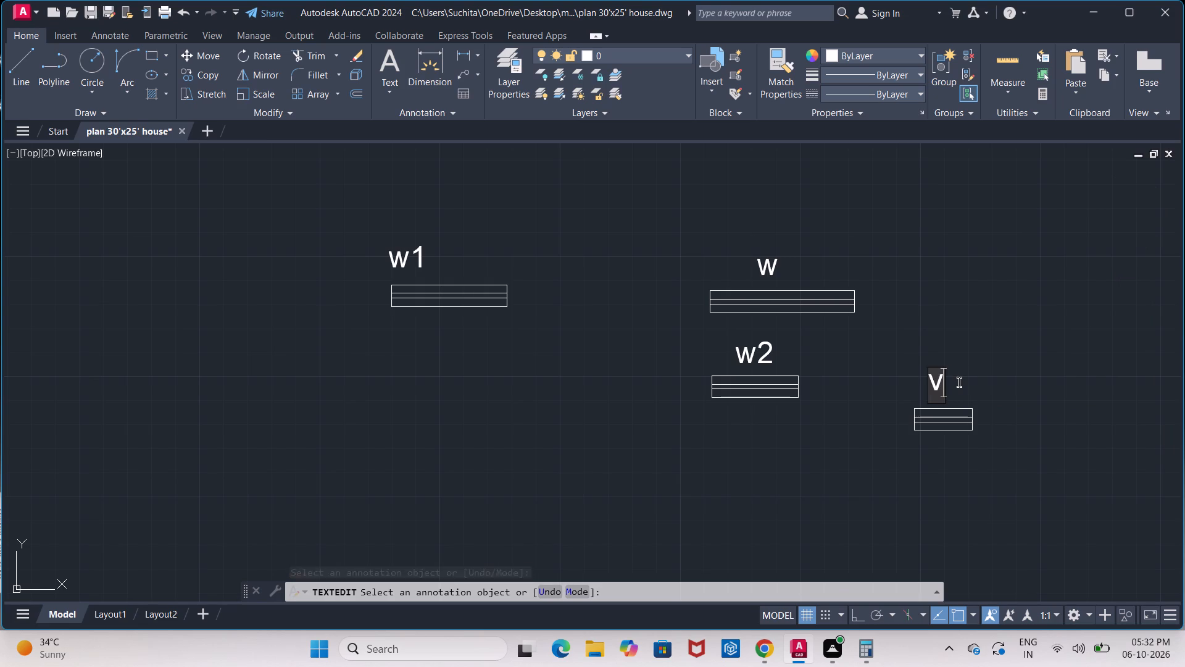
pyautogui.click(664, 430)
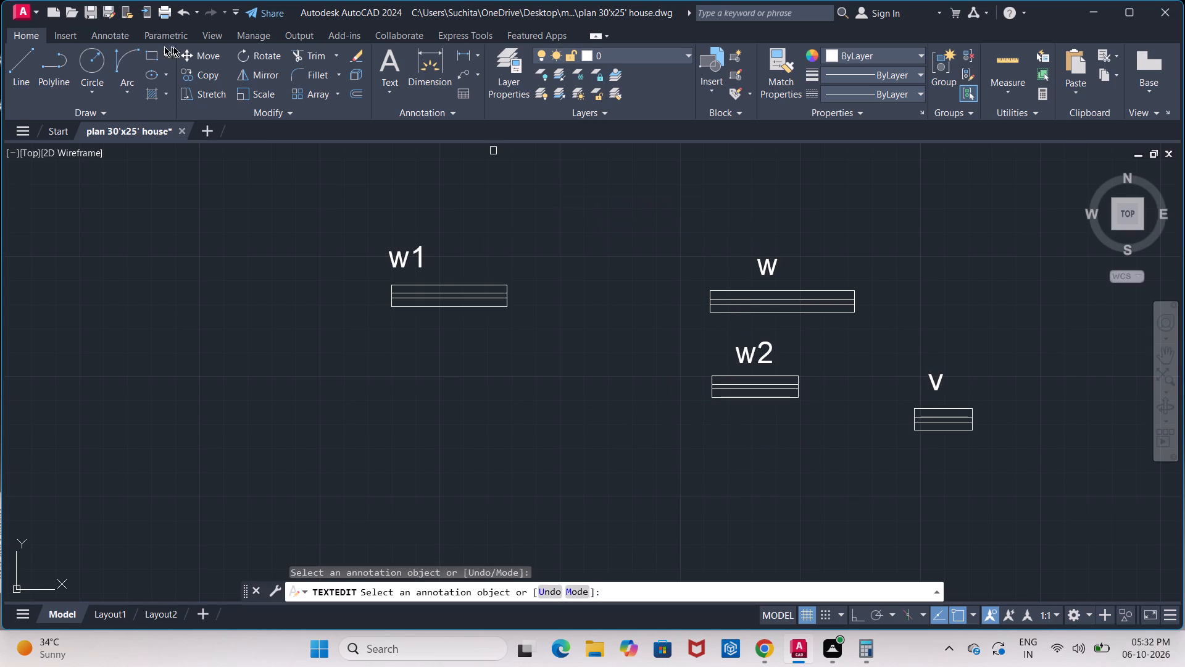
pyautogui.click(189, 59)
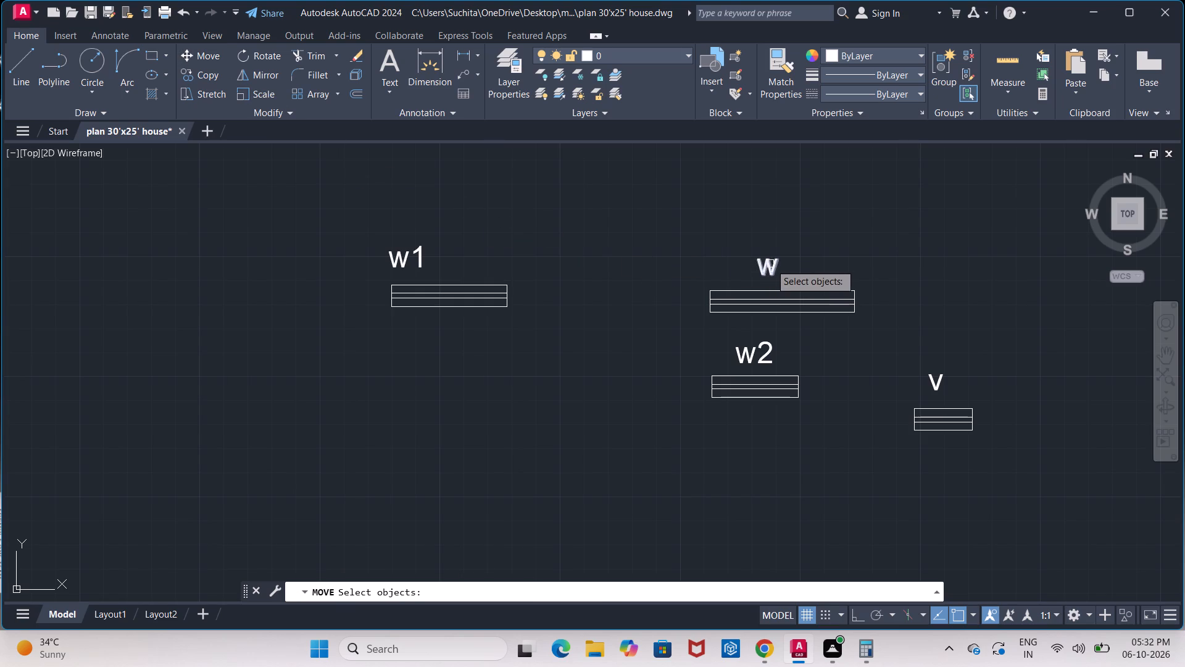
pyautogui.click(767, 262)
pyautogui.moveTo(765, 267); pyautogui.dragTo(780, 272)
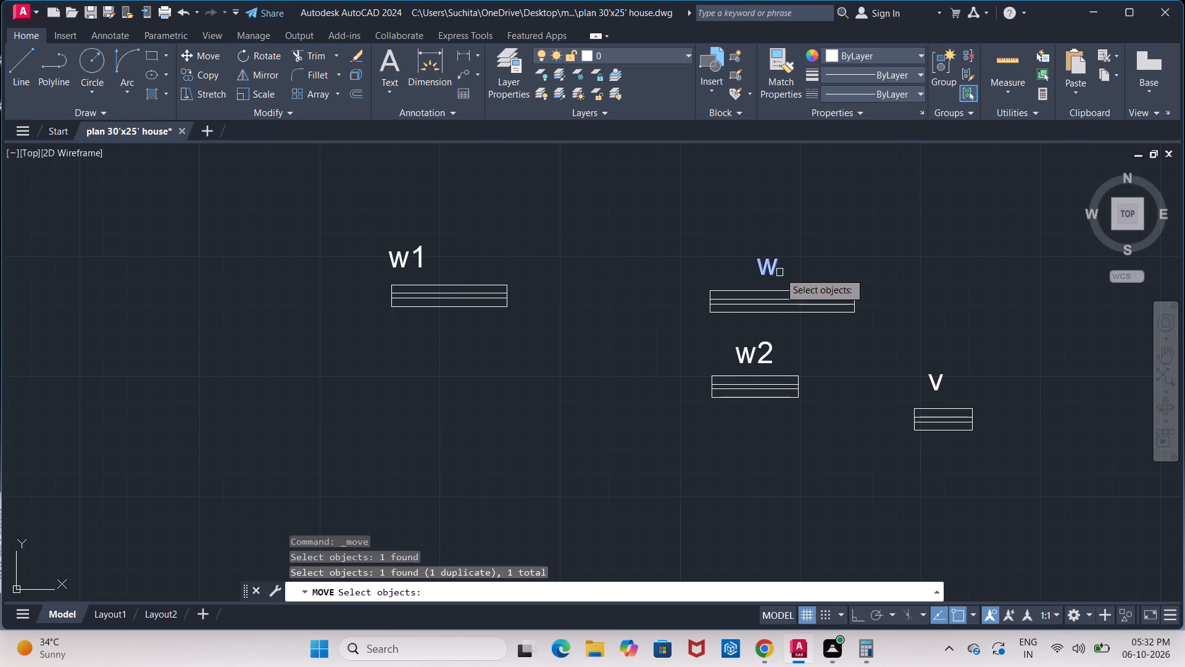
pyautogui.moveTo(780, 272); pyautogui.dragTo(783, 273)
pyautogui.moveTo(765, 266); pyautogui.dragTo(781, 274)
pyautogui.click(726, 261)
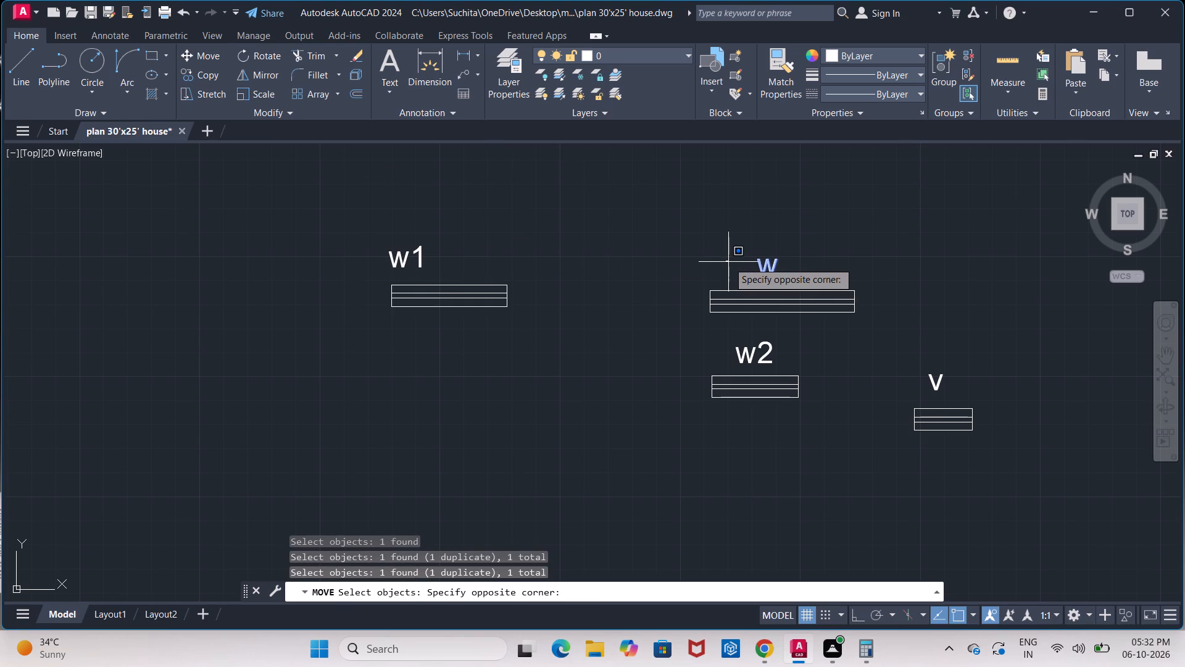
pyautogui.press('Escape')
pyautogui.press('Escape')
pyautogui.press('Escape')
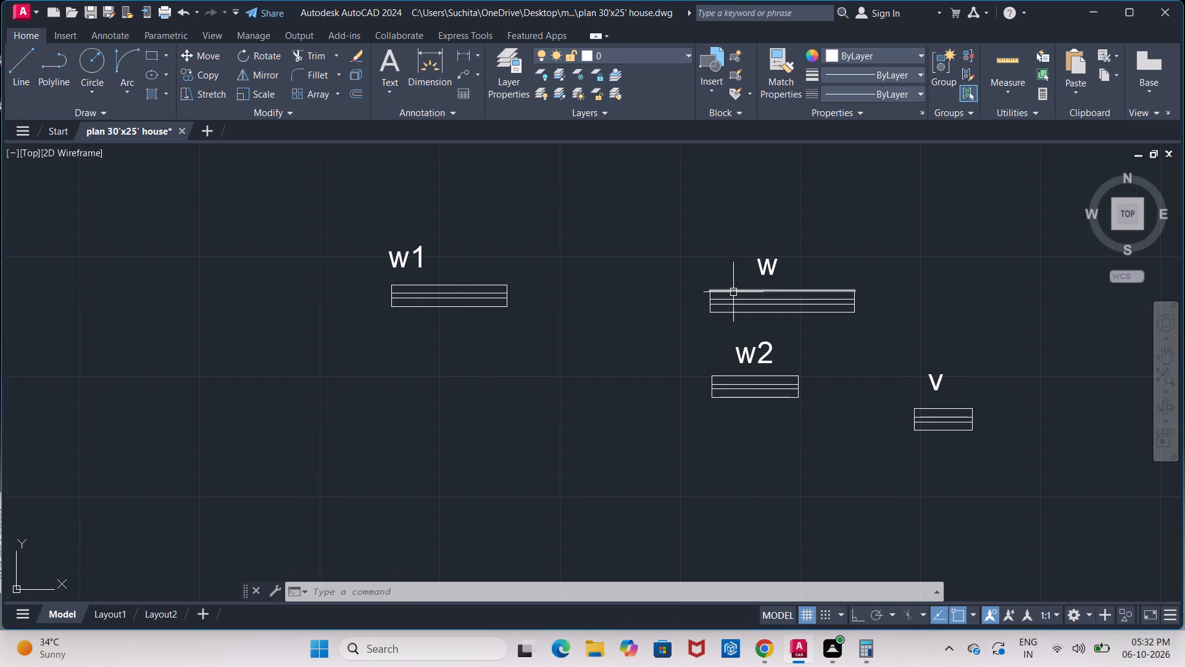
# Copy the w window symbol by its lower-right corner into the bottom outer wall of the dining room, at the short wall mark.
pyautogui.click(683, 270)
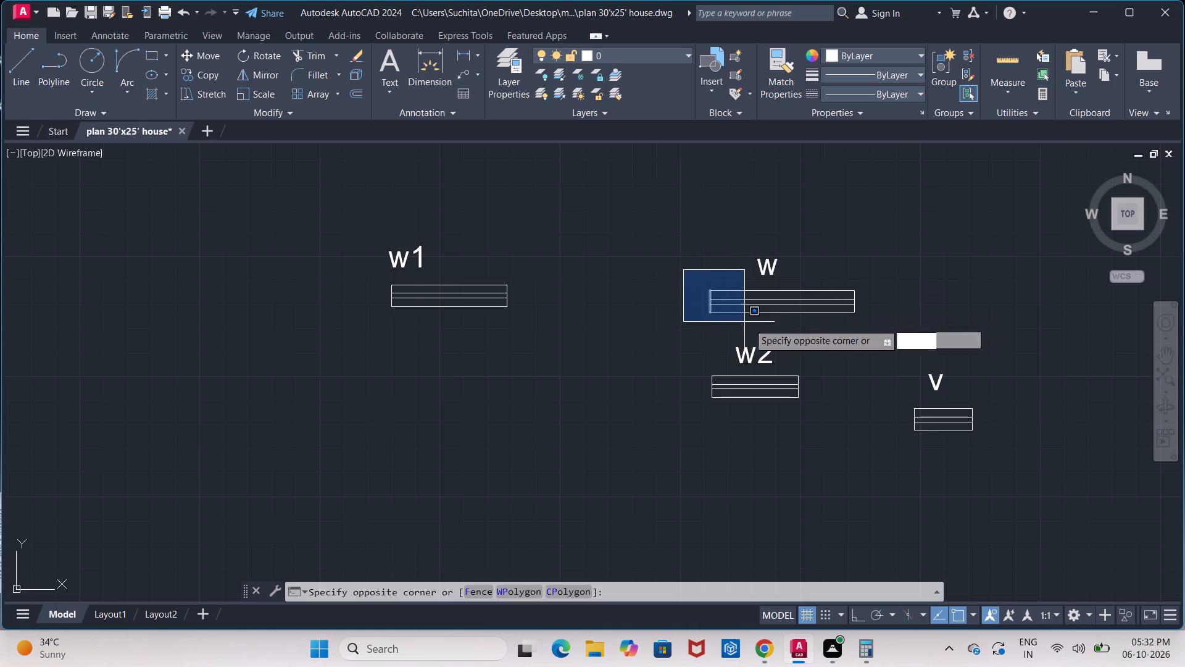
pyautogui.click(875, 342)
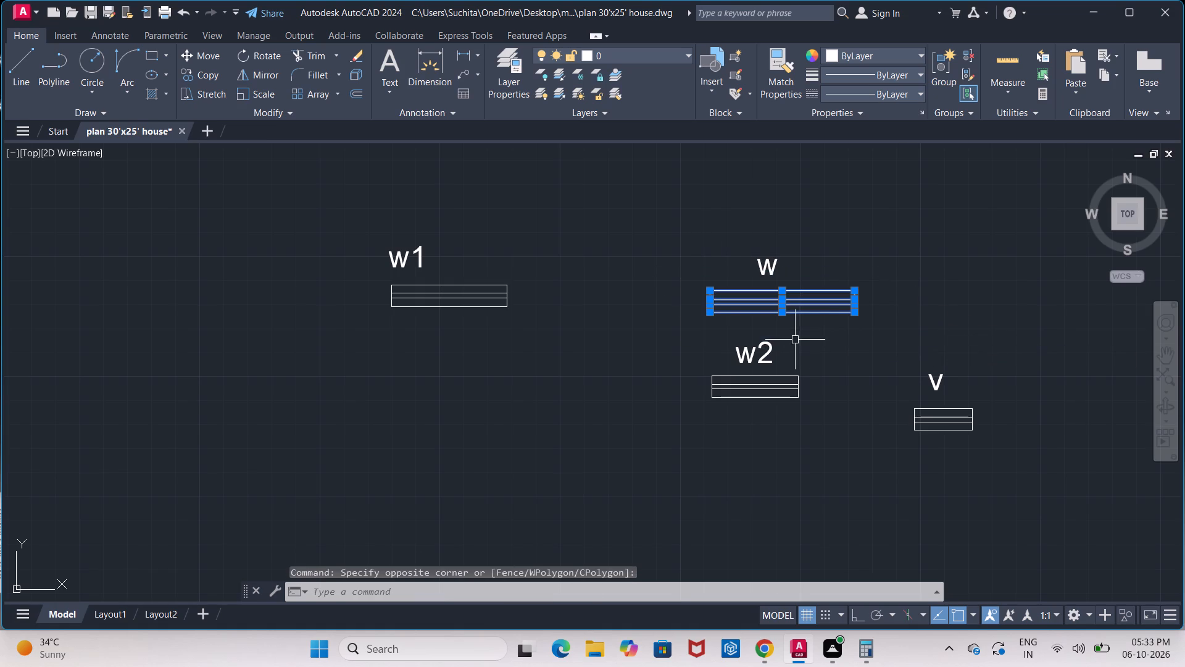
pyautogui.scroll(-2, 795, 340)
pyautogui.moveTo(795, 340); pyautogui.dragTo(797, 232, button='middle')
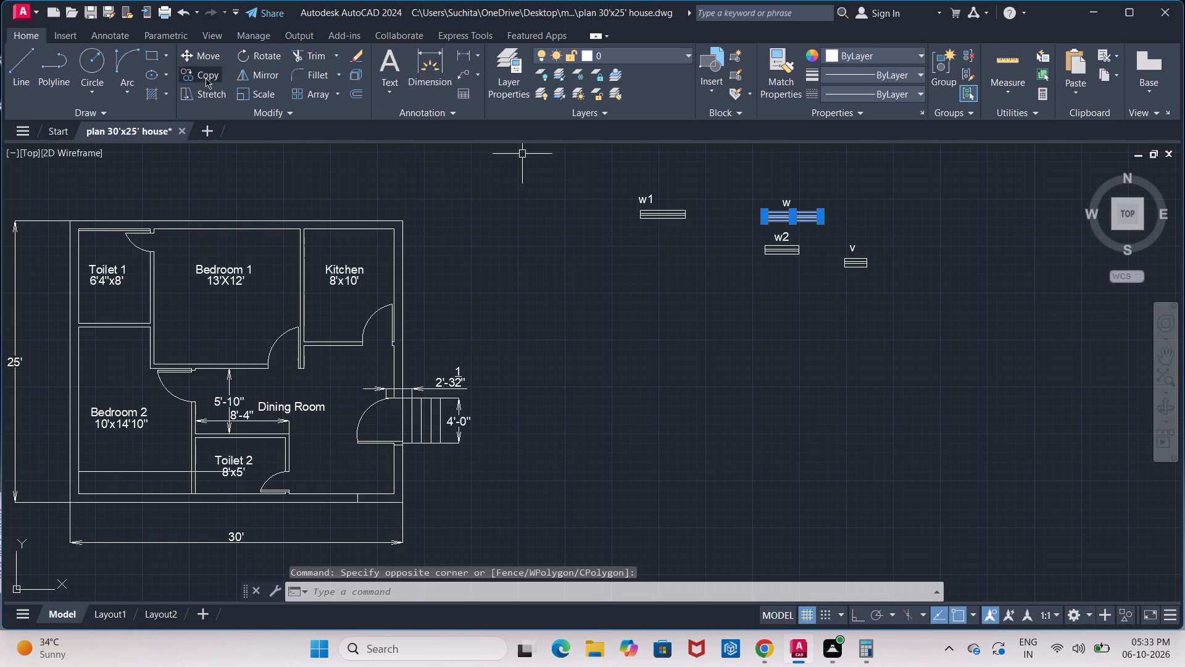
pyautogui.click(206, 78)
pyautogui.scroll(2, 802, 214)
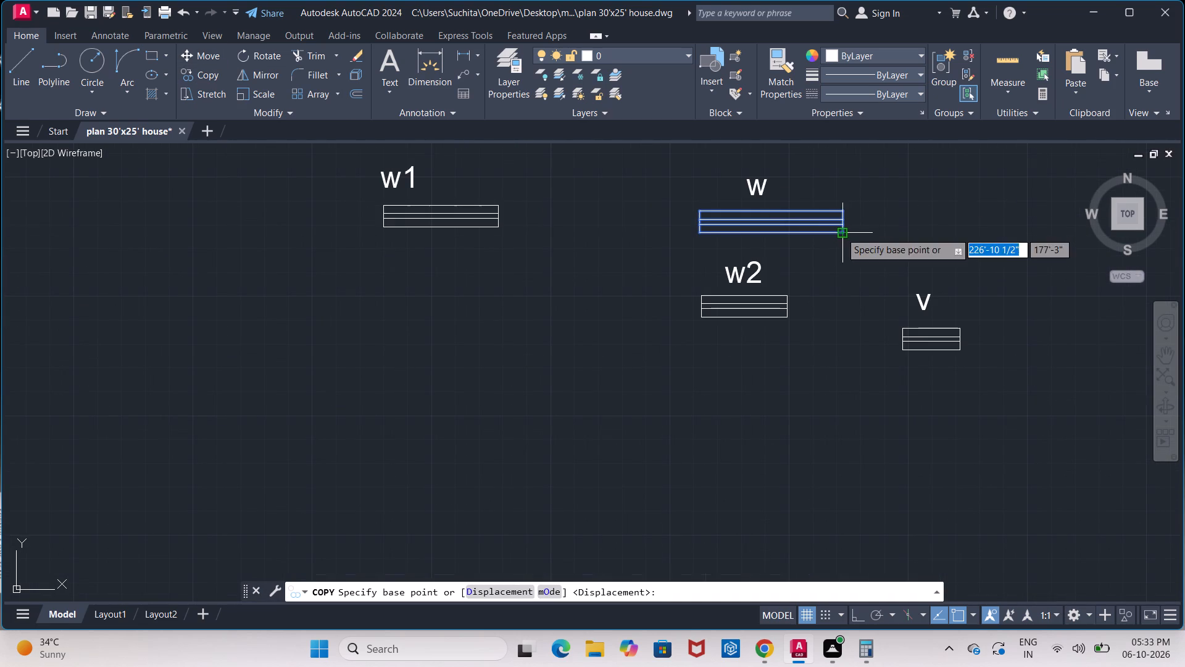
pyautogui.click(841, 232)
pyautogui.moveTo(824, 351); pyautogui.dragTo(941, 164, button='middle')
pyautogui.scroll(-1, 838, 307)
pyautogui.moveTo(424, 445); pyautogui.dragTo(542, 390, button='middle')
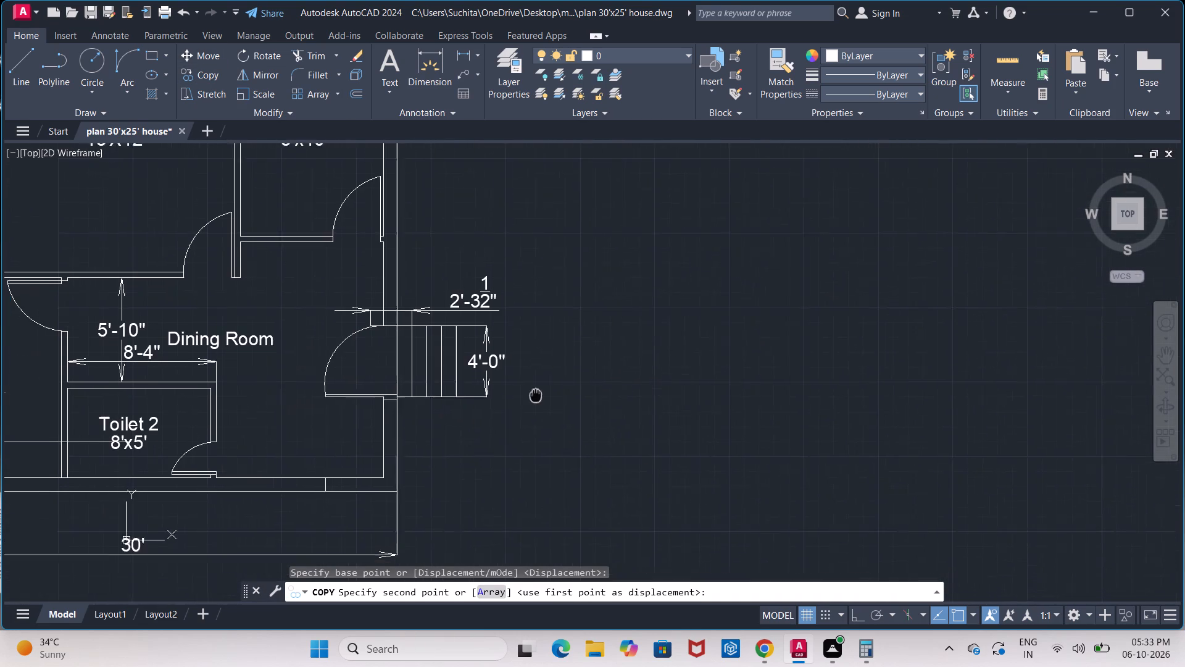
pyautogui.moveTo(542, 390); pyautogui.dragTo(547, 385, button='middle')
pyautogui.scroll(2, 367, 435)
pyautogui.moveTo(331, 454); pyautogui.dragTo(396, 376, button='middle')
pyautogui.scroll(2, 347, 464)
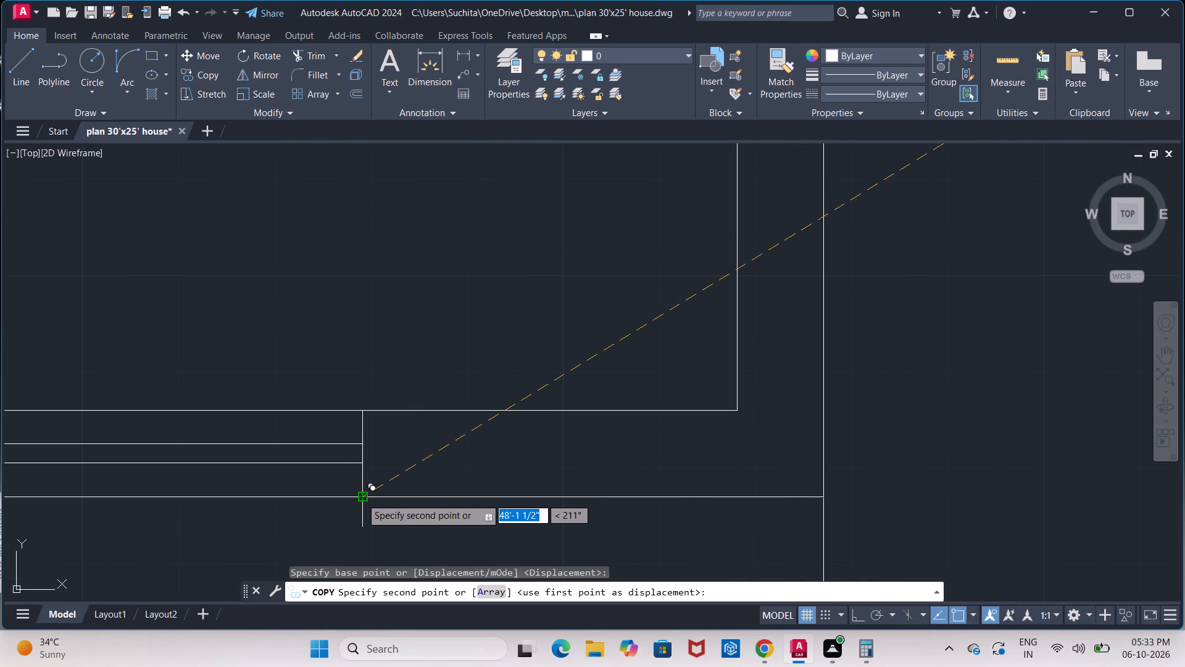
pyautogui.click(361, 498)
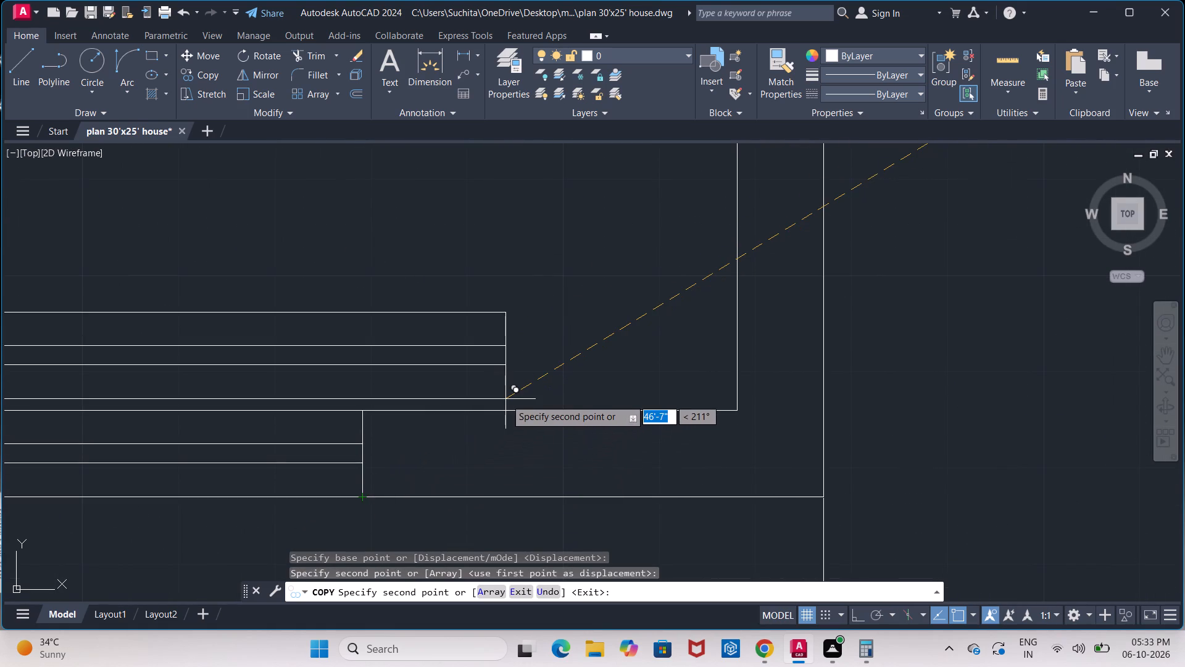
pyautogui.press('Escape')
# Try to copy the v window symbol by its lower-right corner into the outer wall below Toilet 2, placing it twice.
pyautogui.scroll(-4, 506, 399)
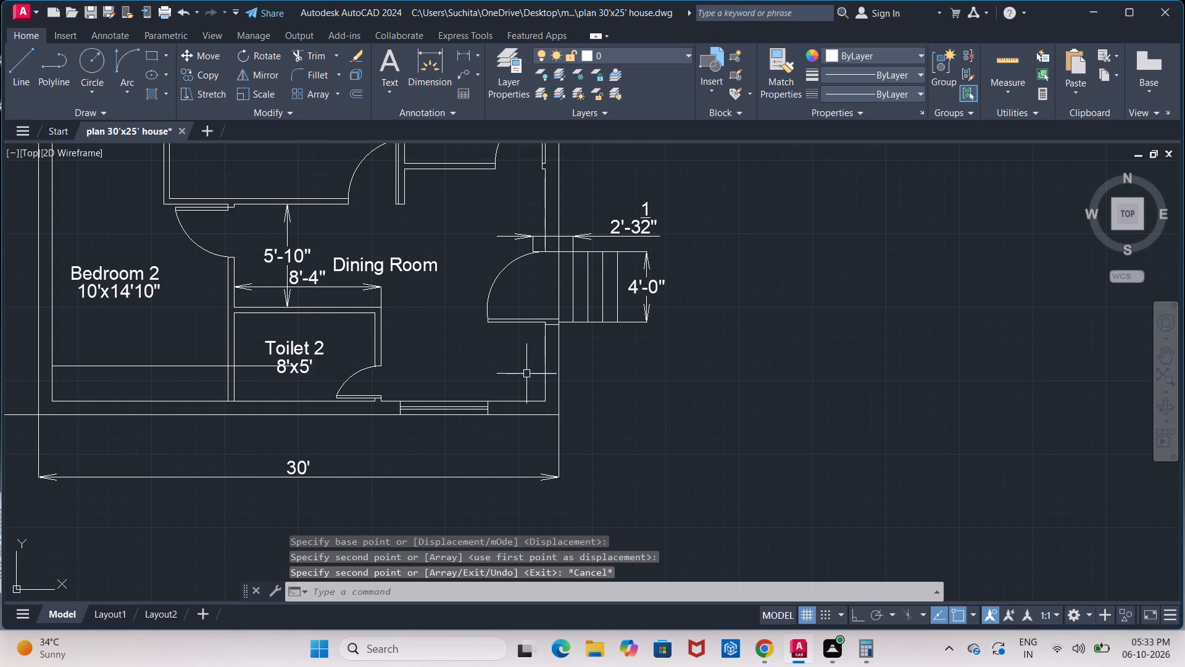
pyautogui.moveTo(530, 374); pyautogui.dragTo(533, 427, button='middle')
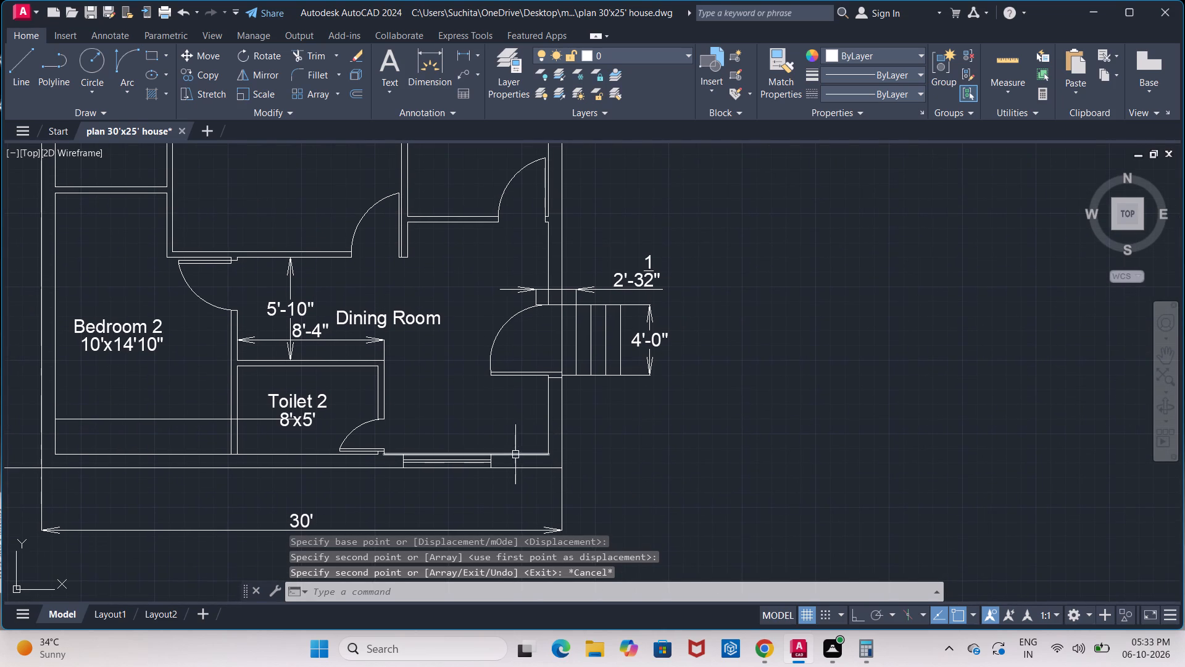
pyautogui.moveTo(513, 444); pyautogui.dragTo(451, 435, button='middle')
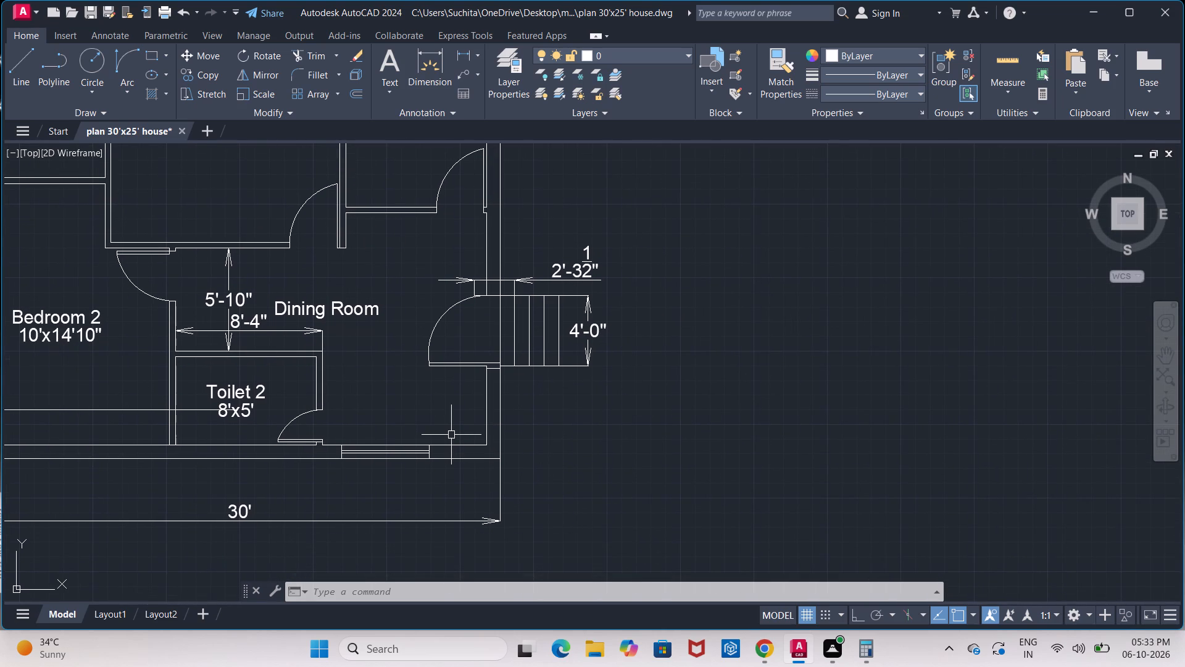
pyautogui.scroll(-2, 649, 437)
pyautogui.moveTo(647, 437); pyautogui.dragTo(589, 445, button='middle')
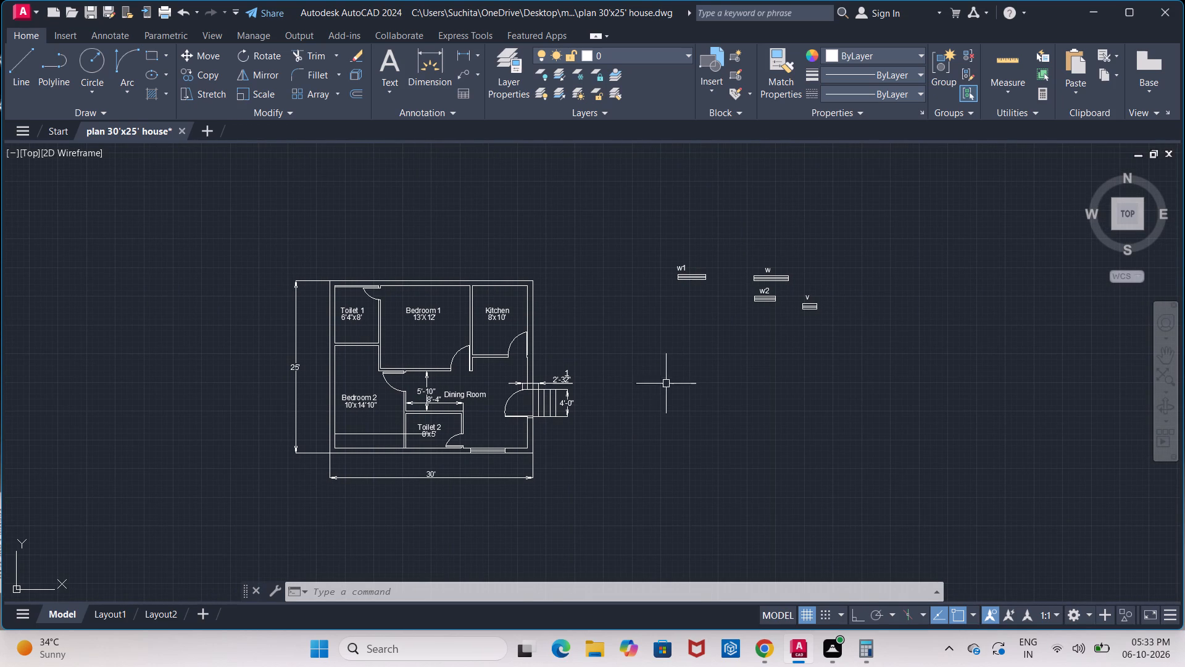
pyautogui.scroll(2, 790, 306)
pyautogui.click(797, 293)
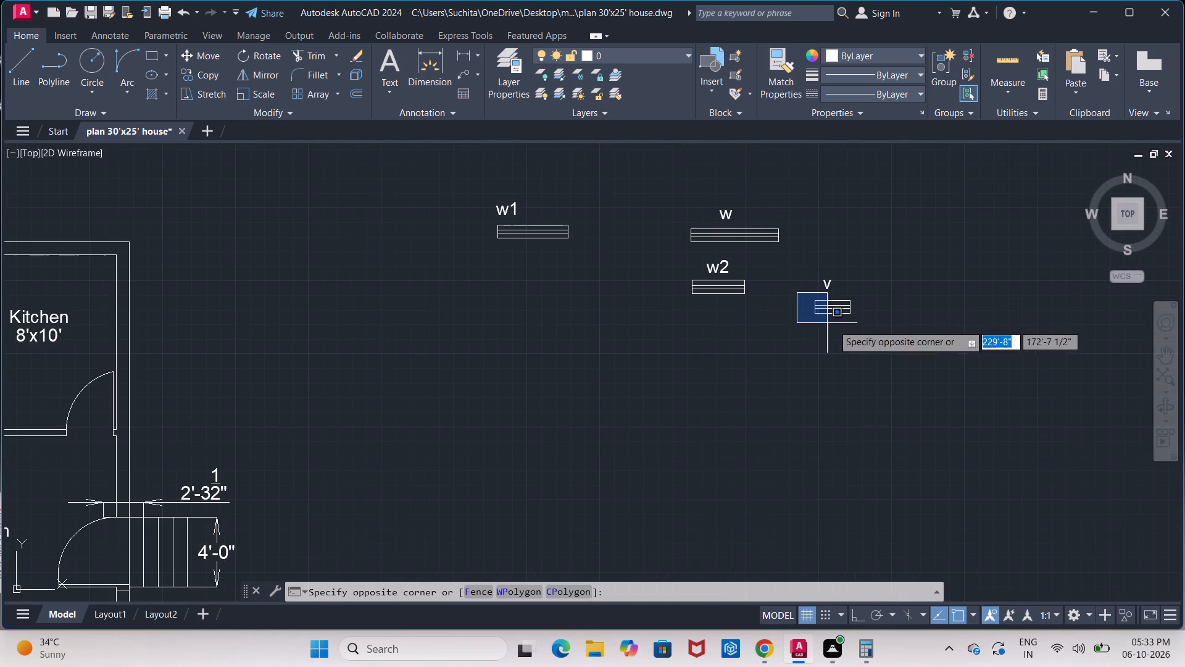
pyautogui.click(855, 321)
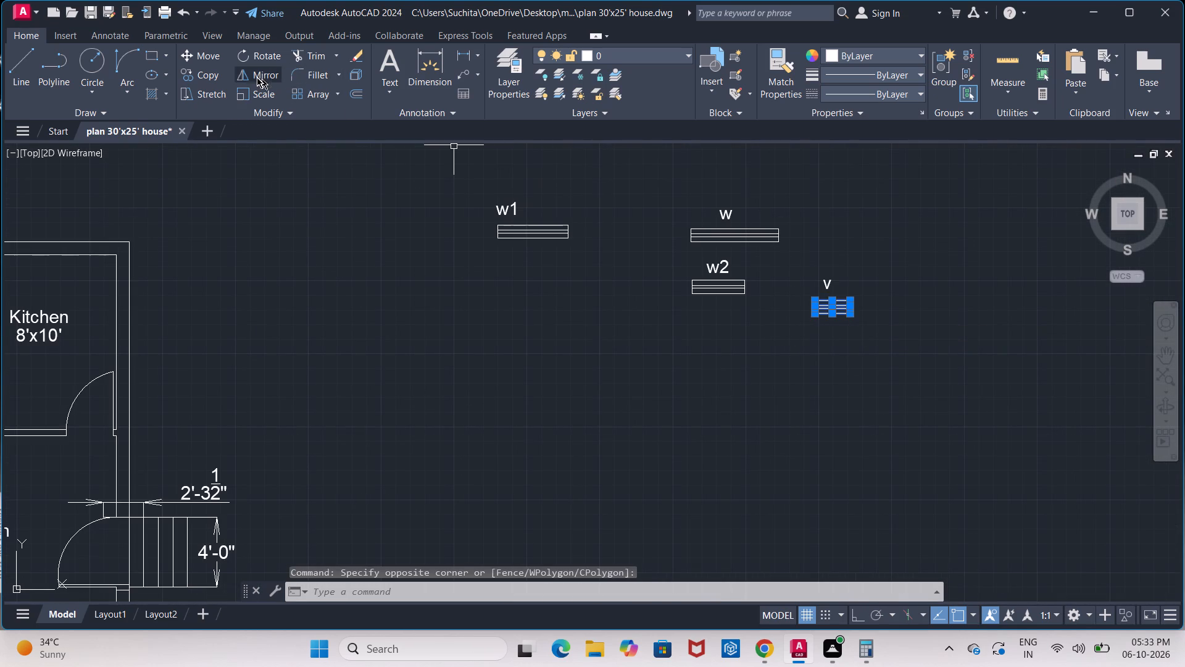
pyautogui.click(211, 78)
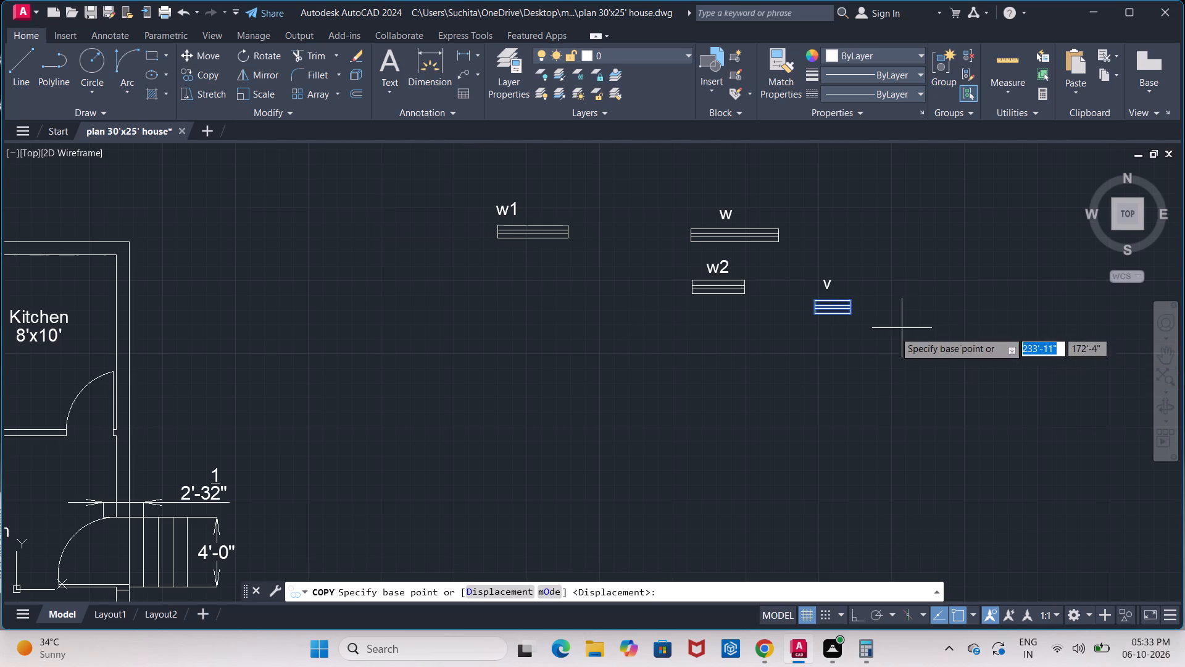
pyautogui.click(850, 315)
pyautogui.moveTo(694, 441); pyautogui.dragTo(713, 429, button='middle')
pyautogui.scroll(-1, 713, 429)
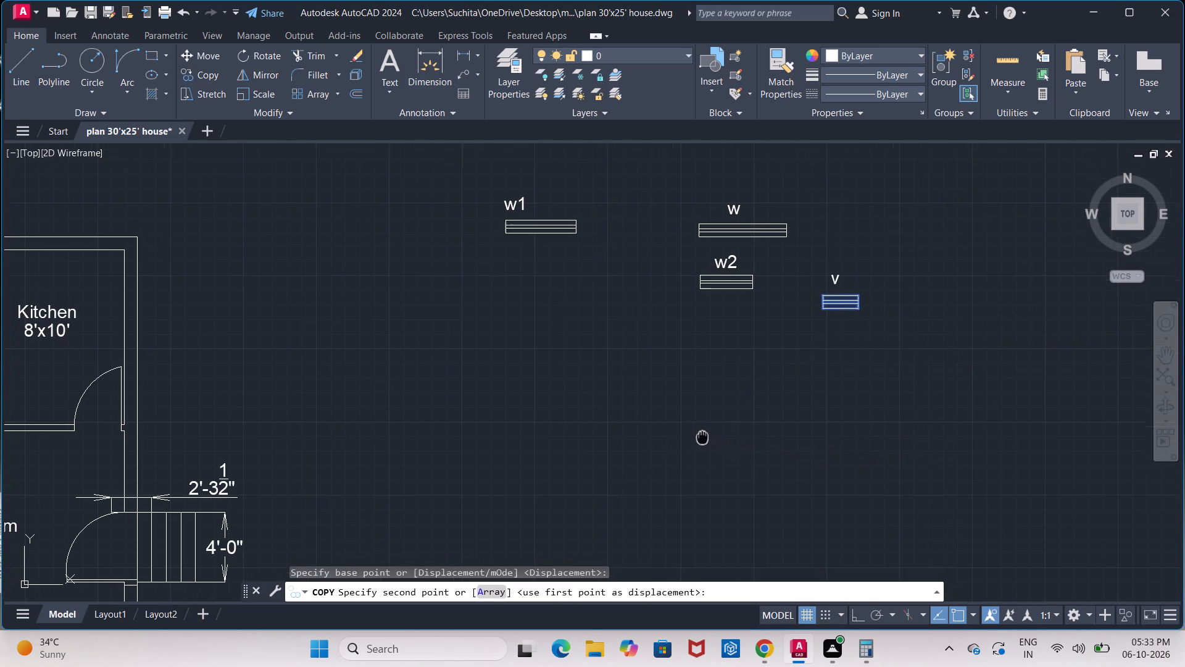
pyautogui.moveTo(713, 429); pyautogui.dragTo(937, 306, button='middle')
pyautogui.scroll(2, 371, 437)
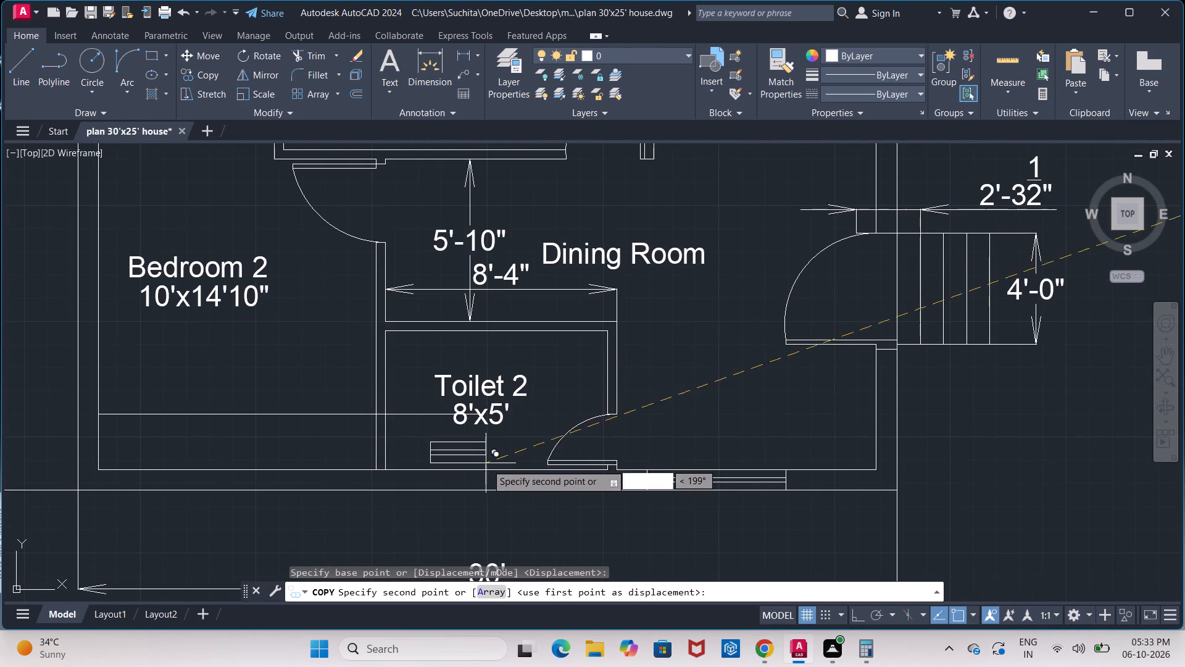
pyautogui.scroll(3, 486, 476)
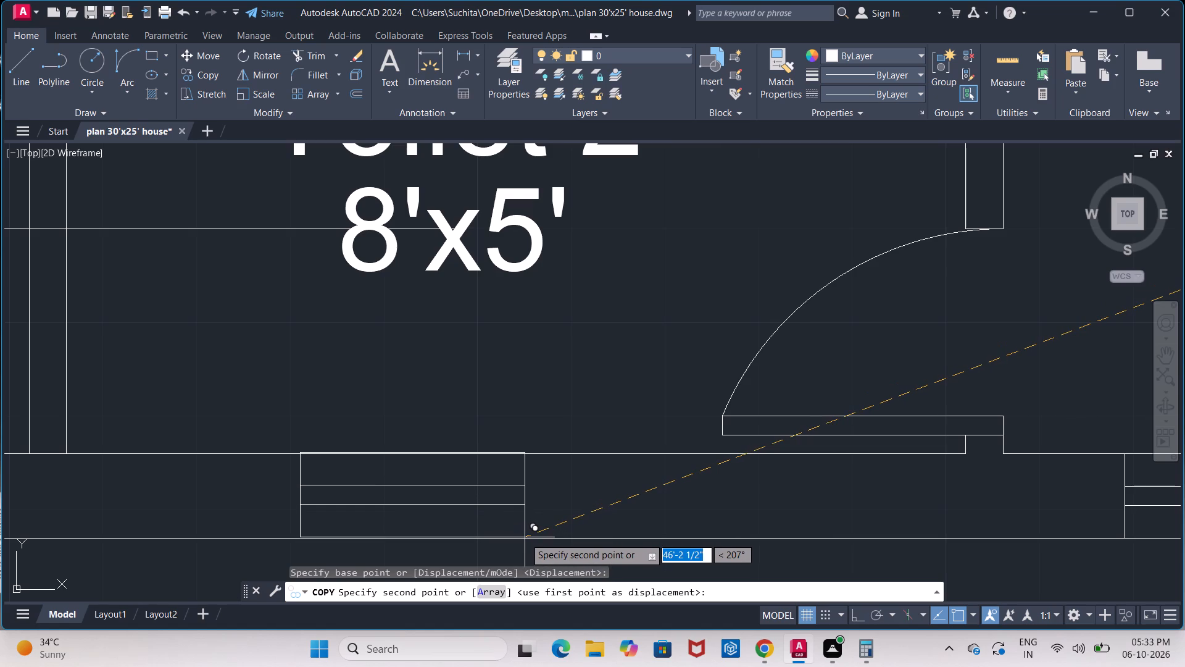
pyautogui.click(528, 539)
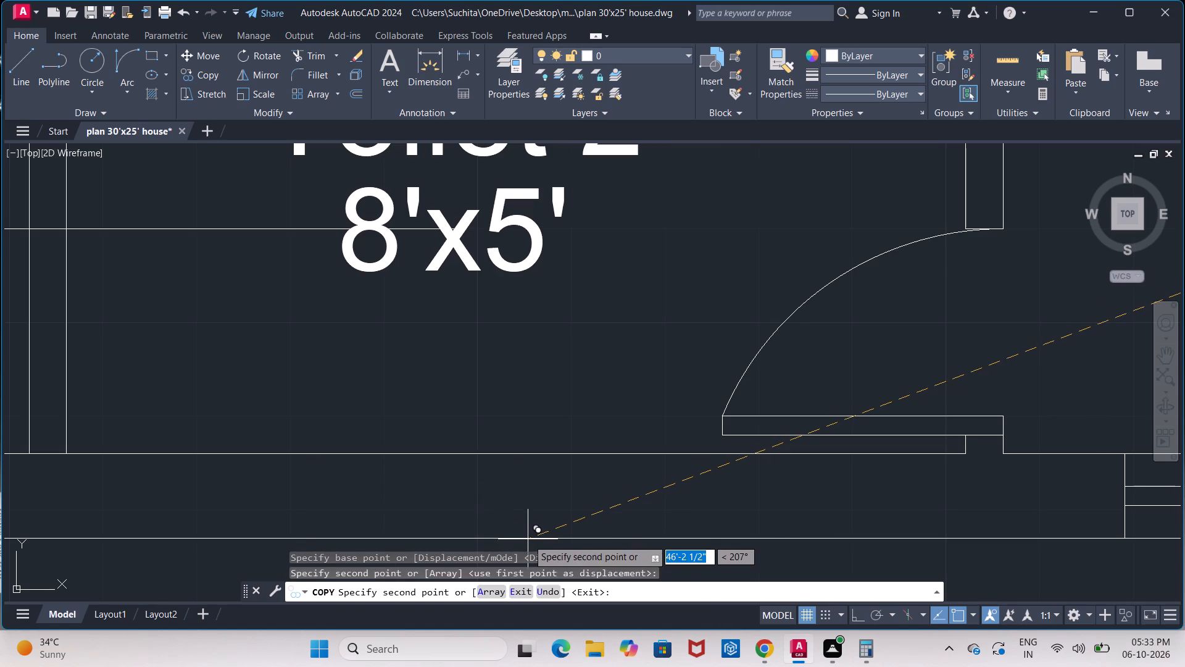
pyautogui.moveTo(562, 536); pyautogui.dragTo(560, 424, button='middle')
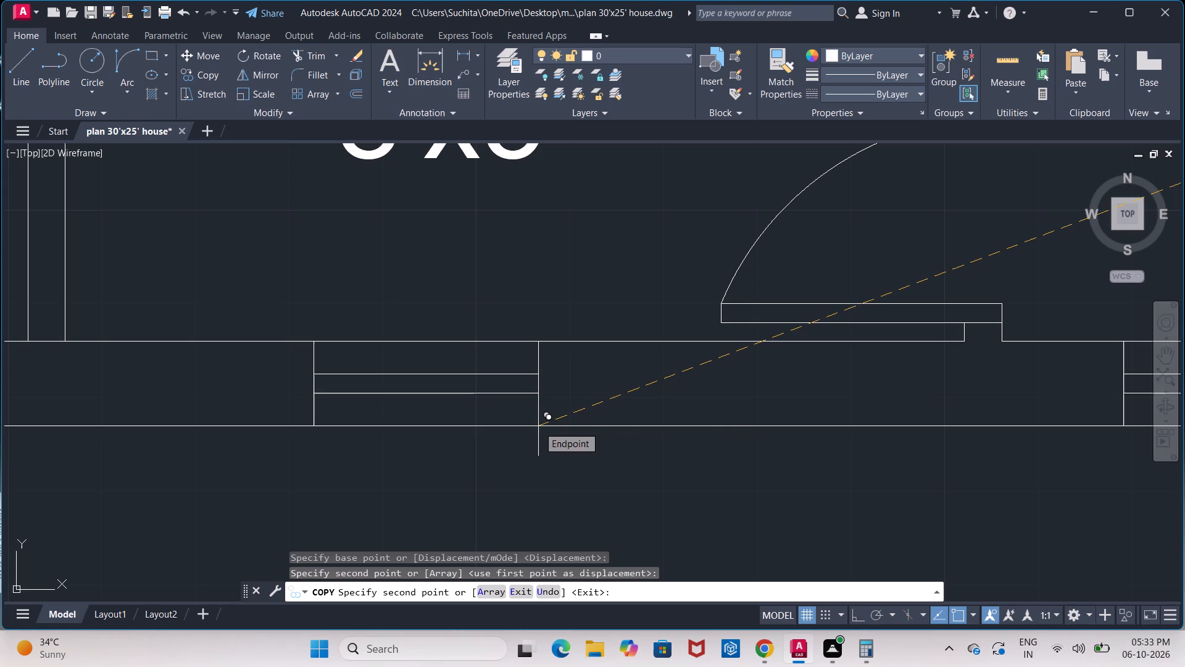
pyautogui.click(538, 426)
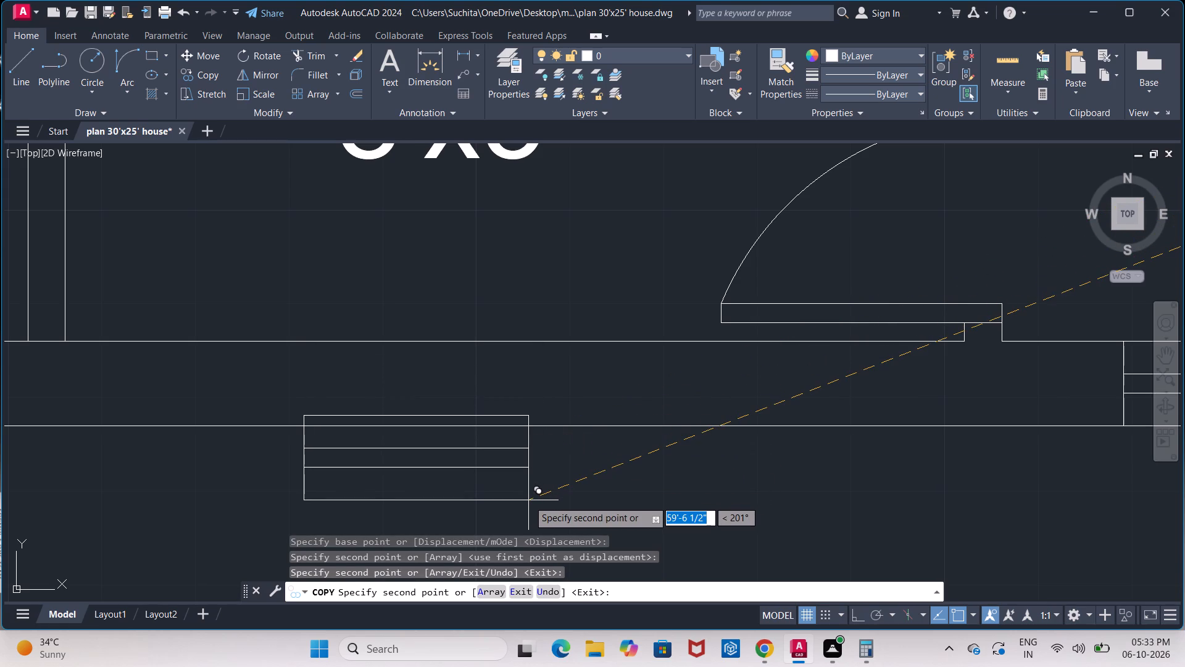
pyautogui.press('Escape')
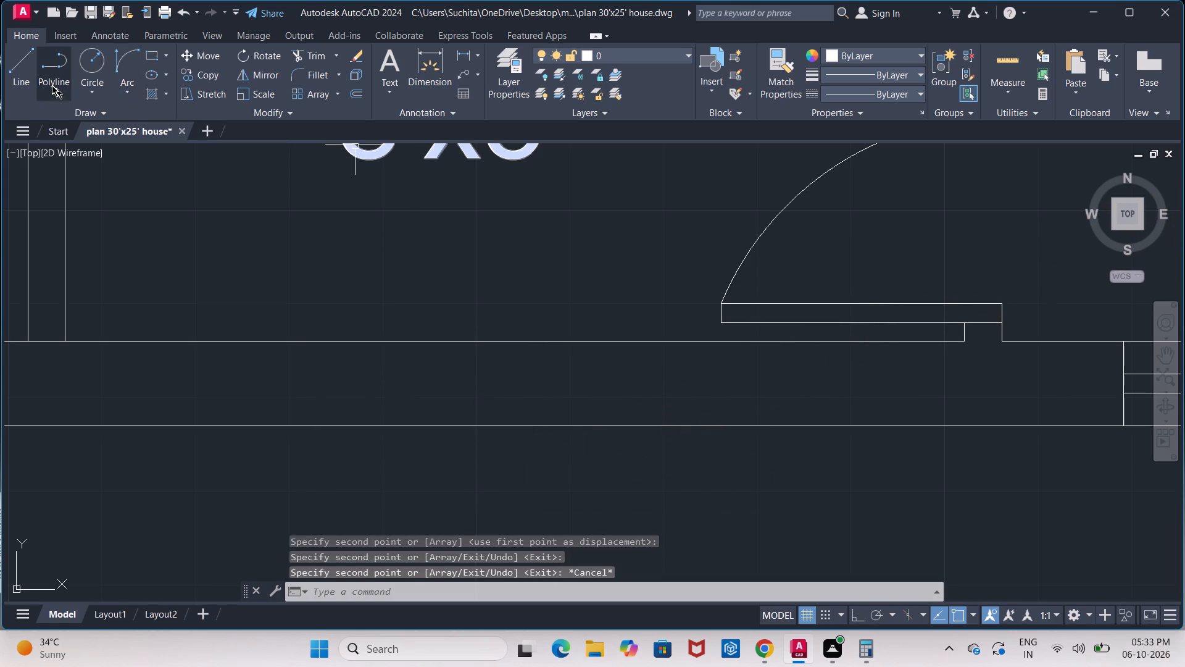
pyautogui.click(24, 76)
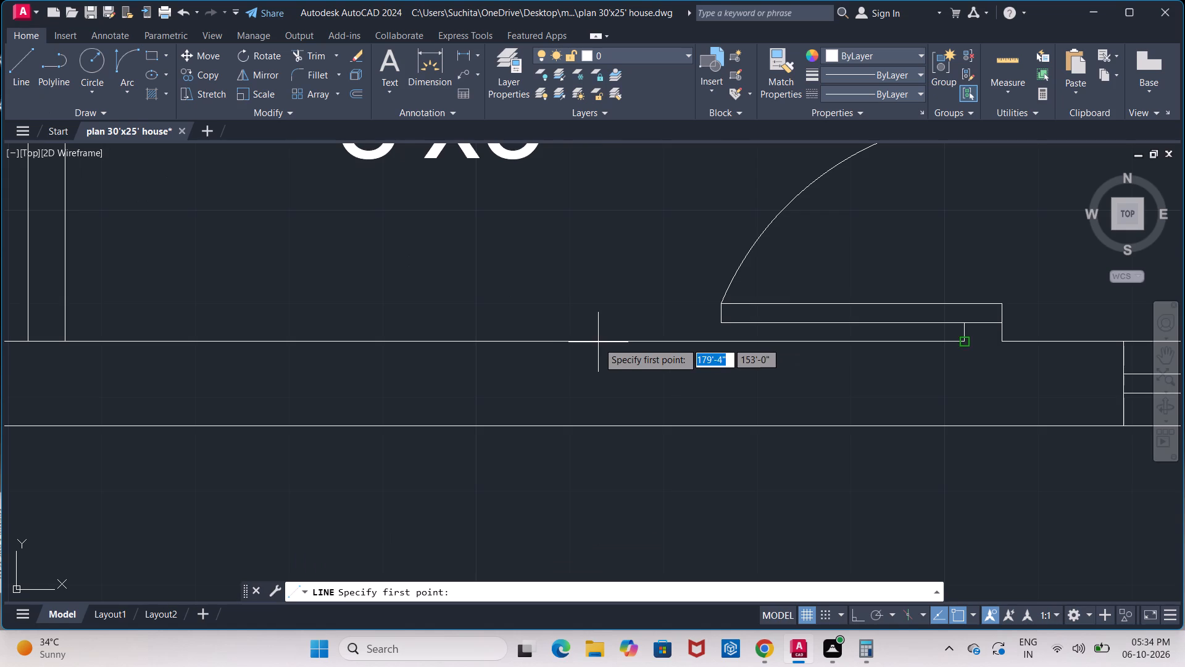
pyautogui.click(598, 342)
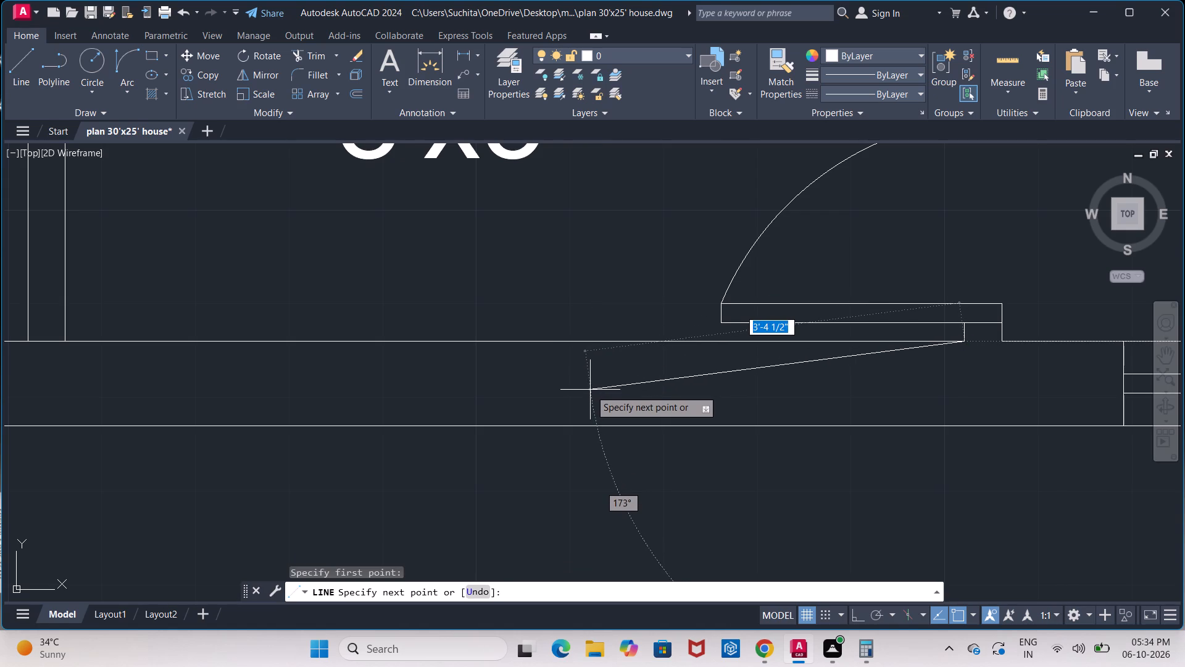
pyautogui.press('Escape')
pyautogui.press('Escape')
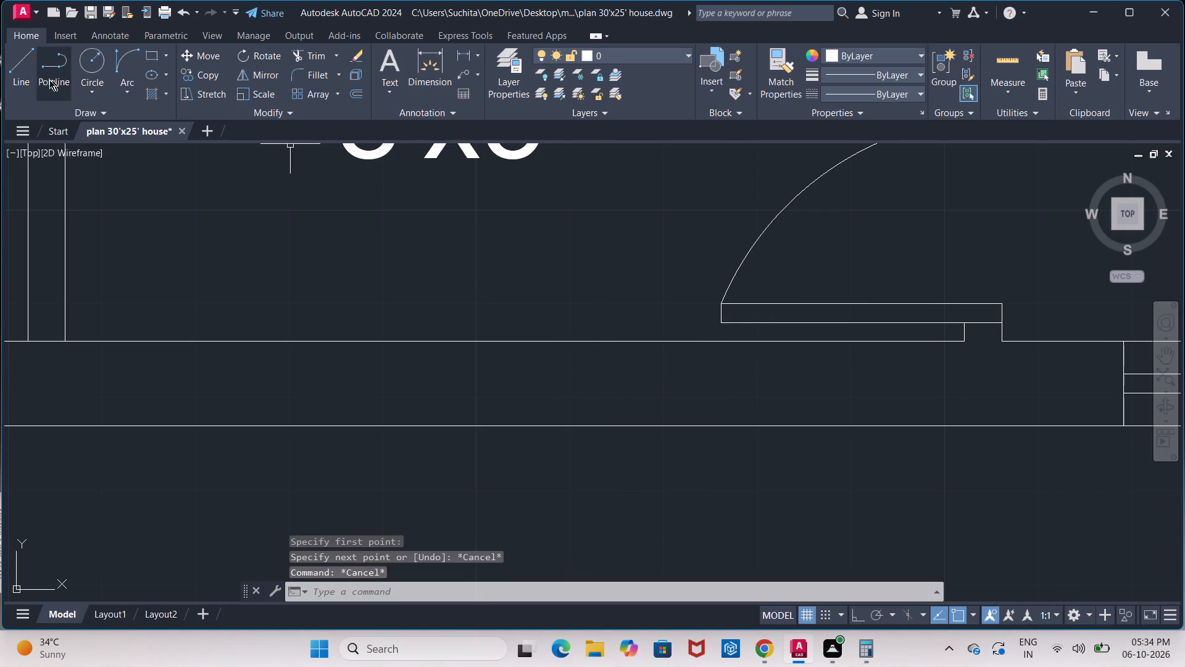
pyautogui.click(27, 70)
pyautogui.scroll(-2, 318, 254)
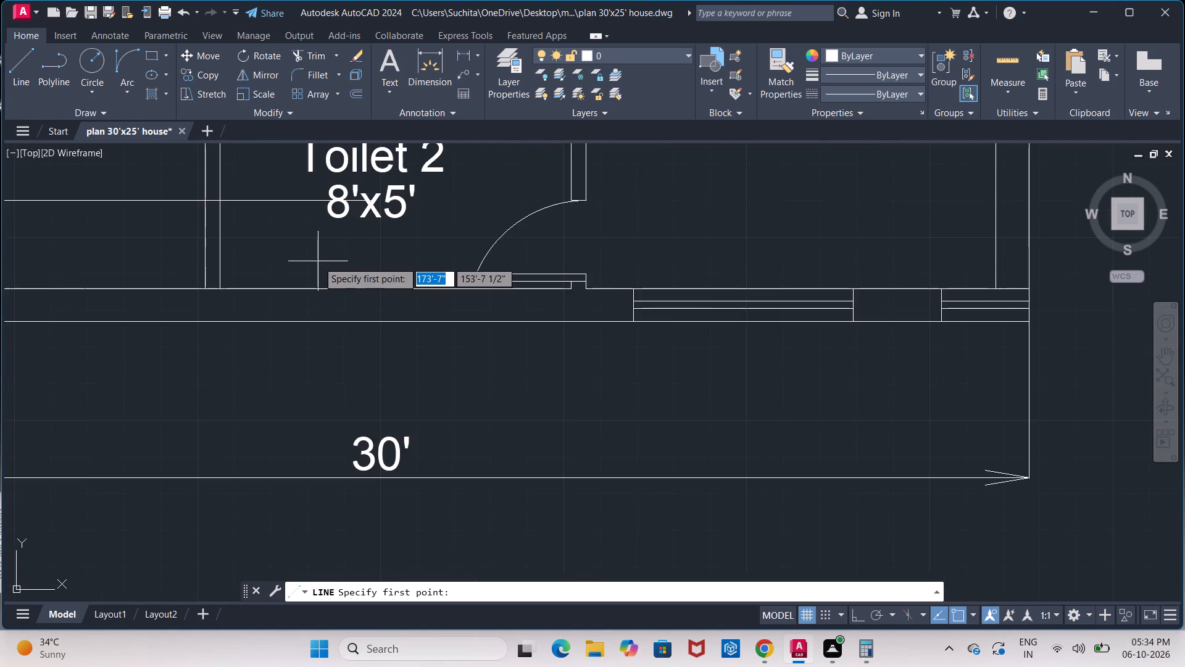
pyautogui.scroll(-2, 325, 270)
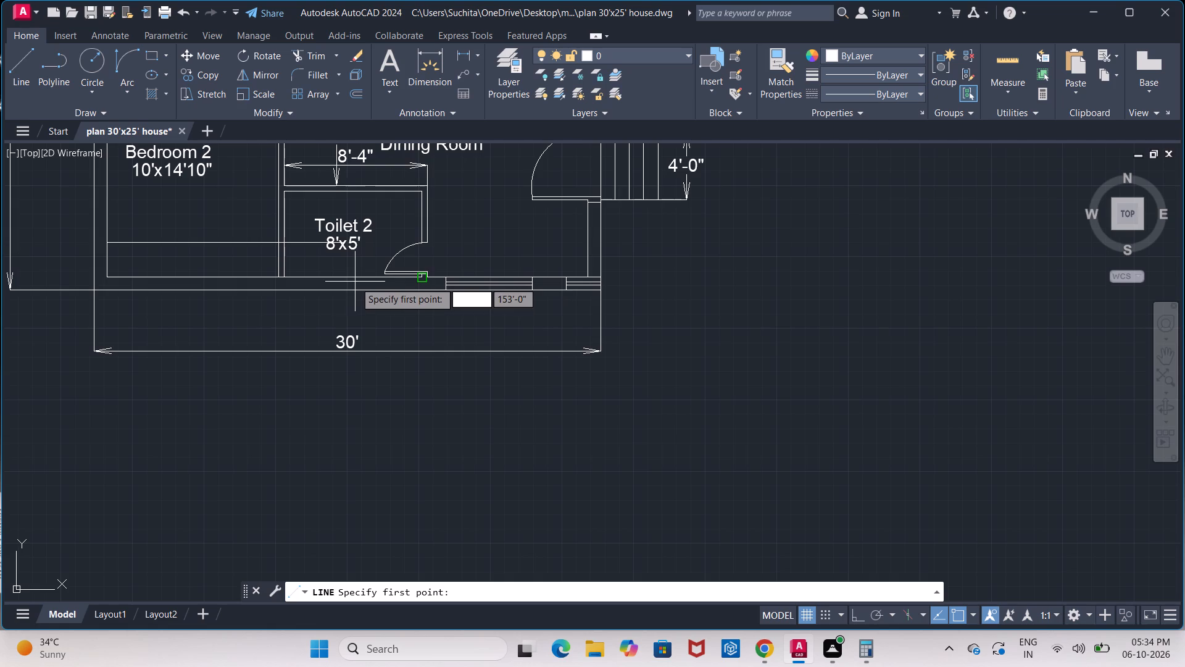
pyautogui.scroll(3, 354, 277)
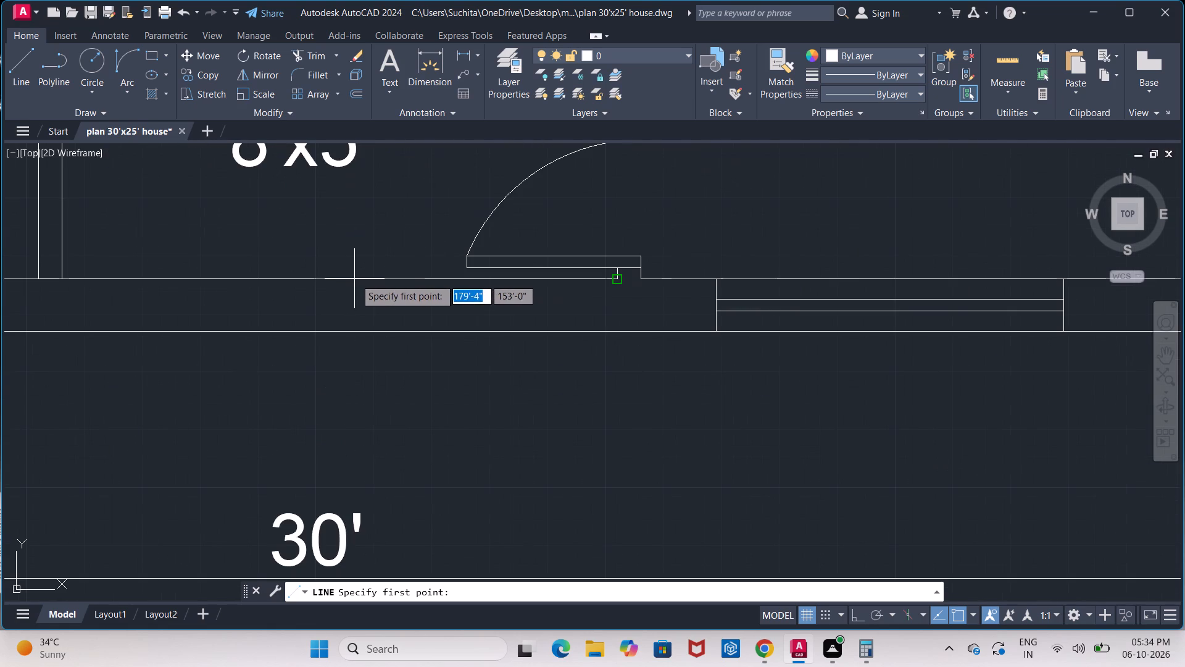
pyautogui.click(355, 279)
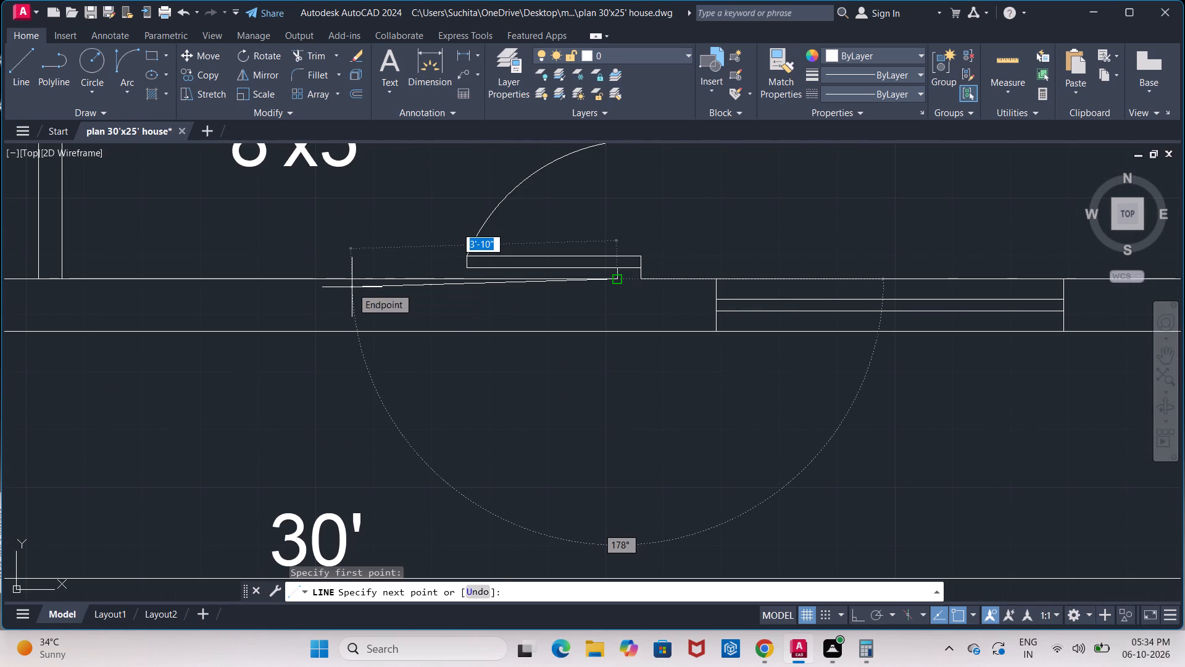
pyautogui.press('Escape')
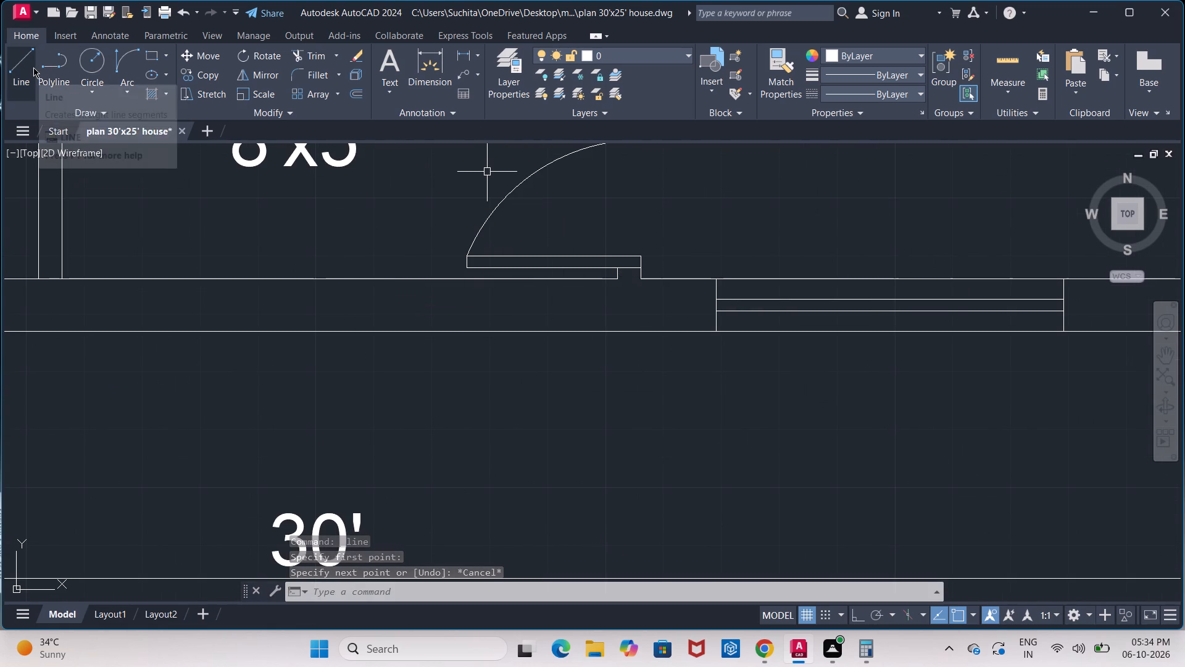
# With Ortho on, draw a line about 1'-6" straight down across the outer wall from the Toilet 2 door jamb's lower end.
pyautogui.click(30, 65)
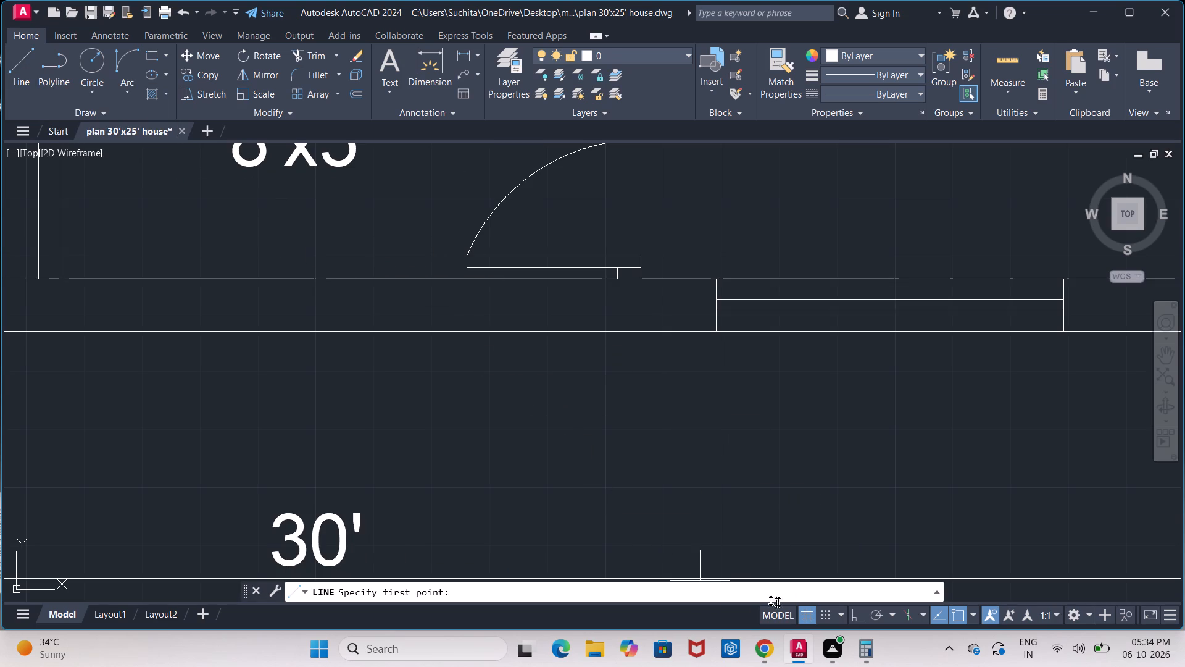
pyautogui.click(852, 615)
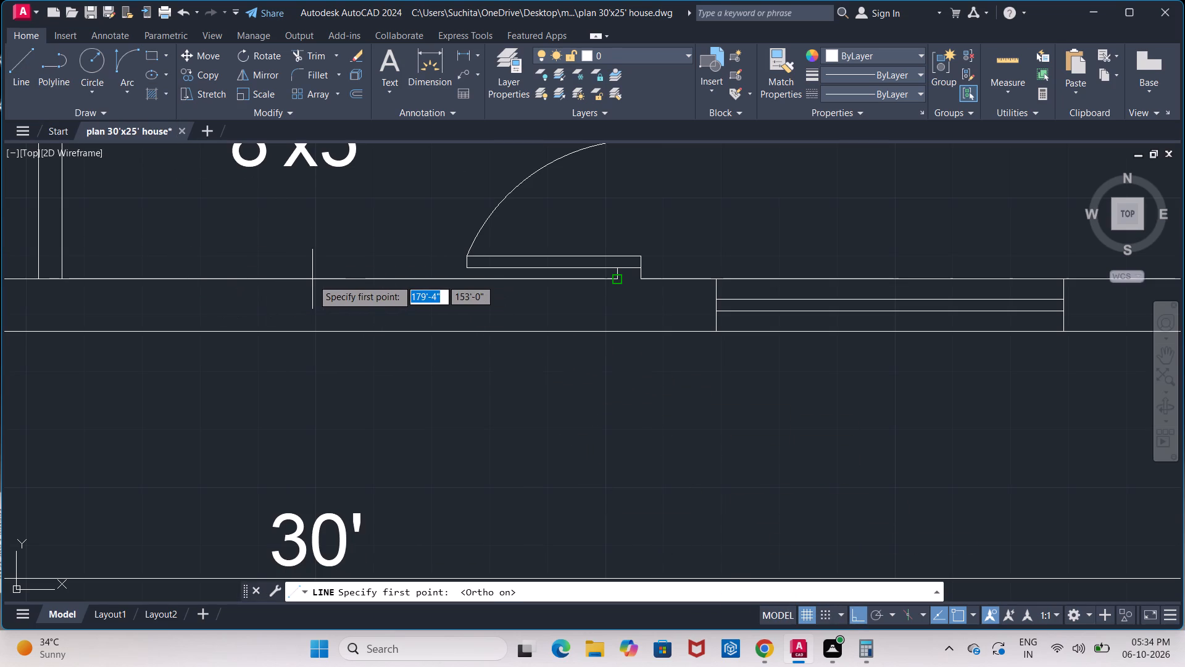
pyautogui.click(615, 282)
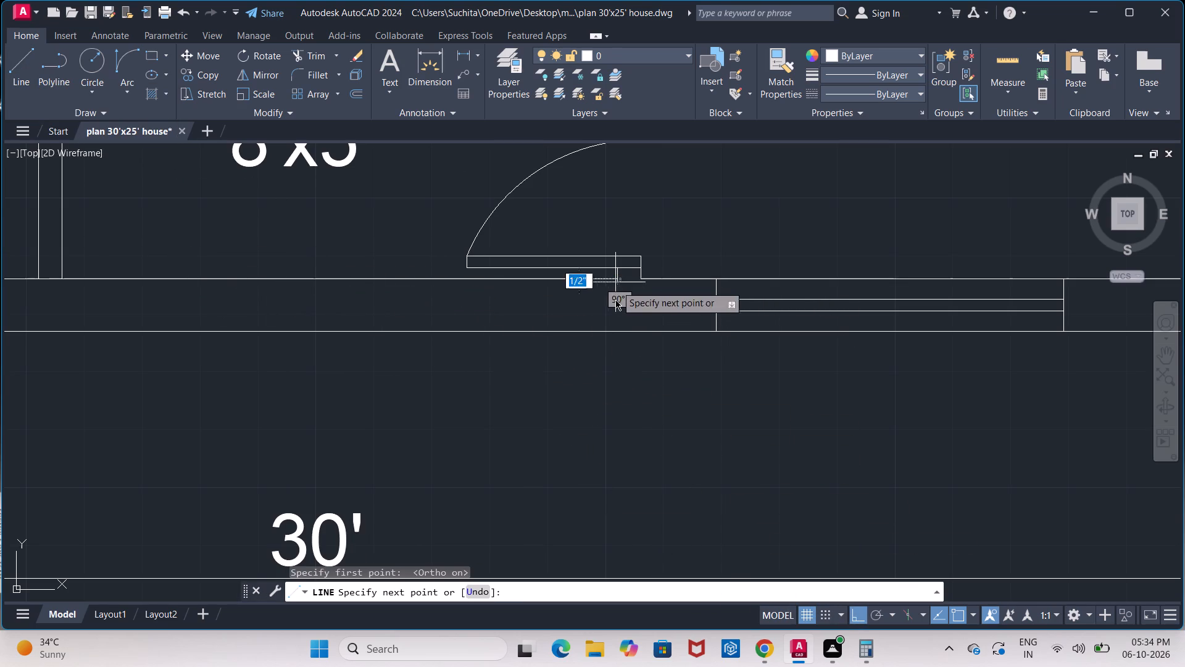
pyautogui.click(619, 384)
pyautogui.press('Escape')
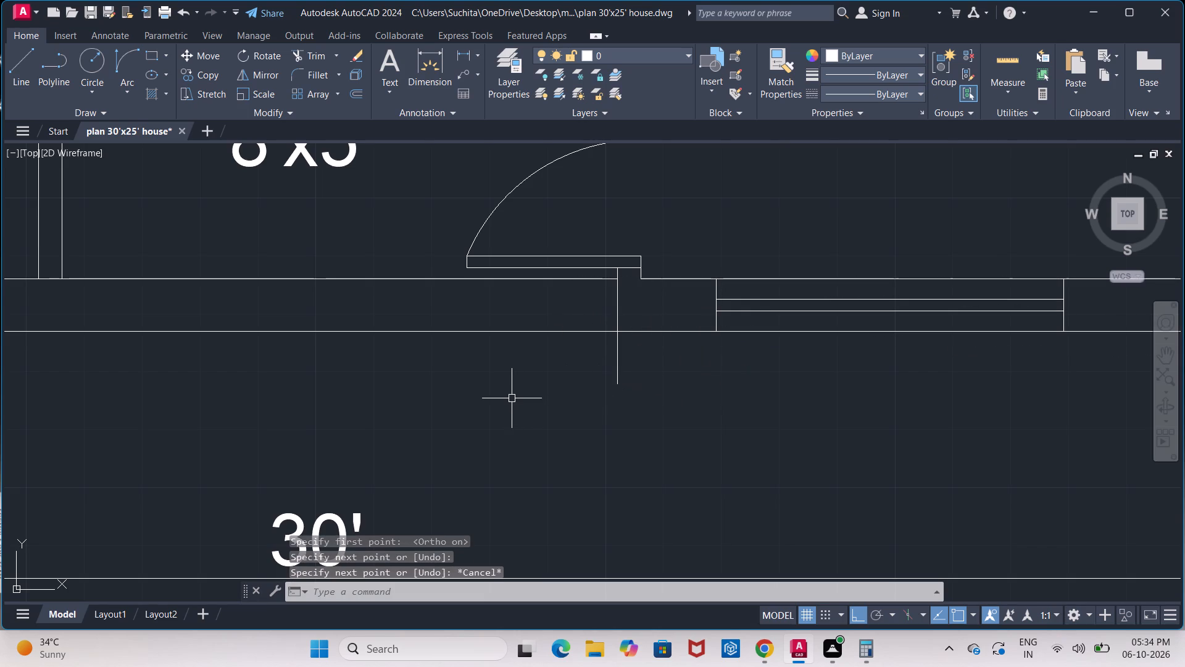
pyautogui.press('Escape')
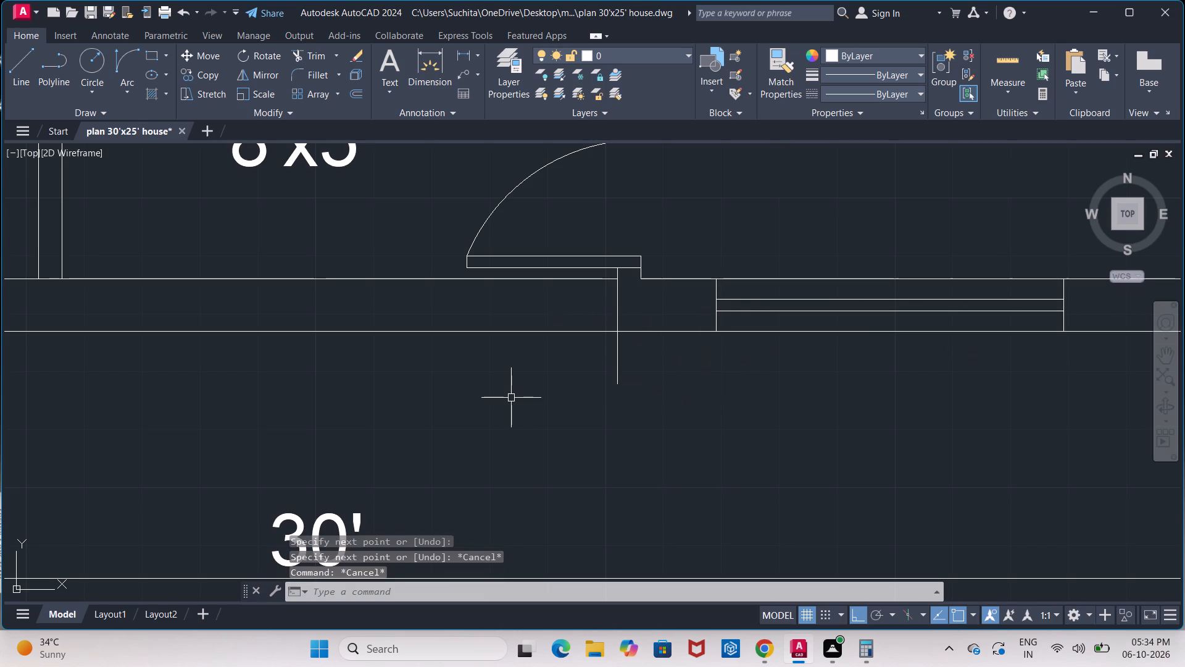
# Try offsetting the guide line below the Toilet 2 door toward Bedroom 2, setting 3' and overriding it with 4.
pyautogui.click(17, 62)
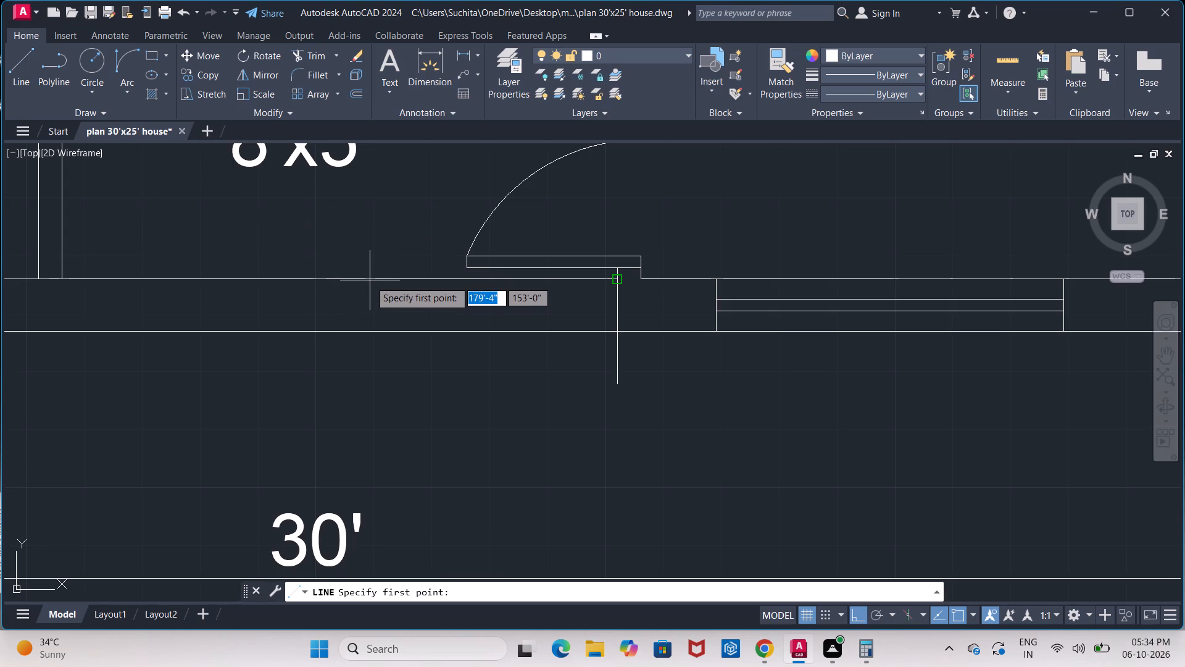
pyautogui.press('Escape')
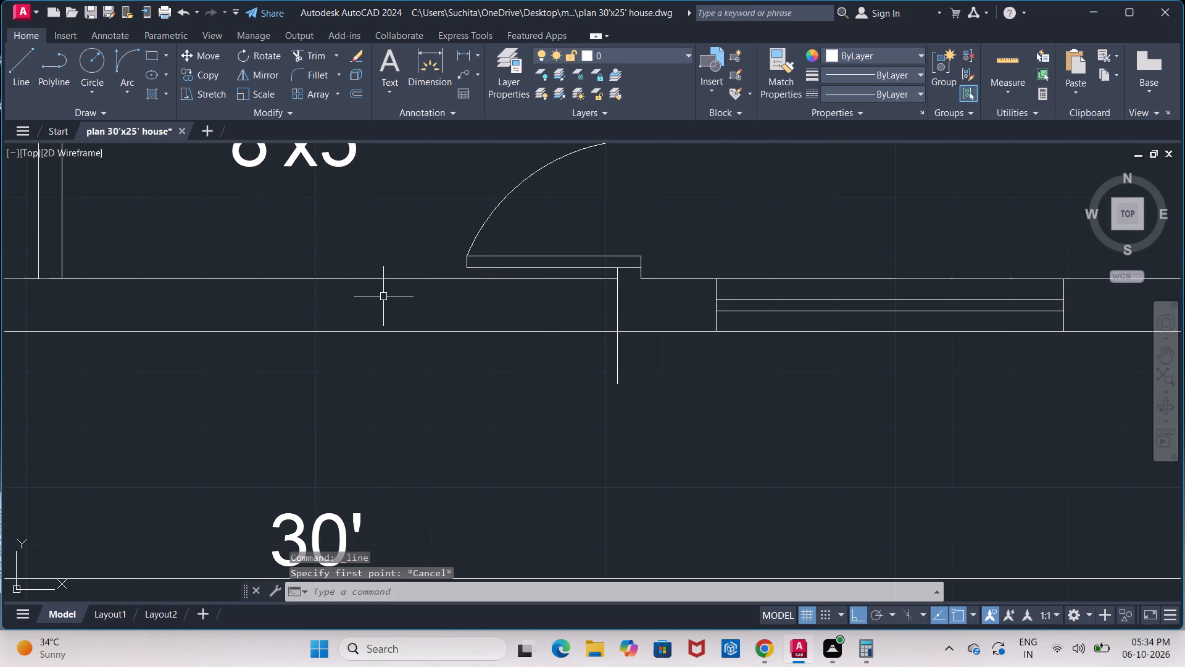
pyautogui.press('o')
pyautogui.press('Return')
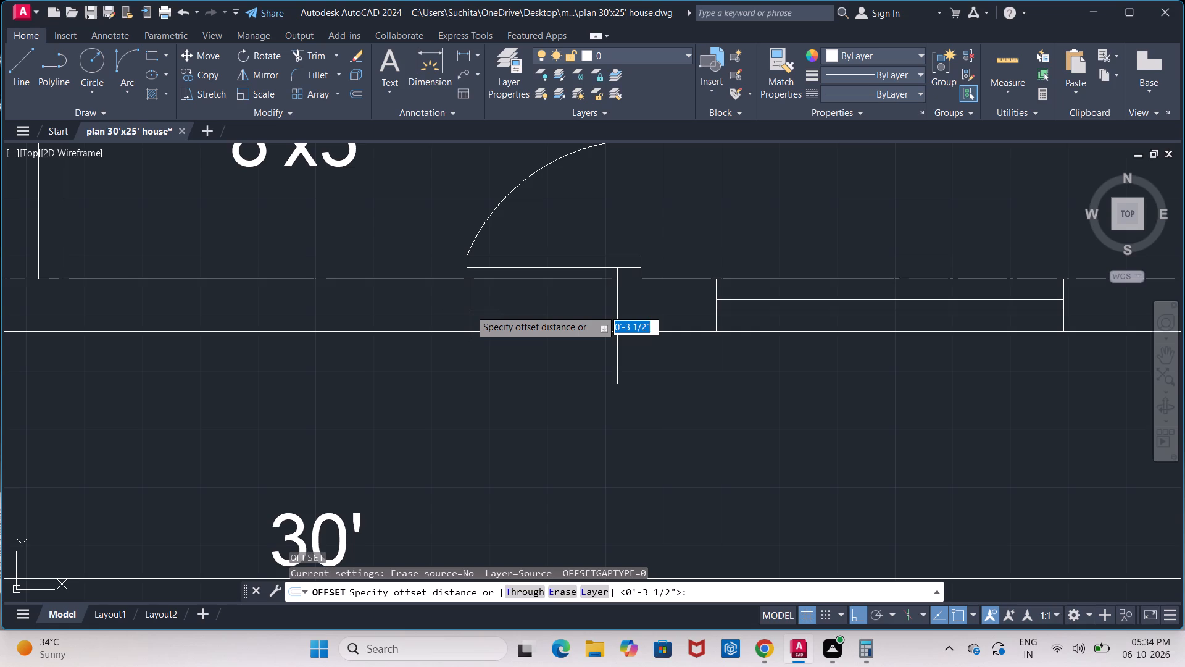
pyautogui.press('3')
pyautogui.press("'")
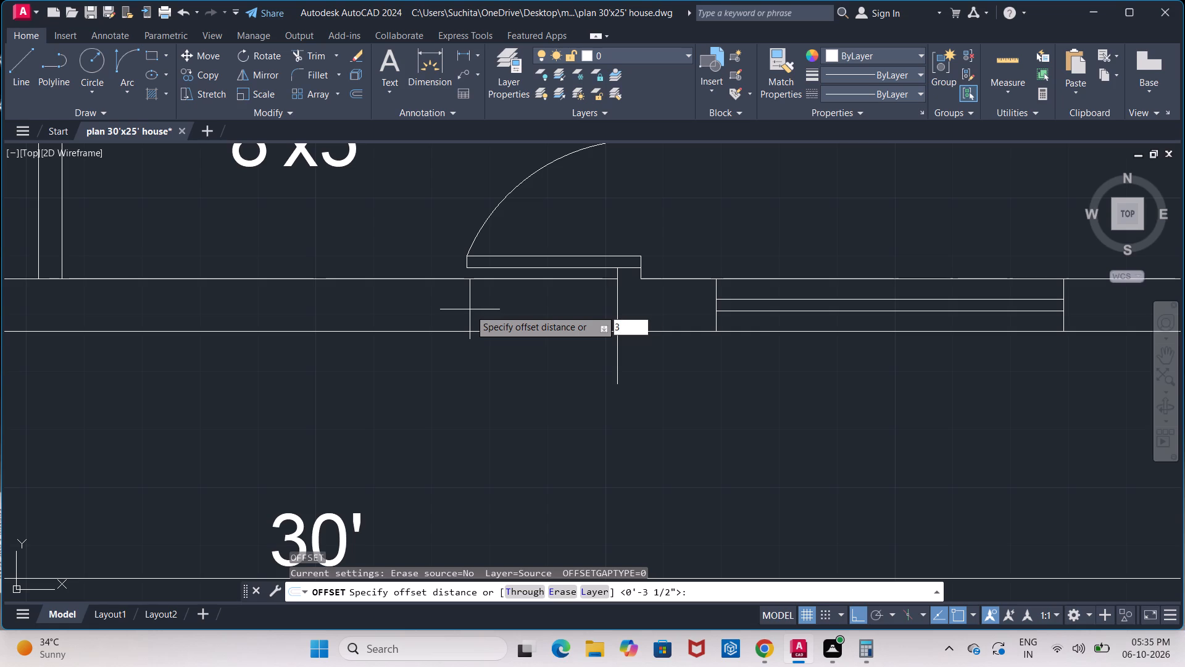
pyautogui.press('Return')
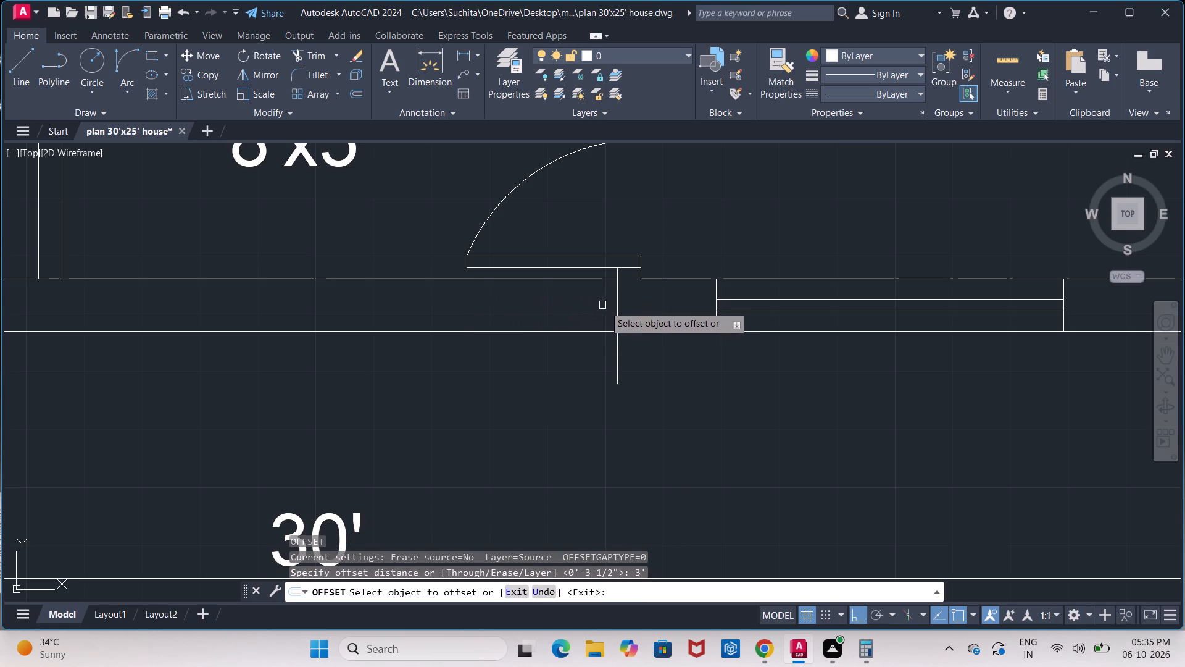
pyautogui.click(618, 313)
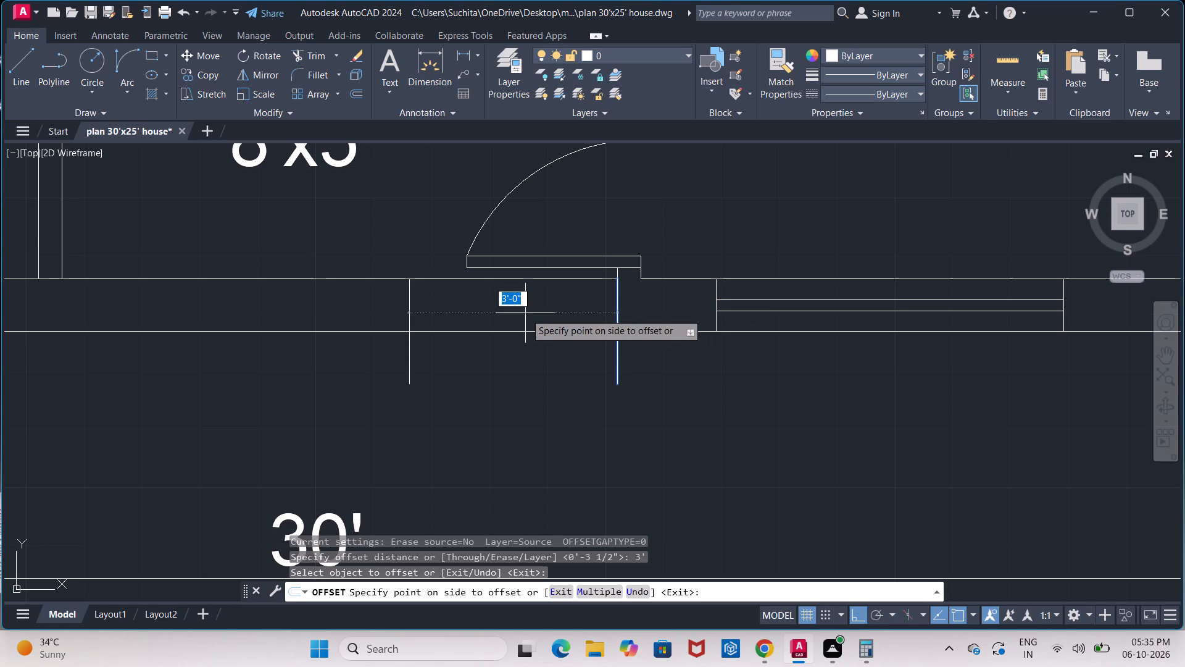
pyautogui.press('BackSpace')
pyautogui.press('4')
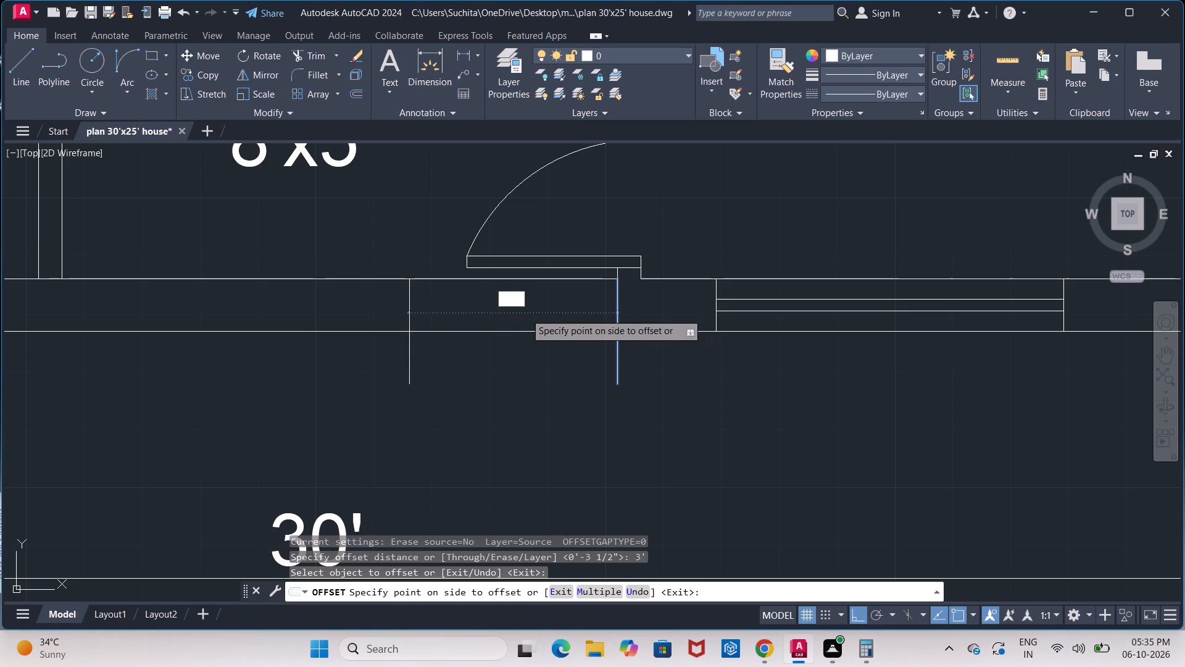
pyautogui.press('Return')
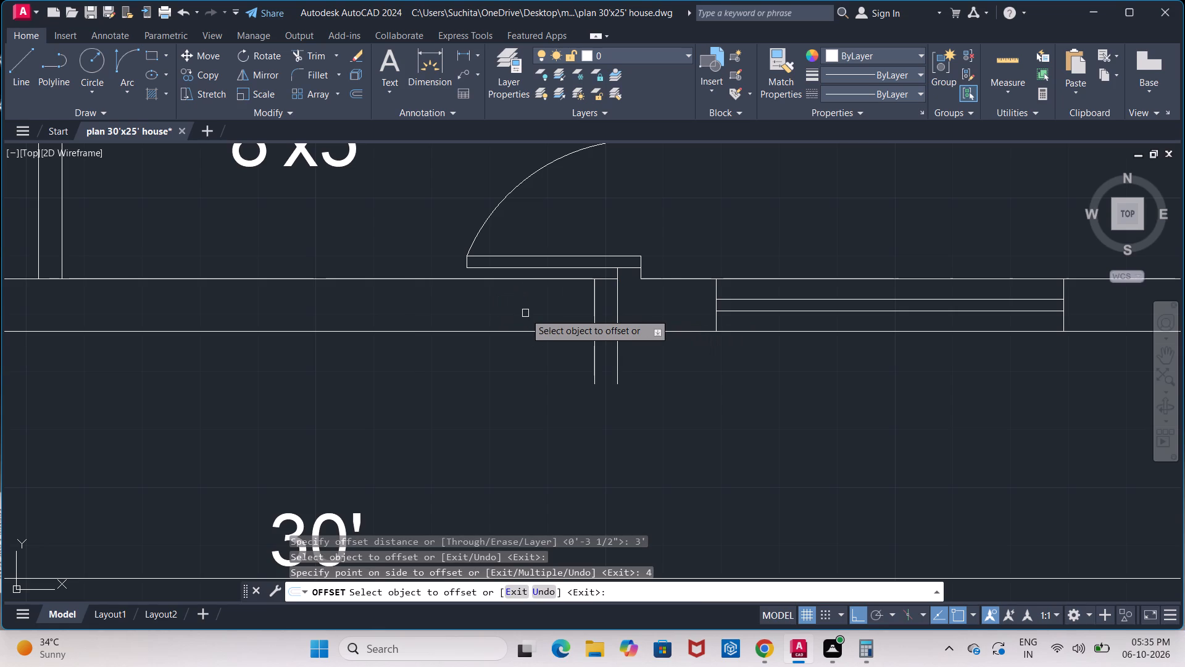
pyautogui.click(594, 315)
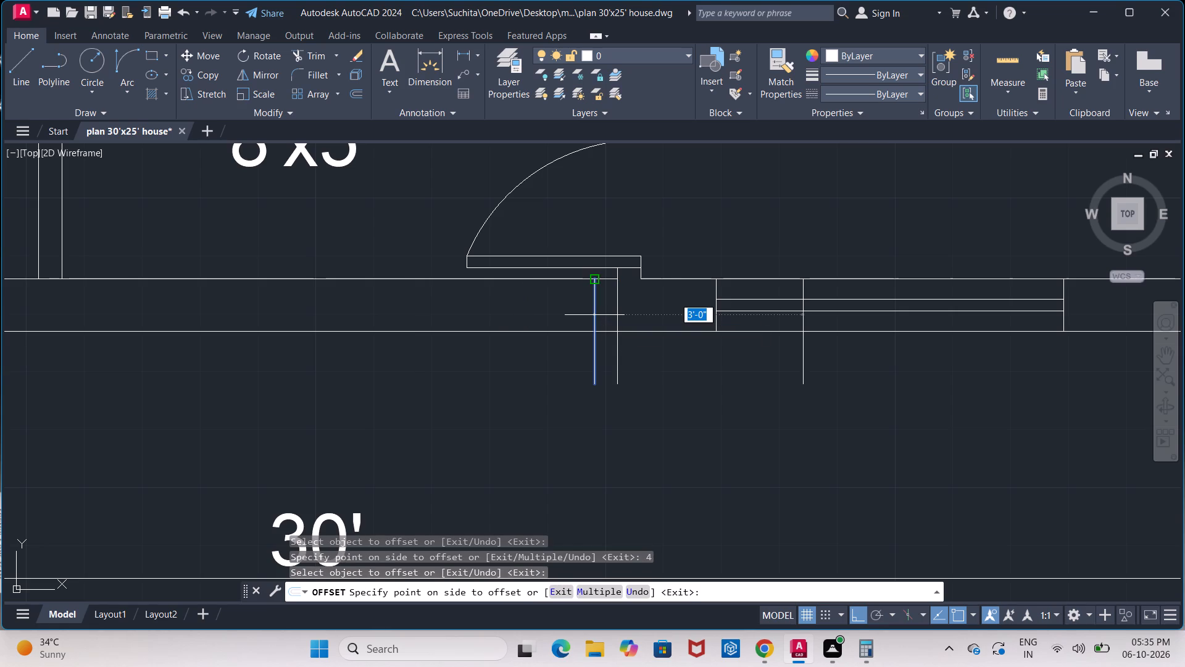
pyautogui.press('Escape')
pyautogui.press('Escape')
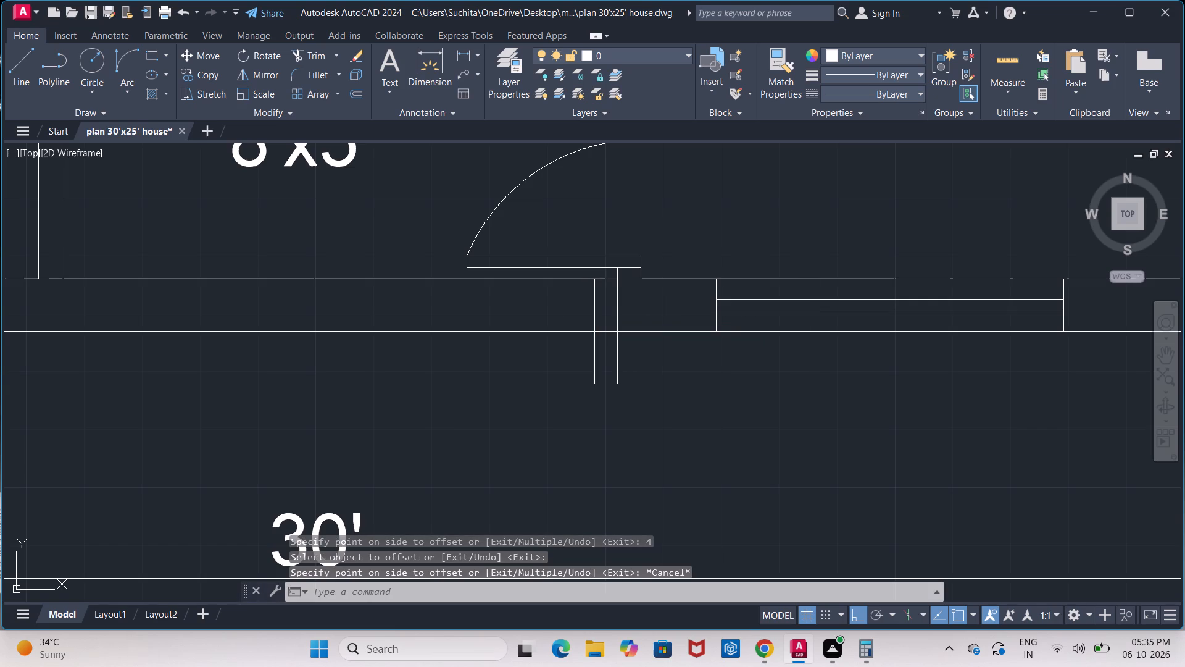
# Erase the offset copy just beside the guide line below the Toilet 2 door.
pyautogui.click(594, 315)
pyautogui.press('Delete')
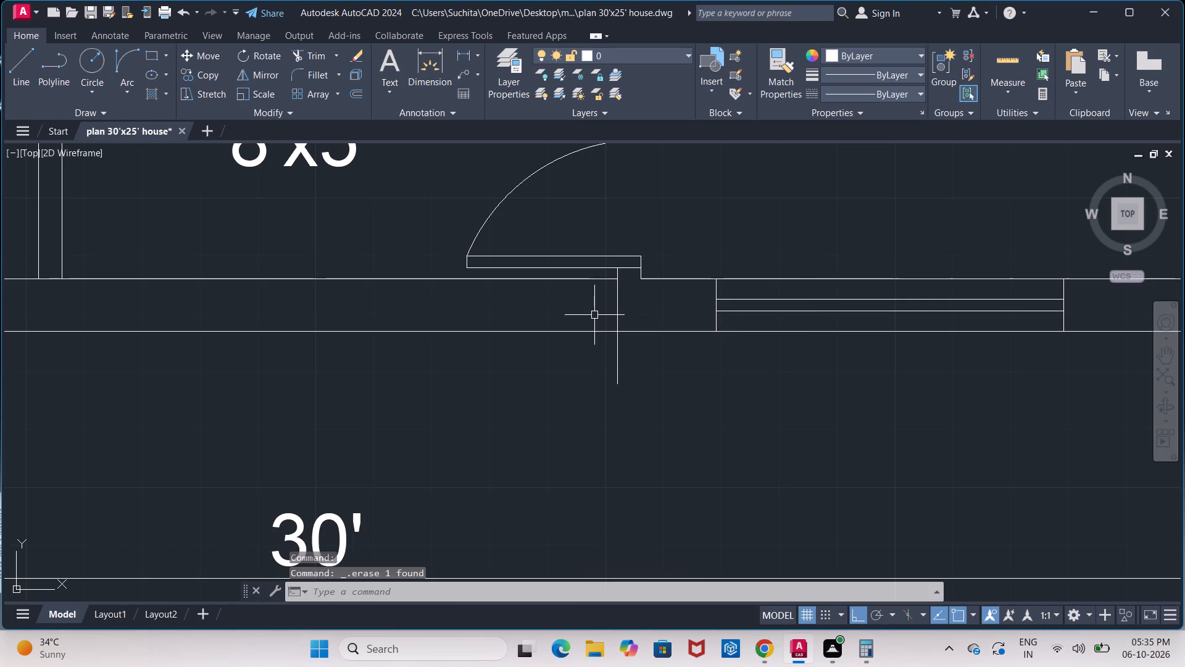
# Offset the guide line below the Toilet 2 door by 4' toward Bedroom 2.
pyautogui.press('o')
pyautogui.press('Return')
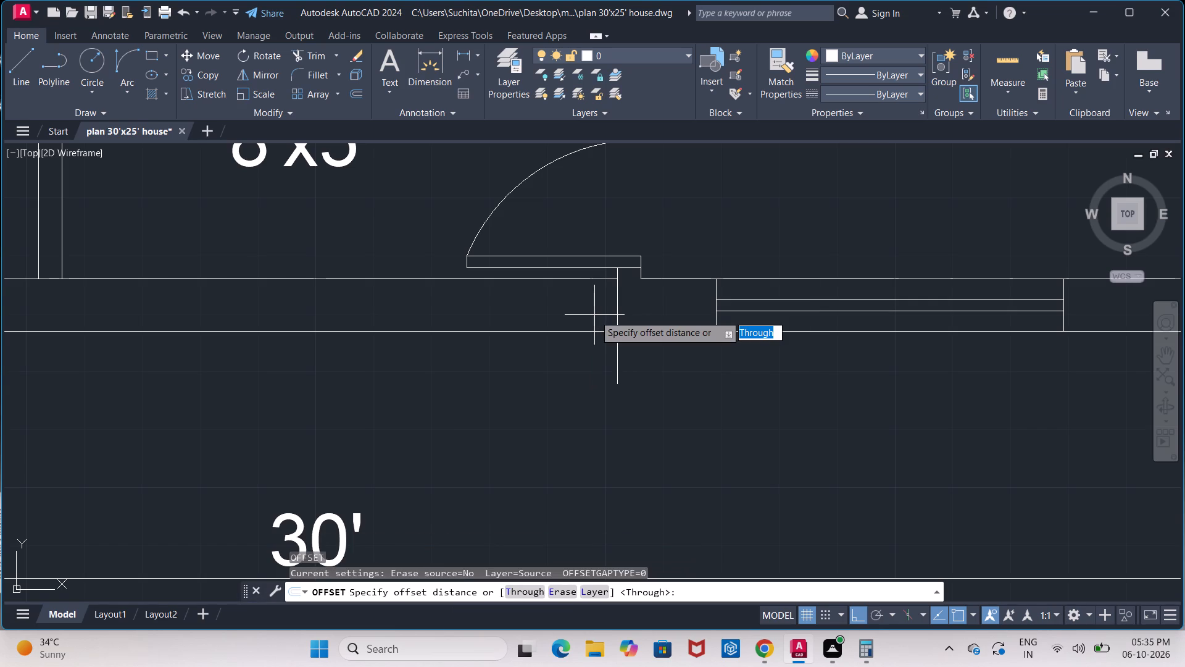
pyautogui.press('4')
pyautogui.press("'")
pyautogui.press('Return')
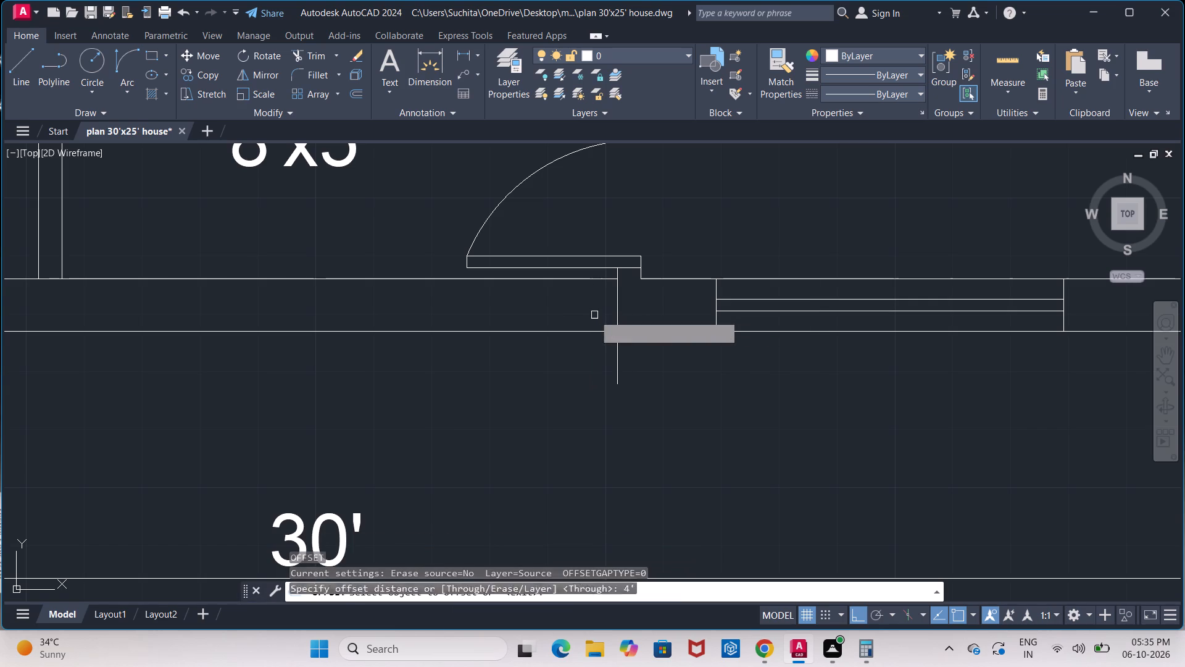
pyautogui.click(617, 312)
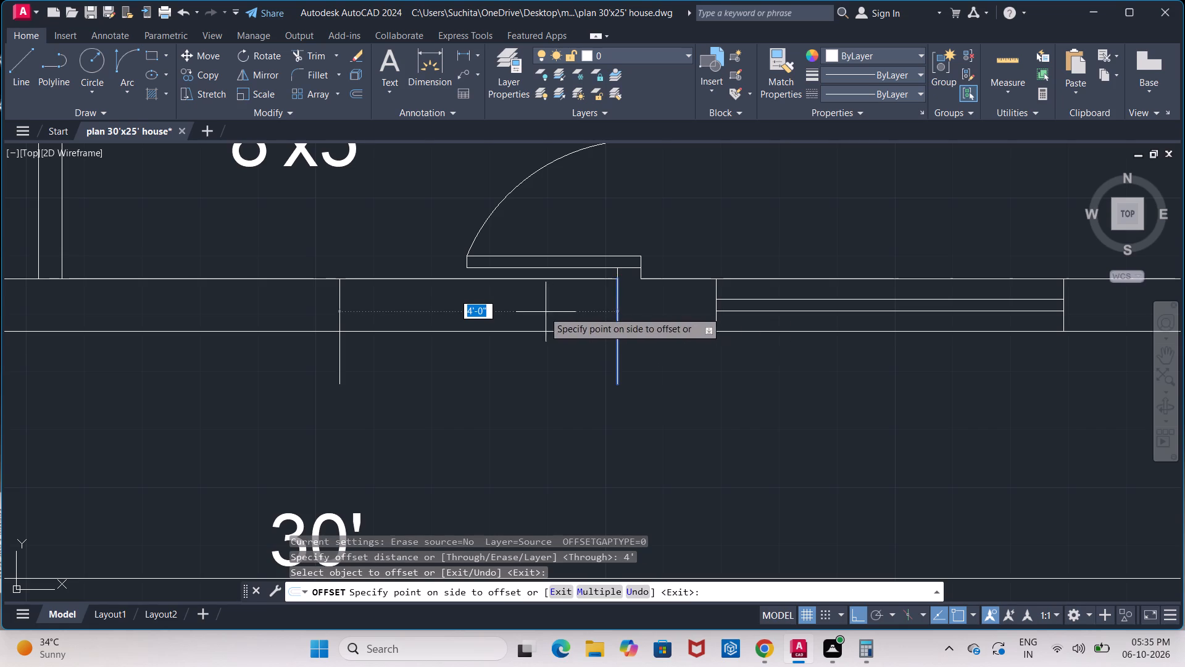
pyautogui.click(544, 311)
pyautogui.scroll(-2, 544, 311)
pyautogui.moveTo(642, 259); pyautogui.dragTo(640, 261, button='middle')
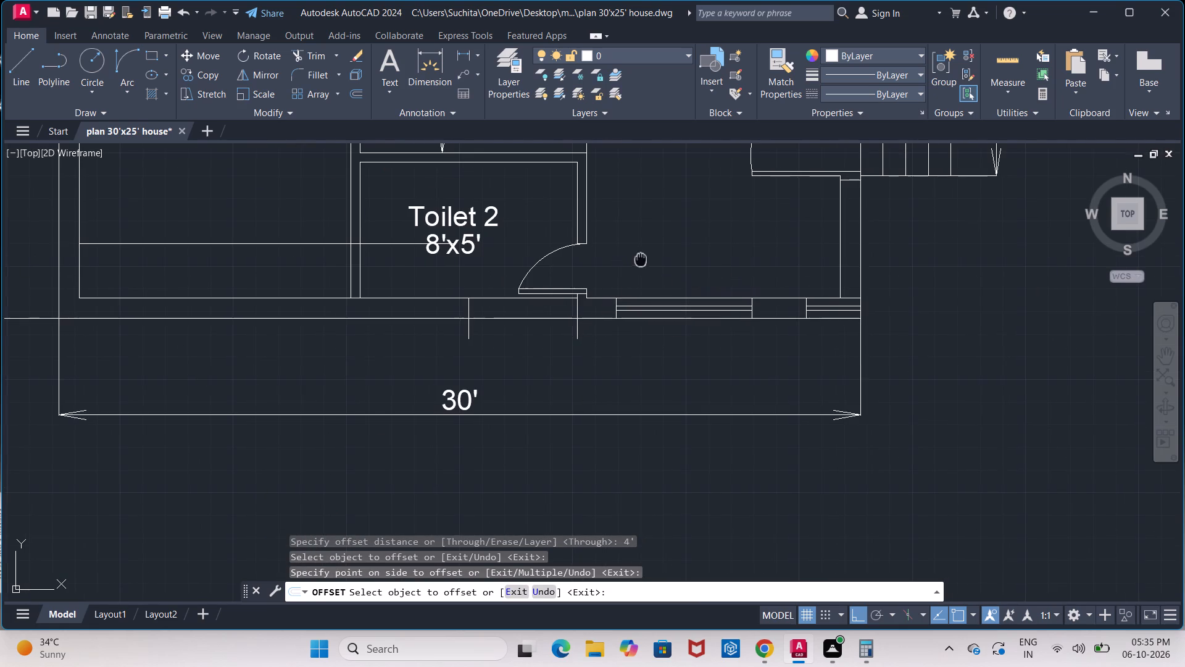
pyautogui.moveTo(640, 261); pyautogui.dragTo(444, 284, button='middle')
pyautogui.moveTo(464, 289); pyautogui.dragTo(572, 289, button='middle')
pyautogui.scroll(-1, 568, 287)
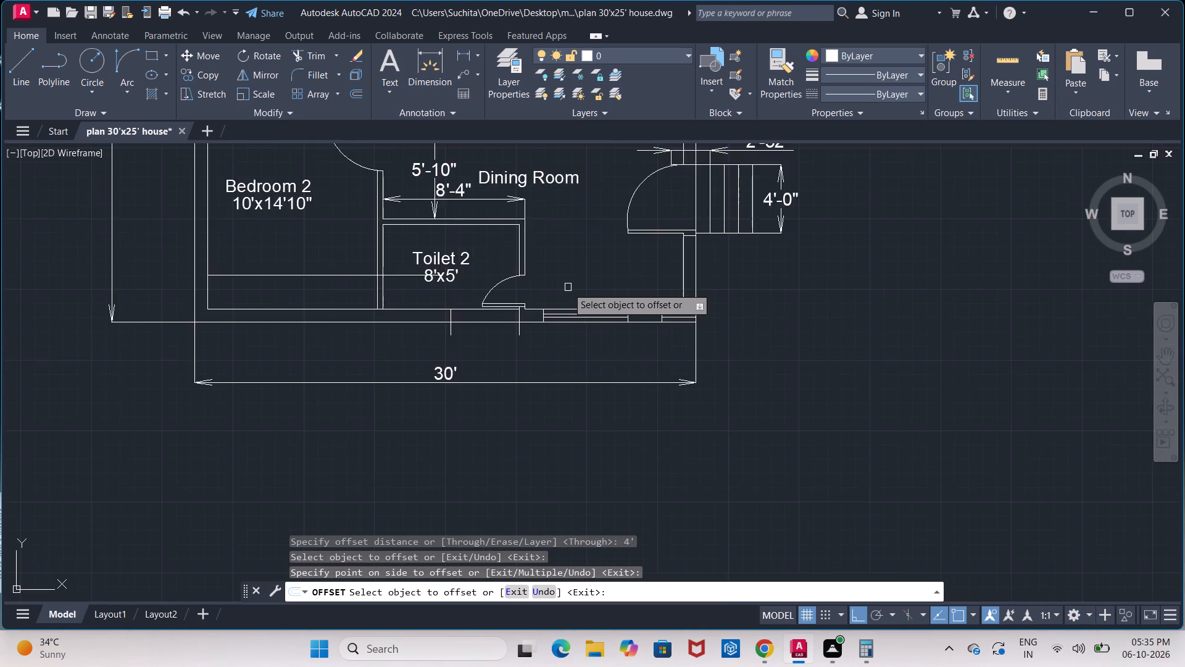
pyautogui.scroll(-1, 567, 287)
pyautogui.press('Escape')
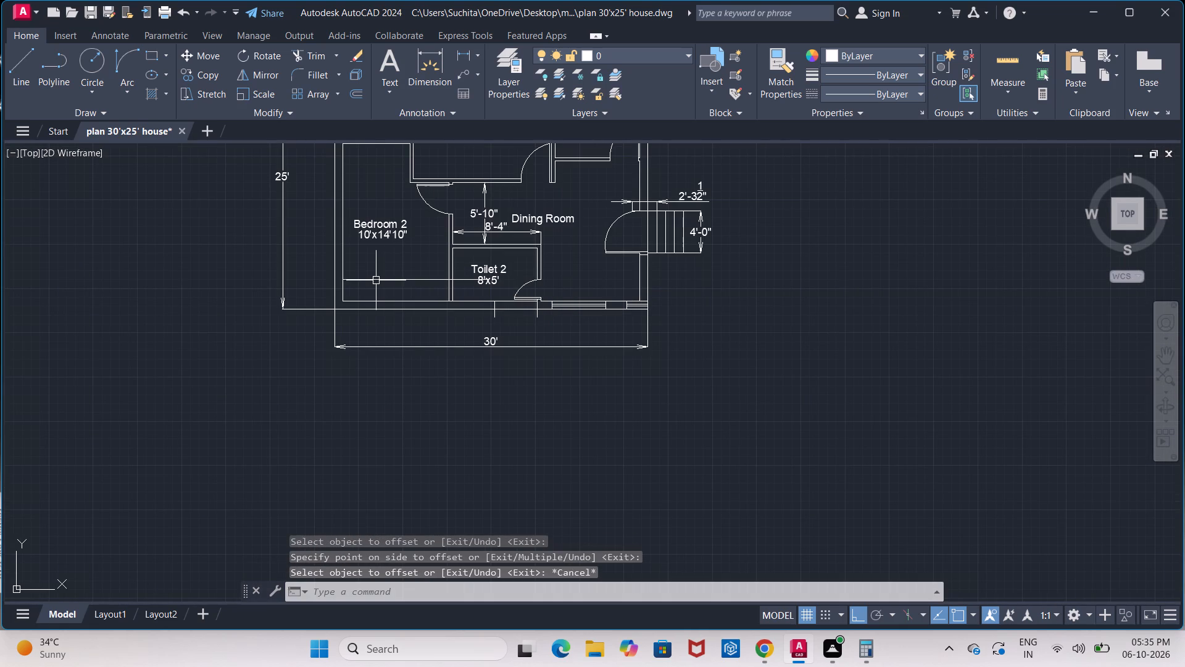
# Erase the stray horizontal line running across Bedroom 2 into Toilet 2.
pyautogui.click(376, 280)
pyautogui.press('Delete')
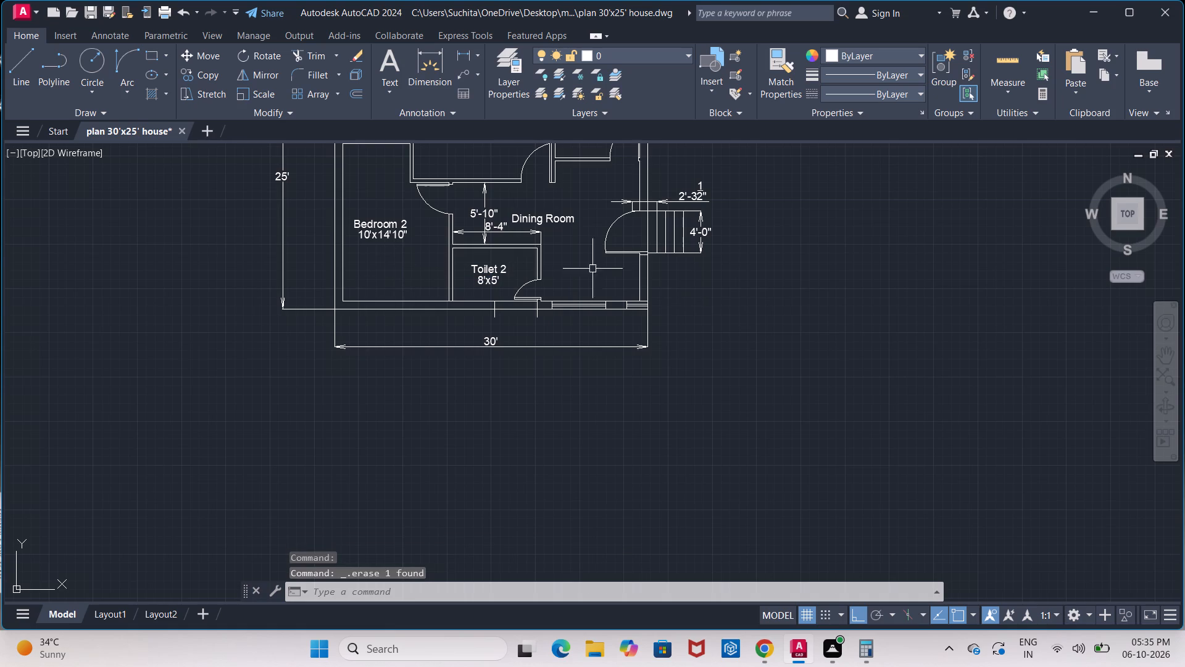
# With Ortho off, copy the v window symbol by its lower-right corner to where the offset guide line meets the outer wall's lower line below Toilet 2.
pyautogui.moveTo(713, 275); pyautogui.dragTo(585, 306, button='middle')
pyautogui.scroll(-1, 585, 306)
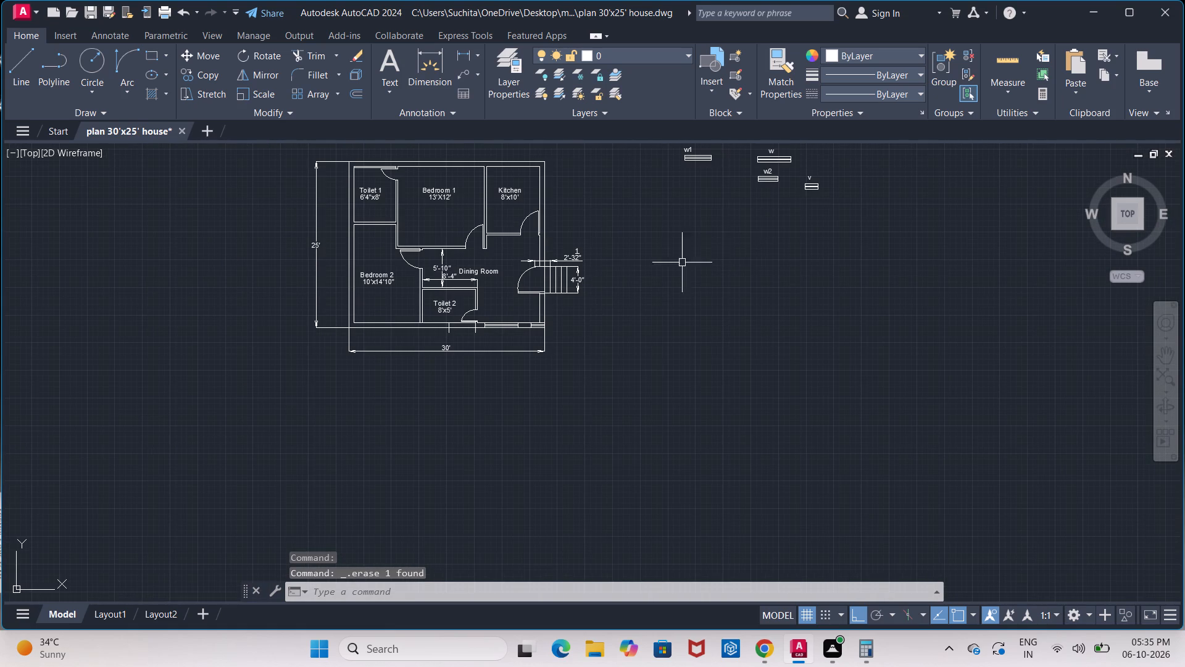
pyautogui.scroll(2, 805, 199)
pyautogui.moveTo(805, 185); pyautogui.dragTo(783, 210, button='middle')
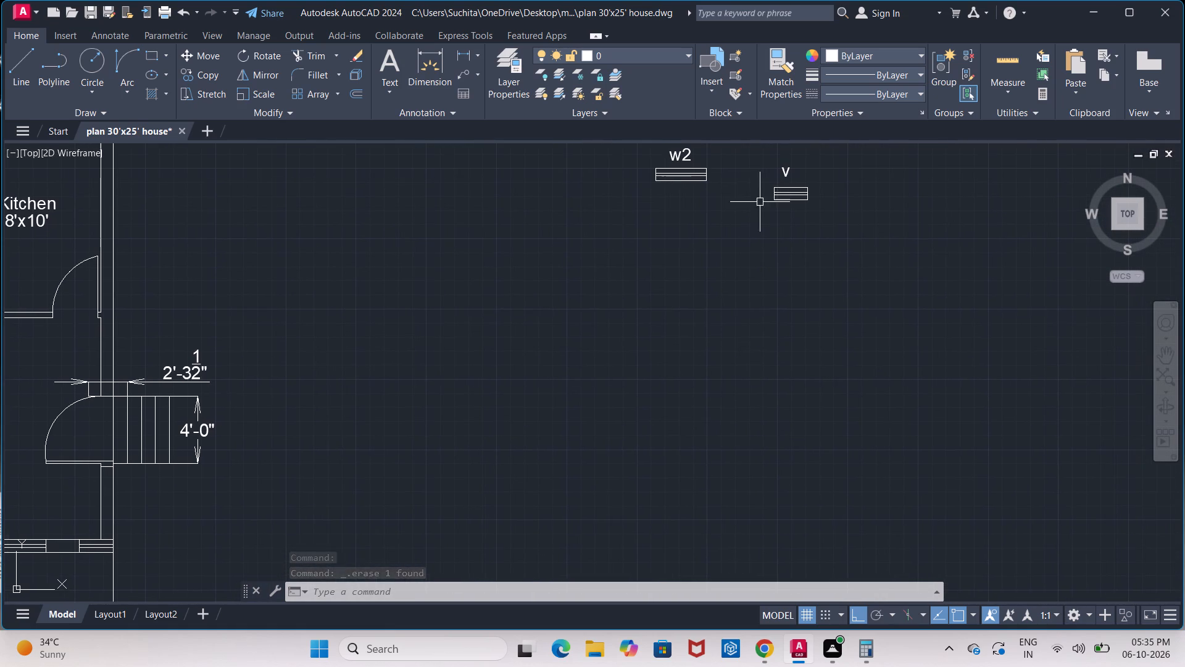
pyautogui.click(757, 180)
pyautogui.click(818, 209)
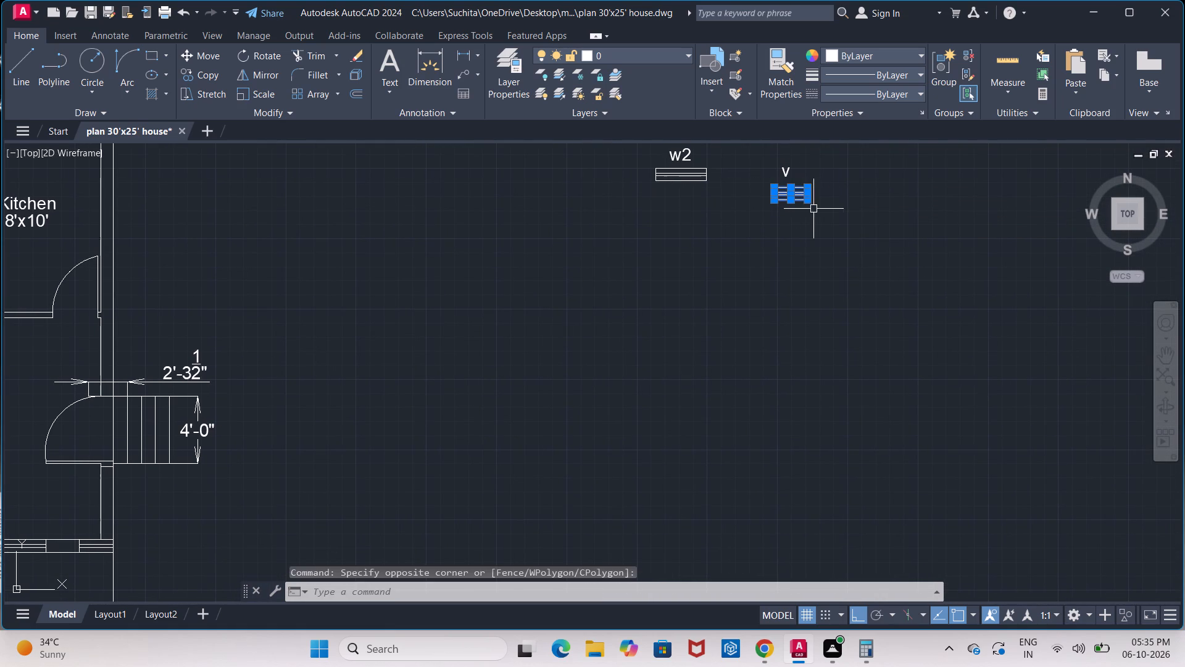
pyautogui.click(211, 72)
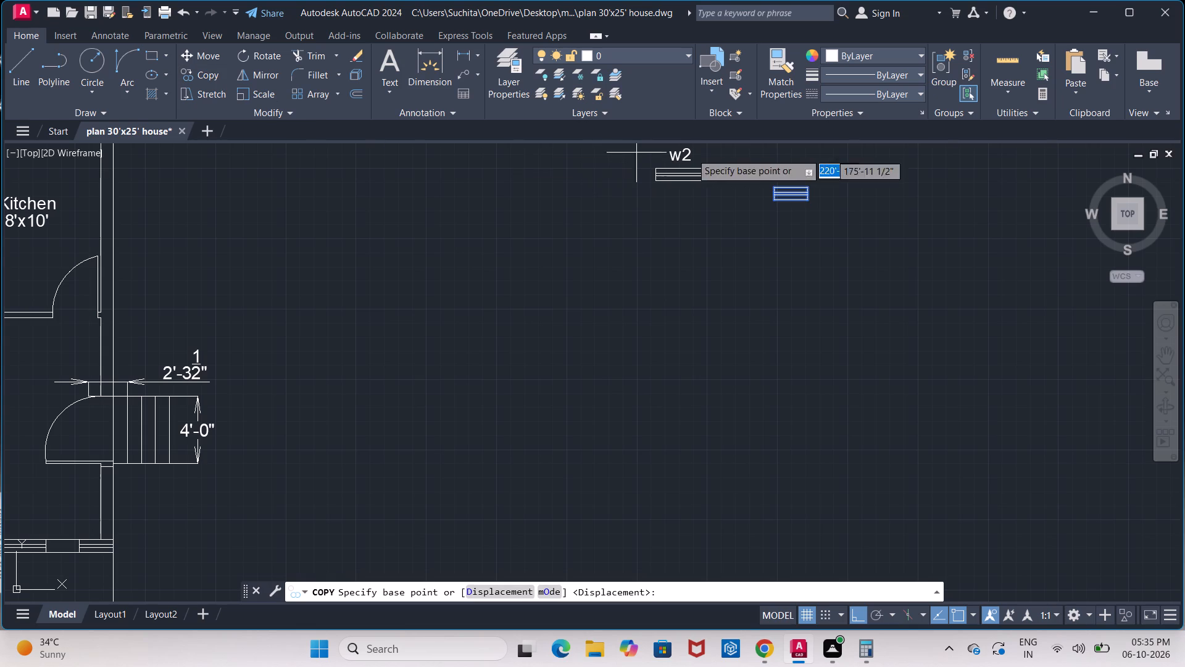
pyautogui.click(809, 202)
pyautogui.moveTo(725, 282); pyautogui.dragTo(865, 186, button='middle')
pyautogui.scroll(-1, 762, 258)
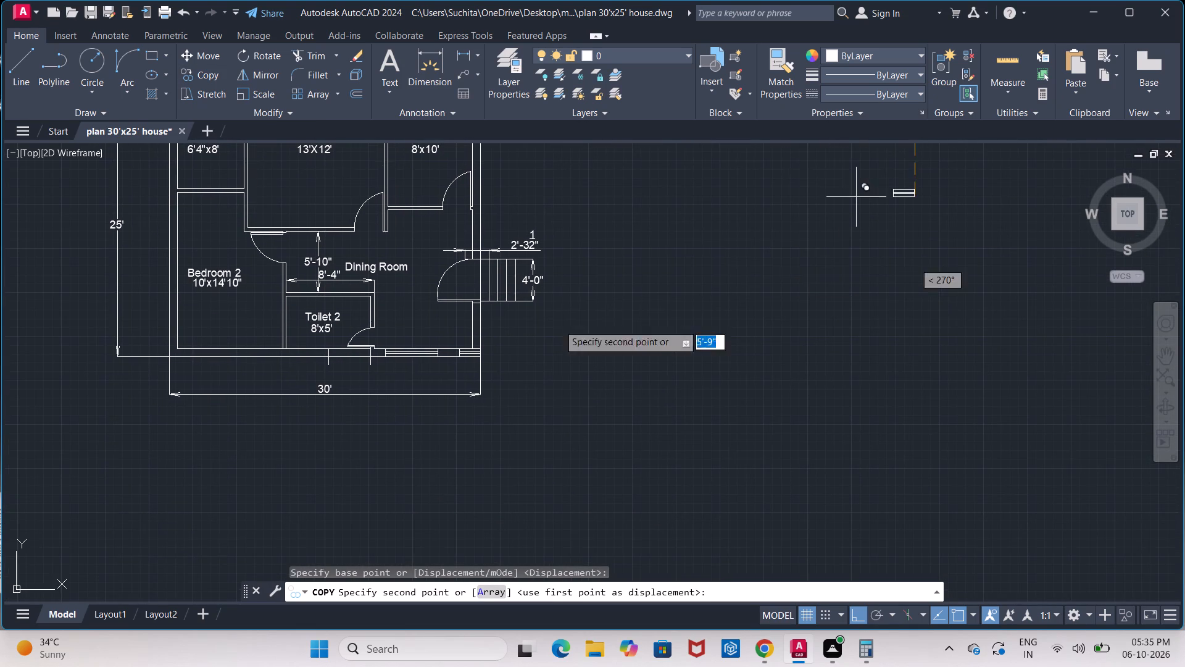
pyautogui.scroll(4, 312, 344)
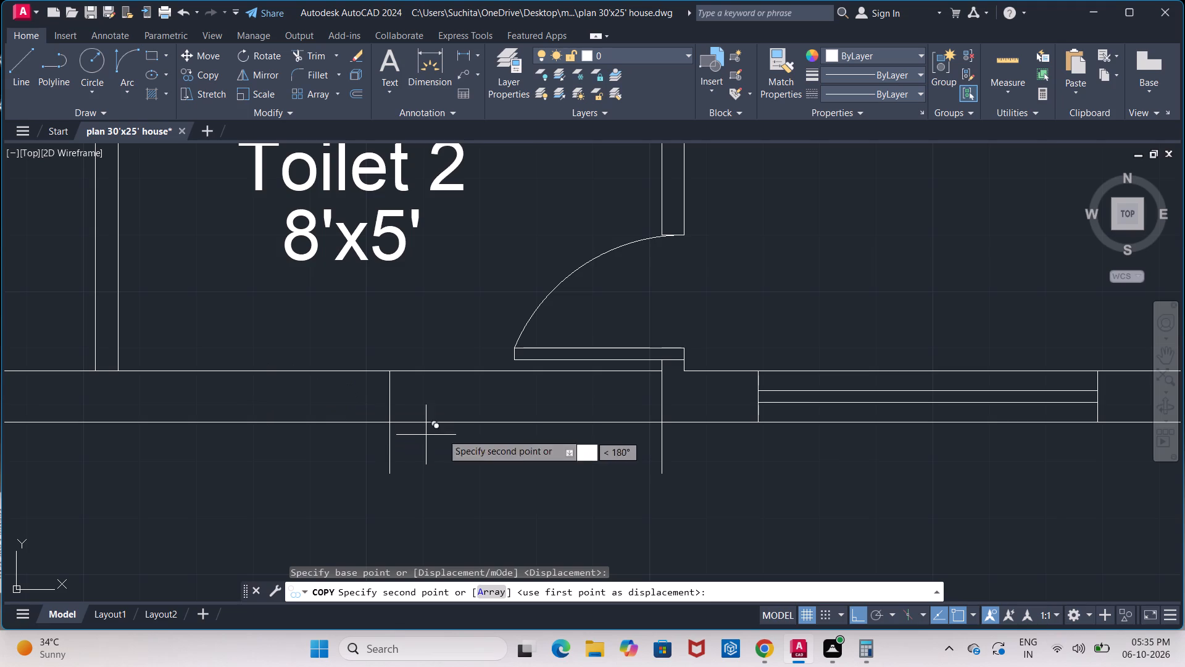
pyautogui.scroll(-3, 609, 427)
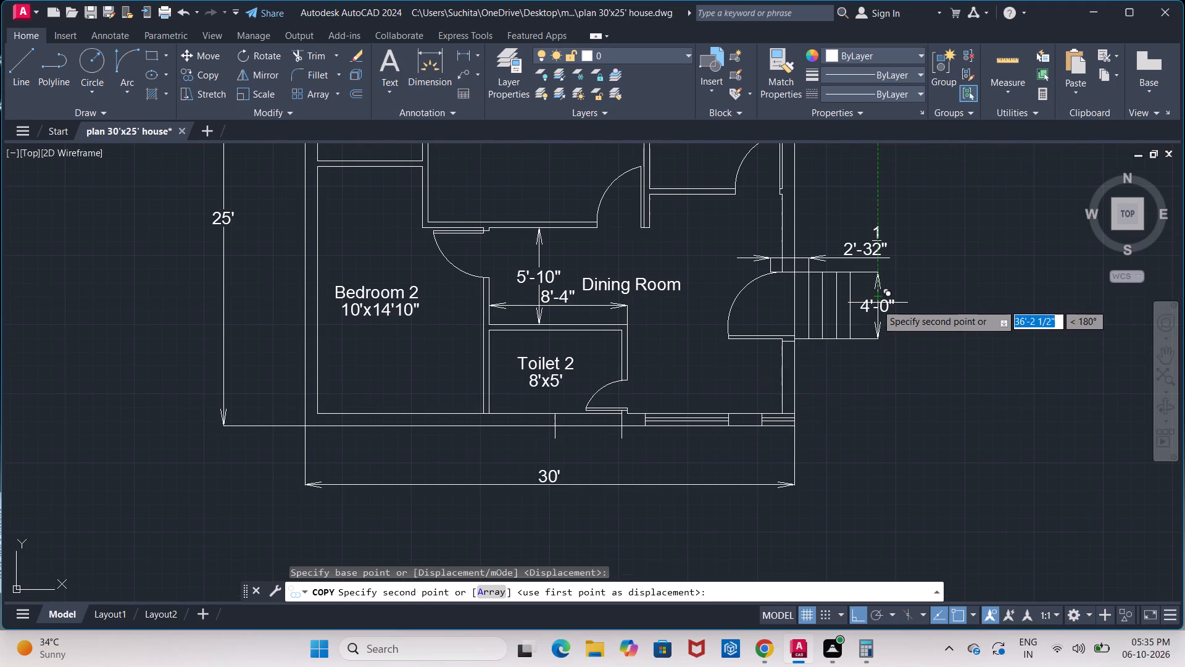
pyautogui.moveTo(876, 304); pyautogui.dragTo(476, 330, button='middle')
pyautogui.scroll(-4, 668, 343)
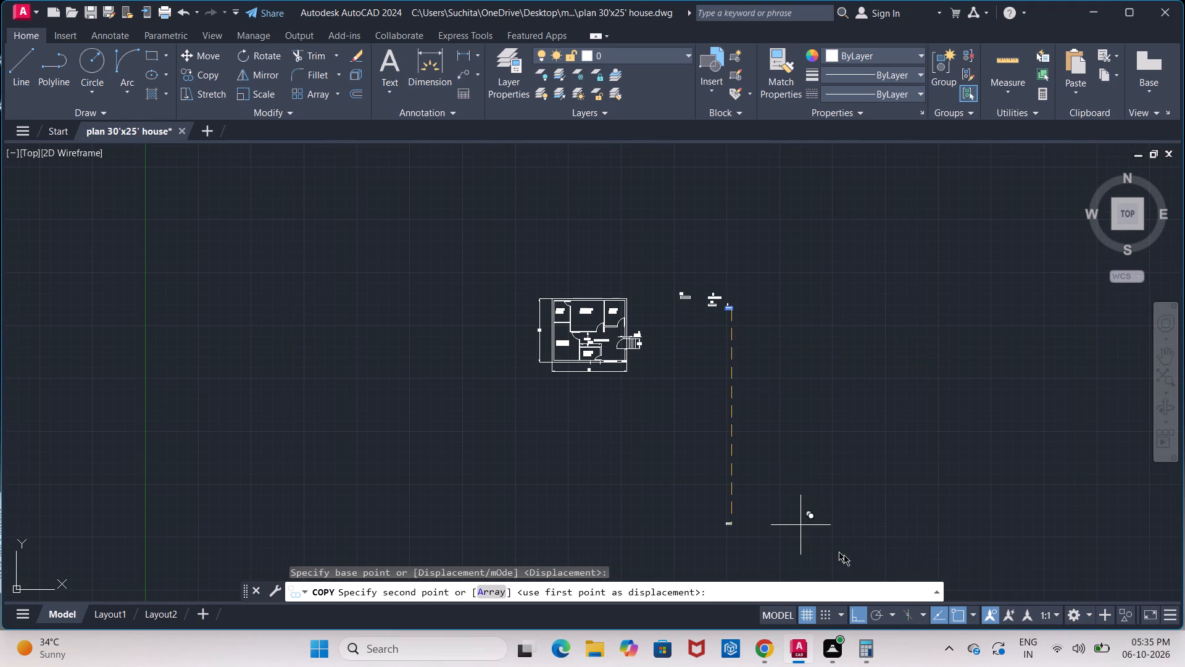
pyautogui.click(854, 609)
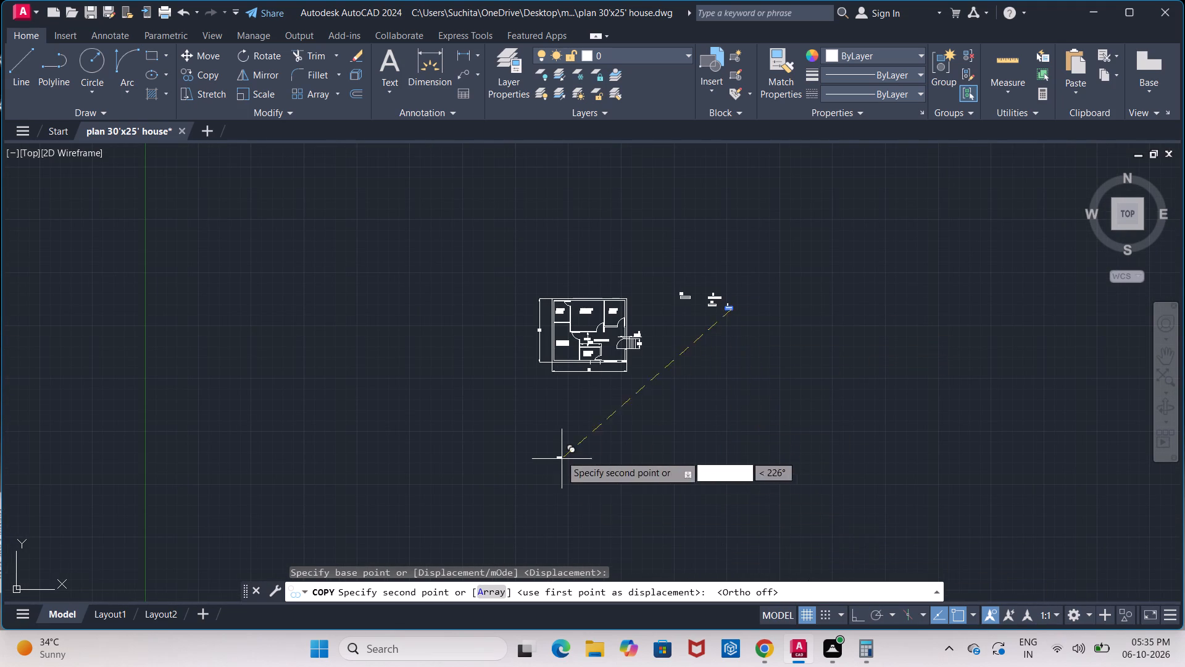
pyautogui.scroll(2, 548, 427)
pyautogui.moveTo(568, 308); pyautogui.dragTo(430, 434, button='middle')
pyautogui.scroll(2, 473, 399)
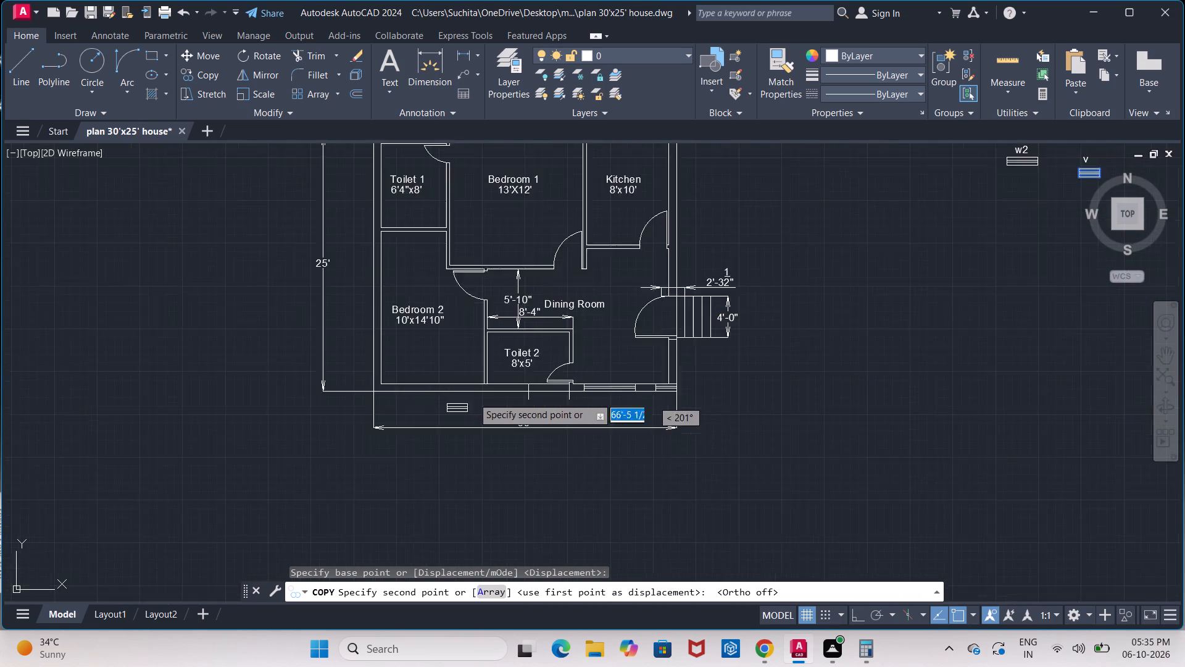
pyautogui.scroll(3, 473, 396)
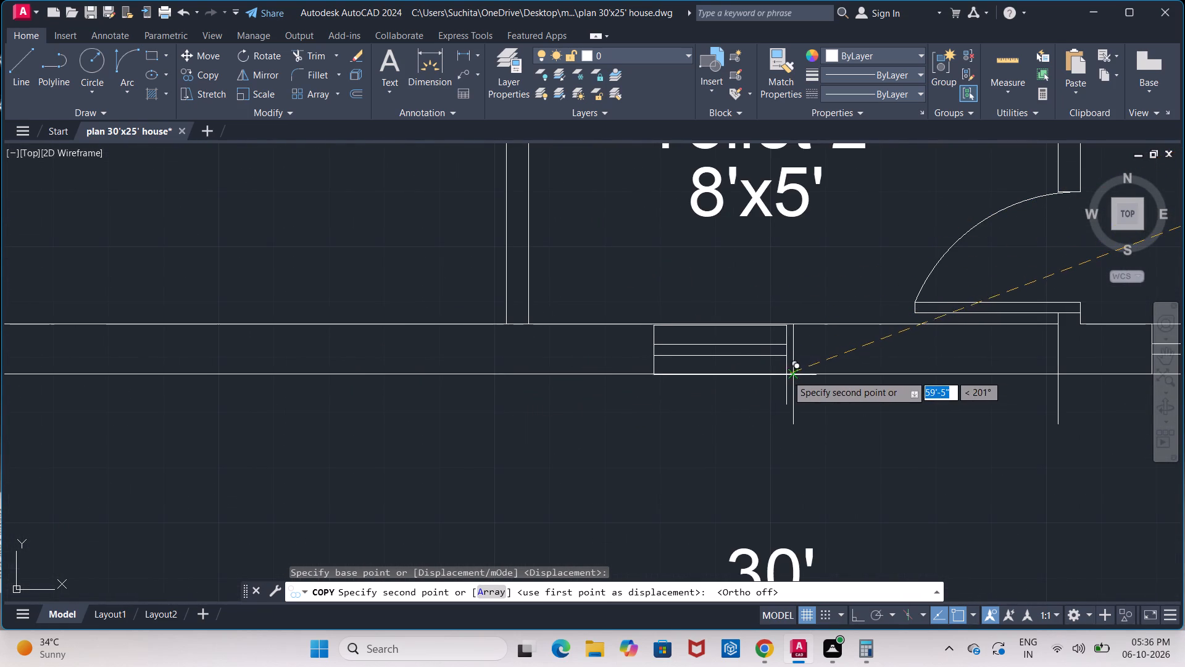
pyautogui.click(797, 378)
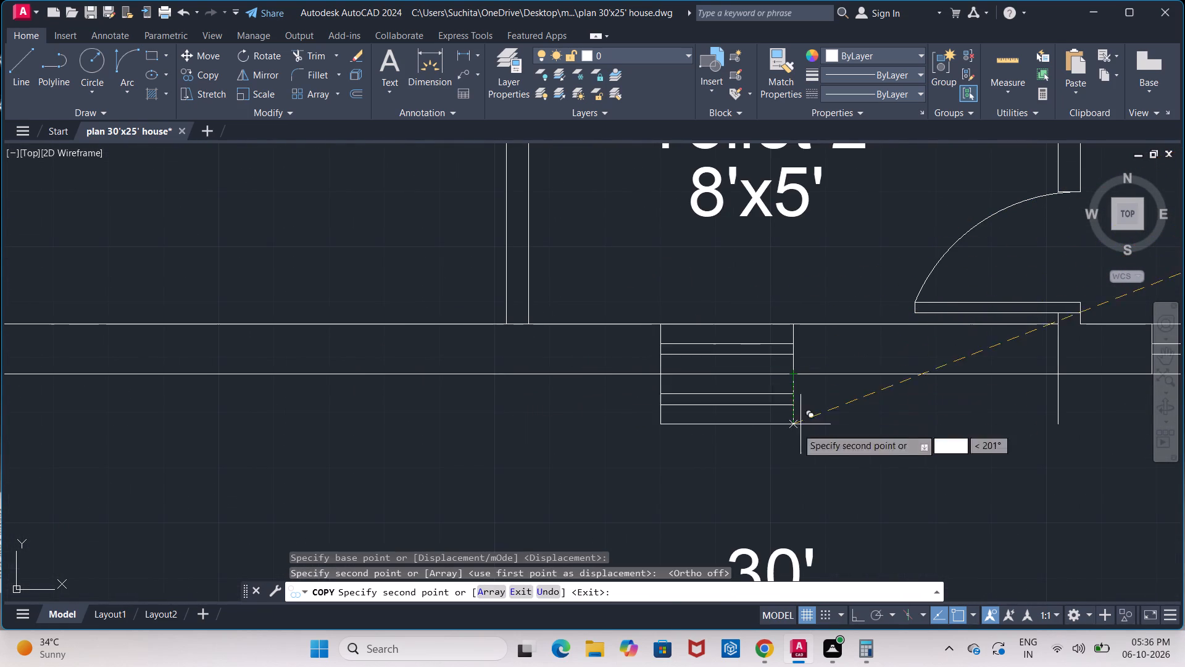
pyautogui.press('Escape')
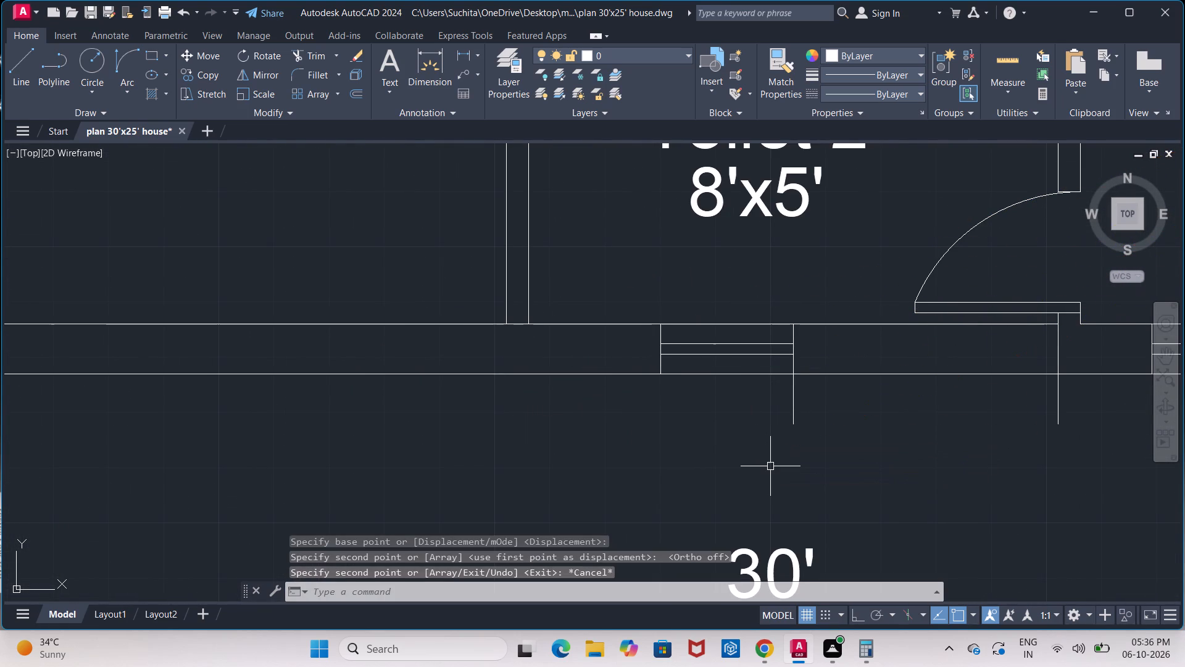
# Trim both guide lines below the outer wall, plus the door-side guide's segment inside the wall near Toilet 2.
pyautogui.write('tr')
pyautogui.press('Return')
pyautogui.press('Return')
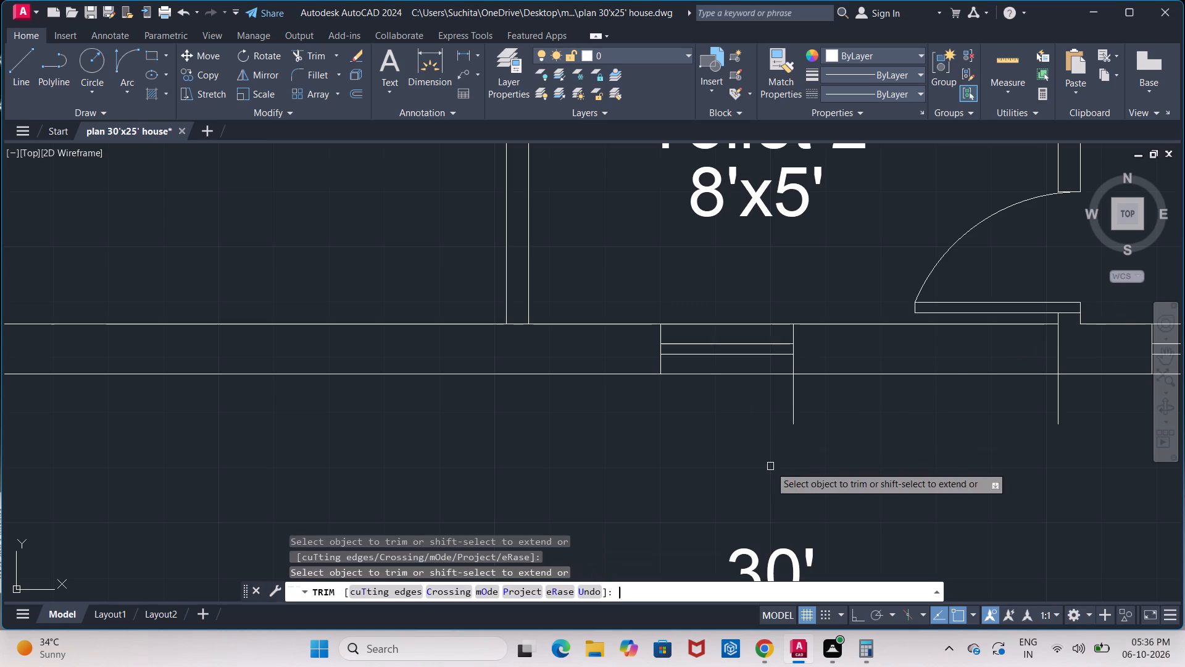
pyautogui.click(789, 402)
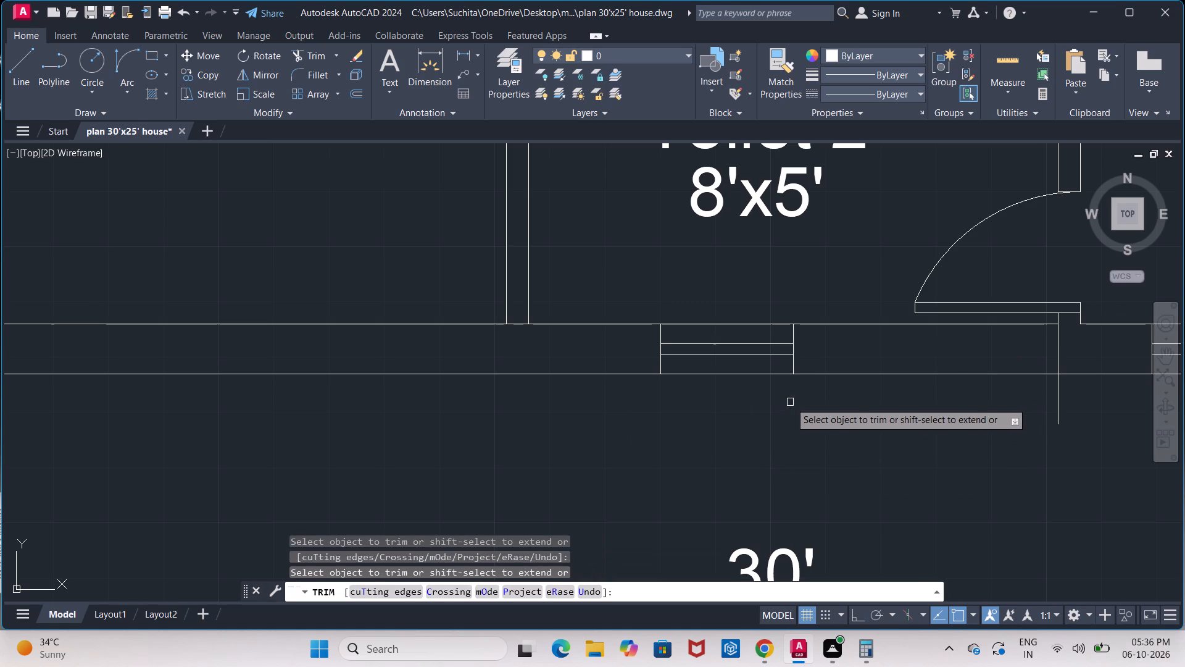
pyautogui.click(1059, 402)
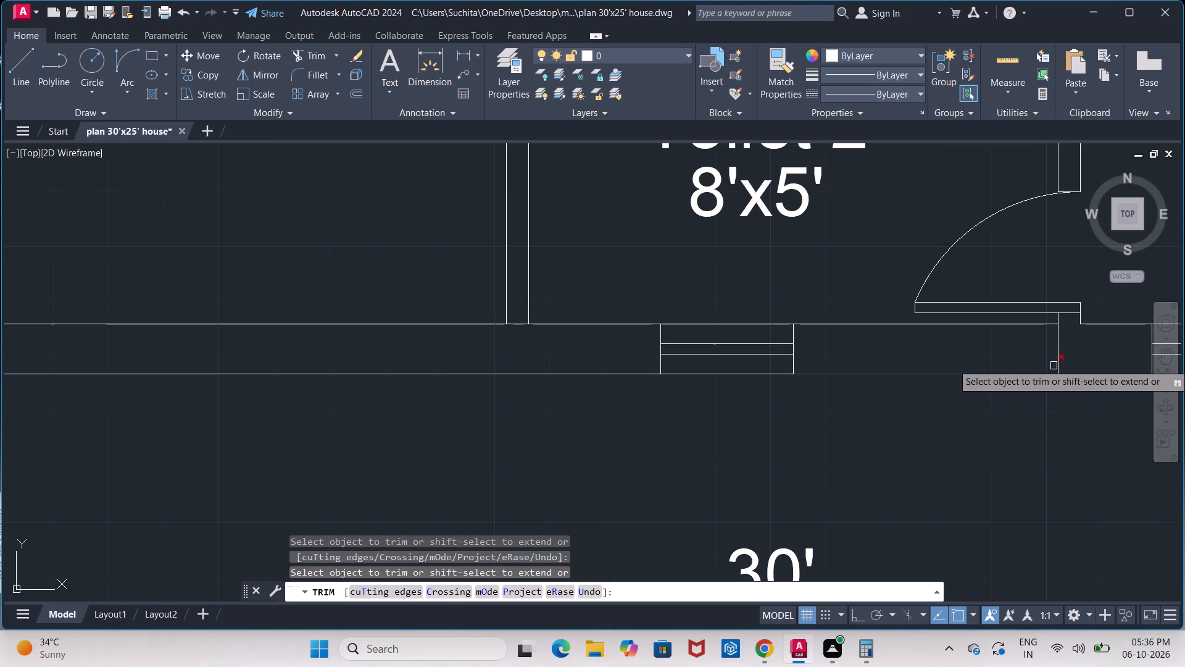
pyautogui.click(1060, 353)
pyautogui.scroll(-4, 1042, 365)
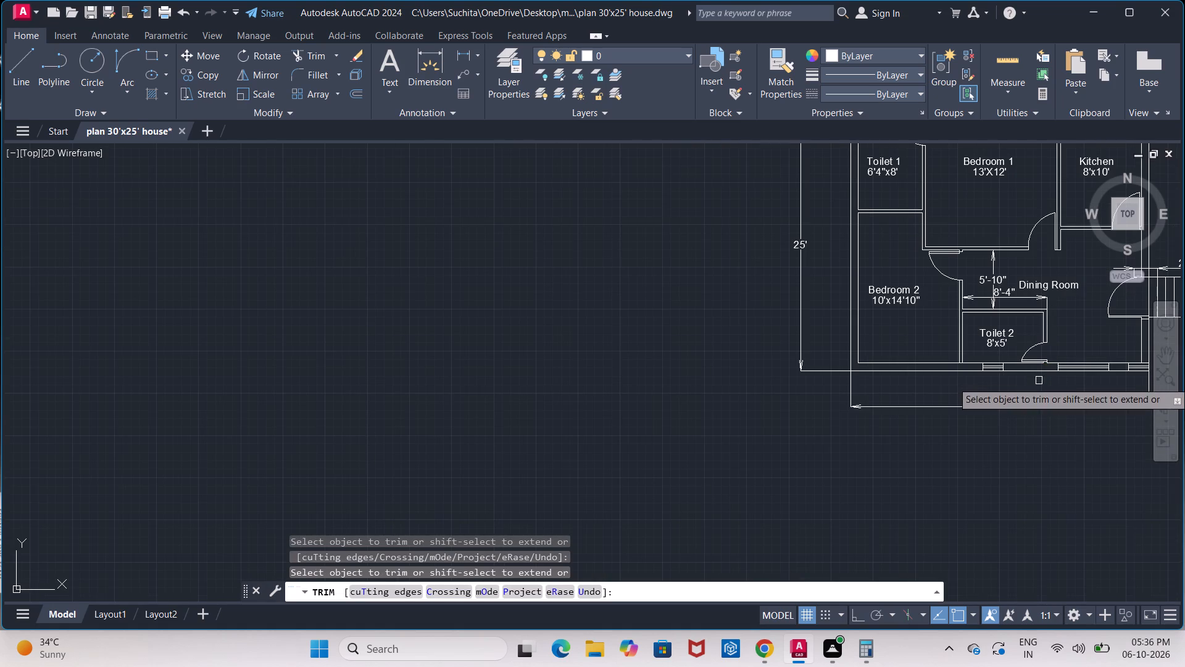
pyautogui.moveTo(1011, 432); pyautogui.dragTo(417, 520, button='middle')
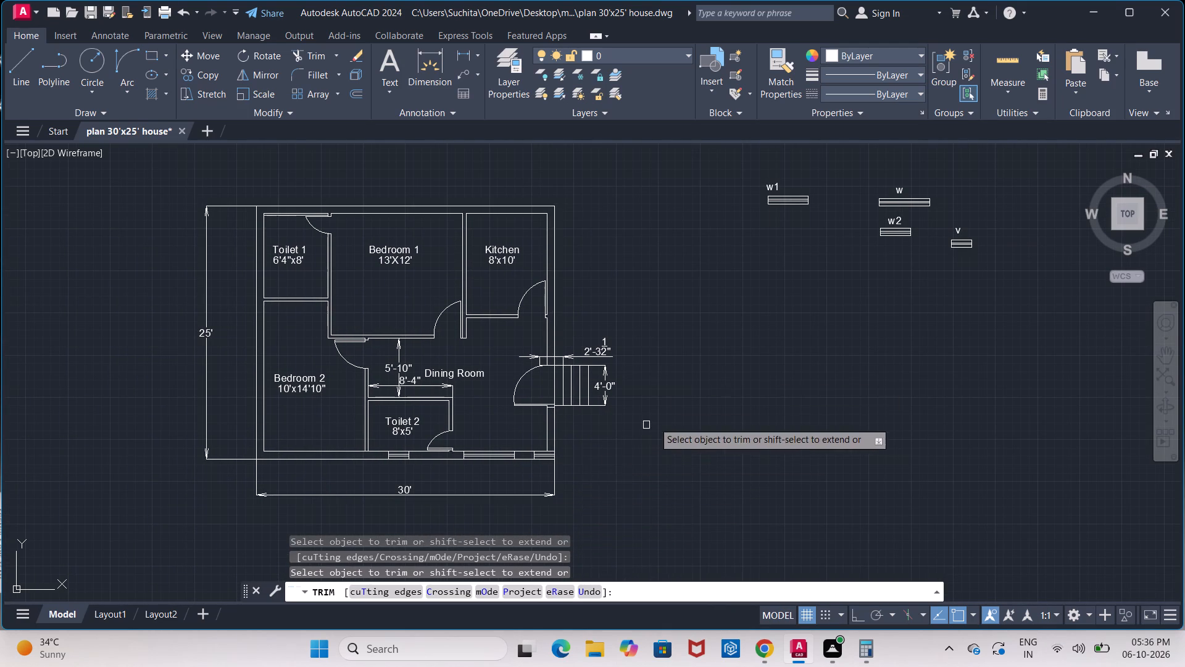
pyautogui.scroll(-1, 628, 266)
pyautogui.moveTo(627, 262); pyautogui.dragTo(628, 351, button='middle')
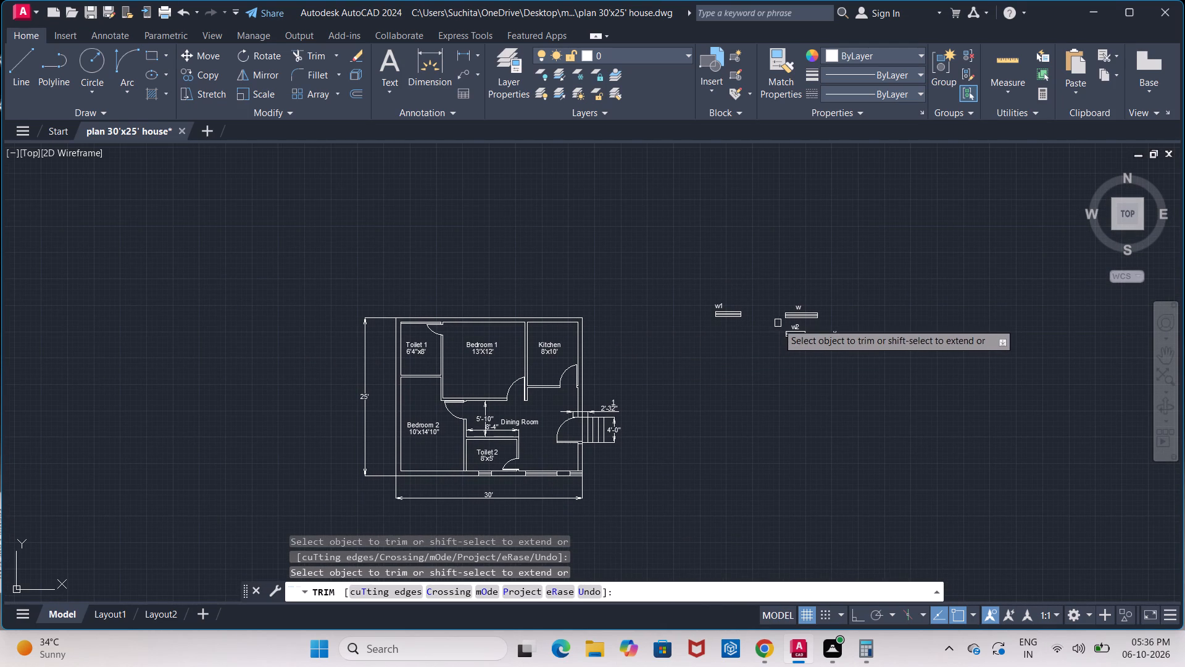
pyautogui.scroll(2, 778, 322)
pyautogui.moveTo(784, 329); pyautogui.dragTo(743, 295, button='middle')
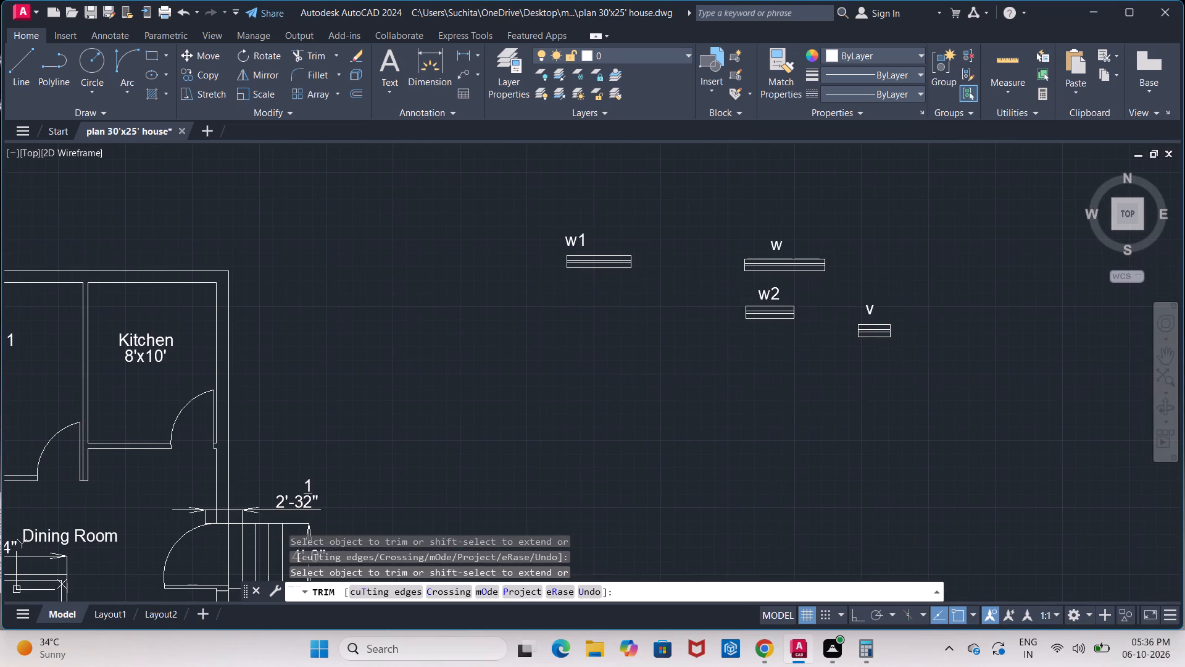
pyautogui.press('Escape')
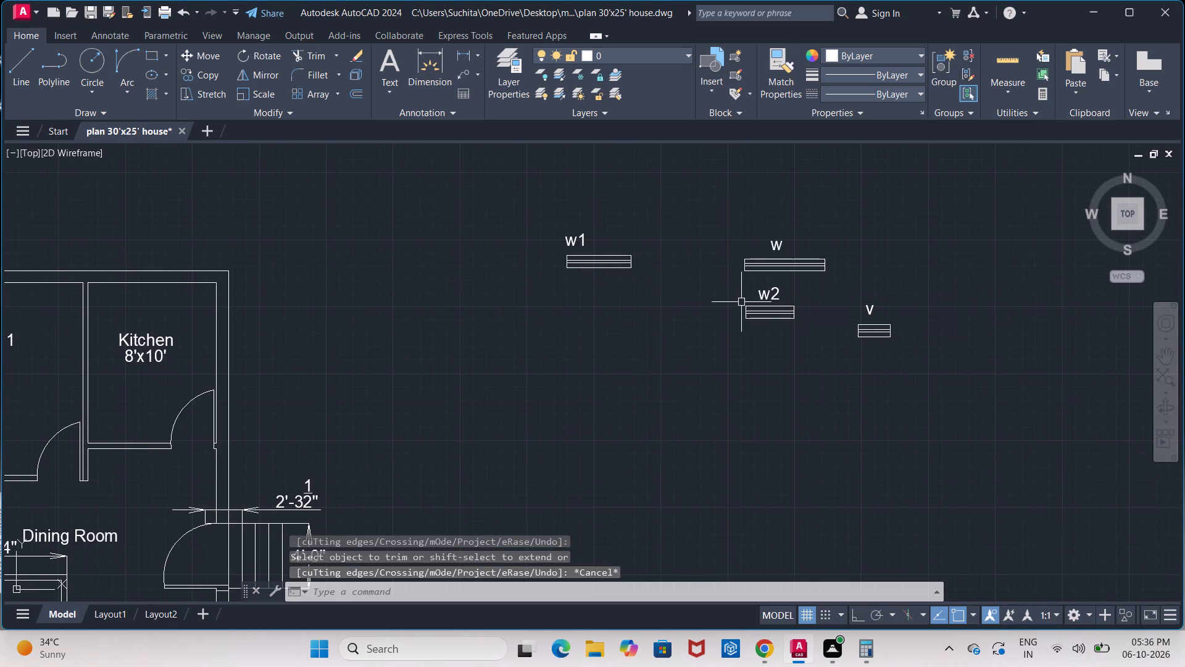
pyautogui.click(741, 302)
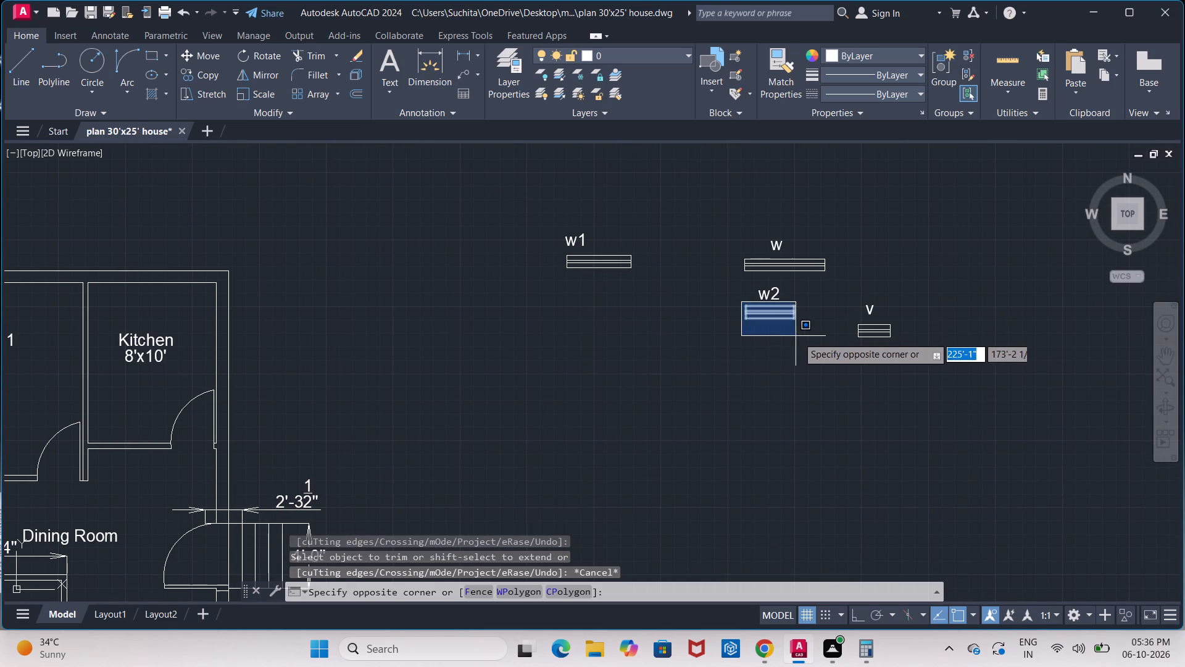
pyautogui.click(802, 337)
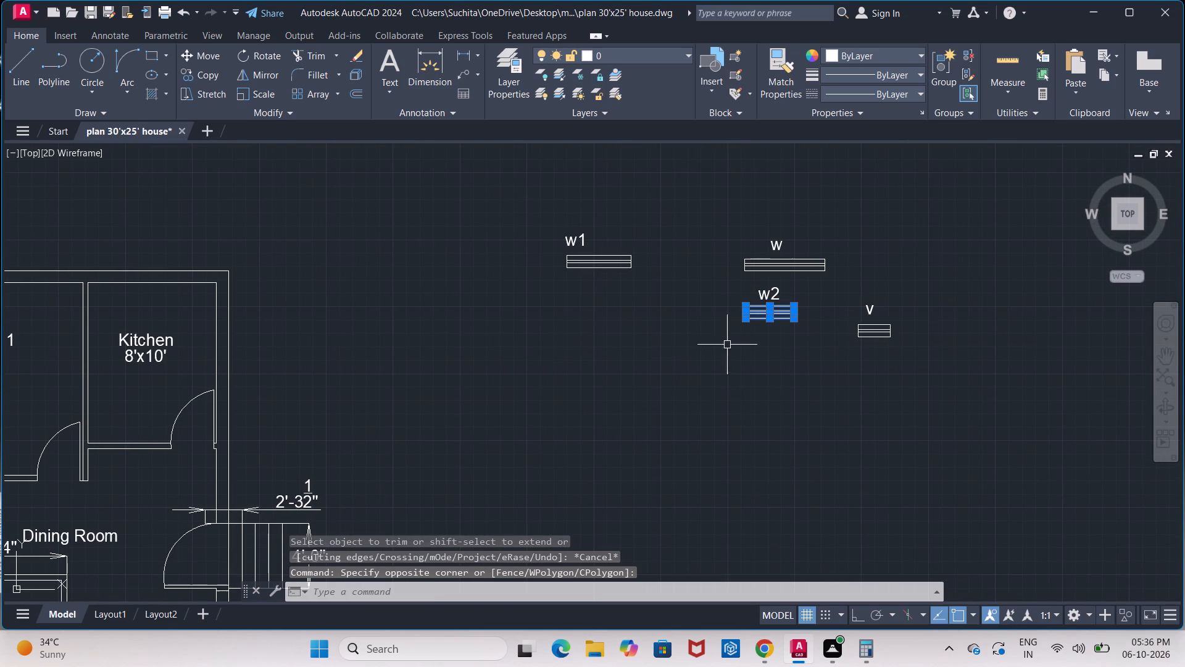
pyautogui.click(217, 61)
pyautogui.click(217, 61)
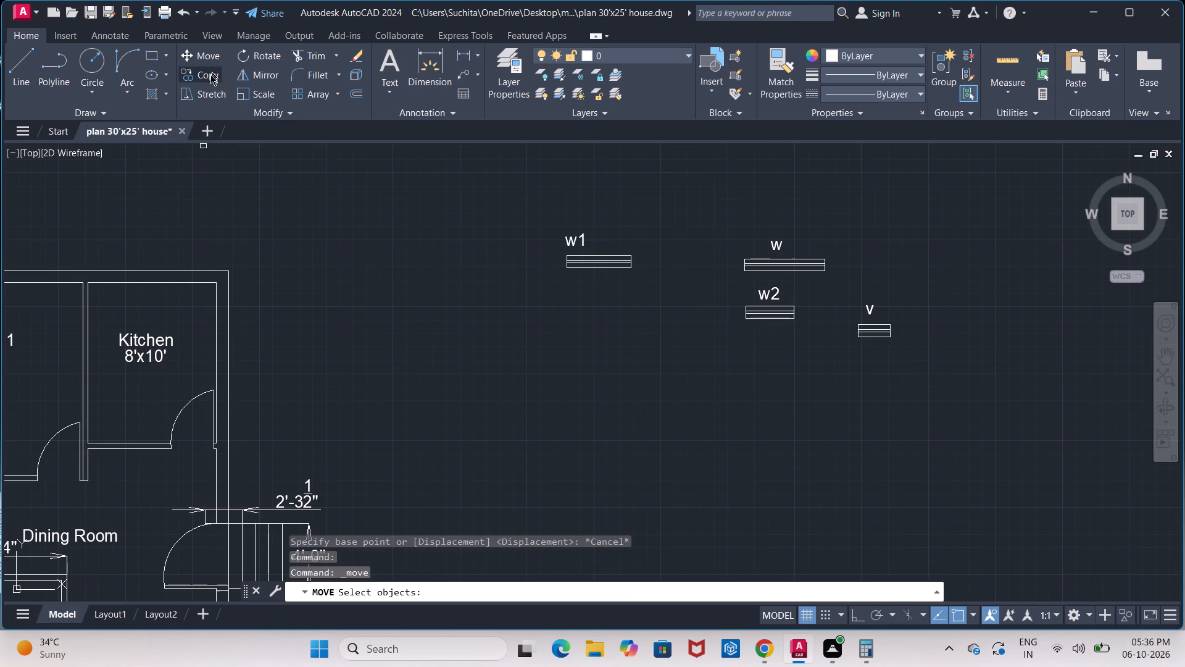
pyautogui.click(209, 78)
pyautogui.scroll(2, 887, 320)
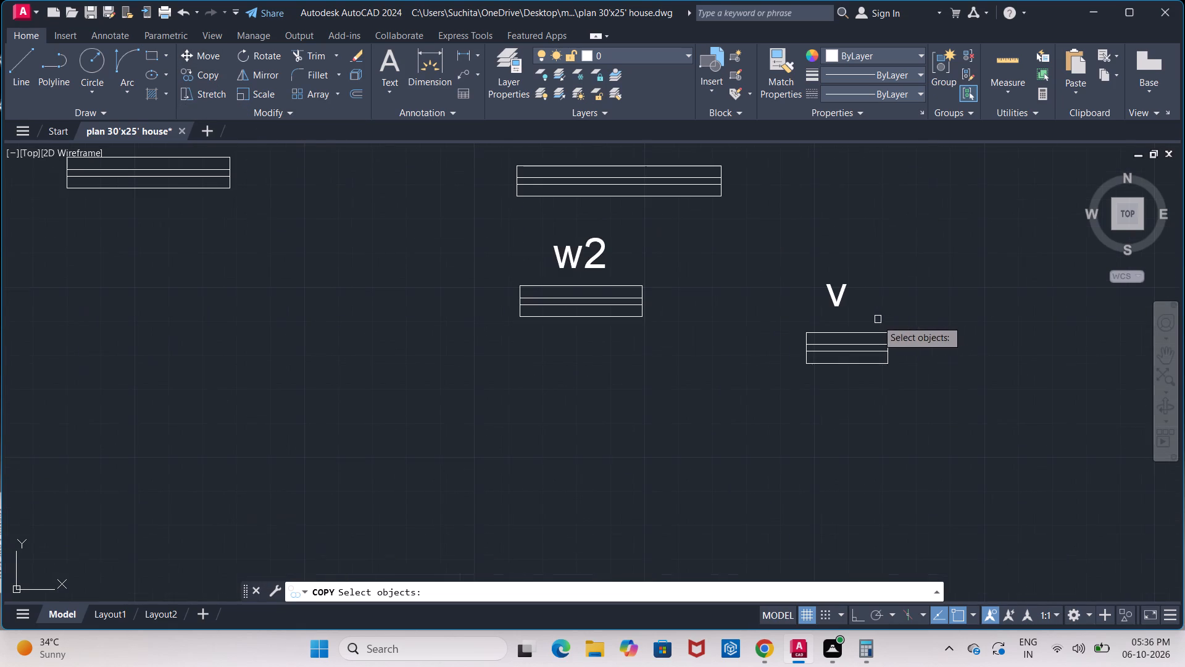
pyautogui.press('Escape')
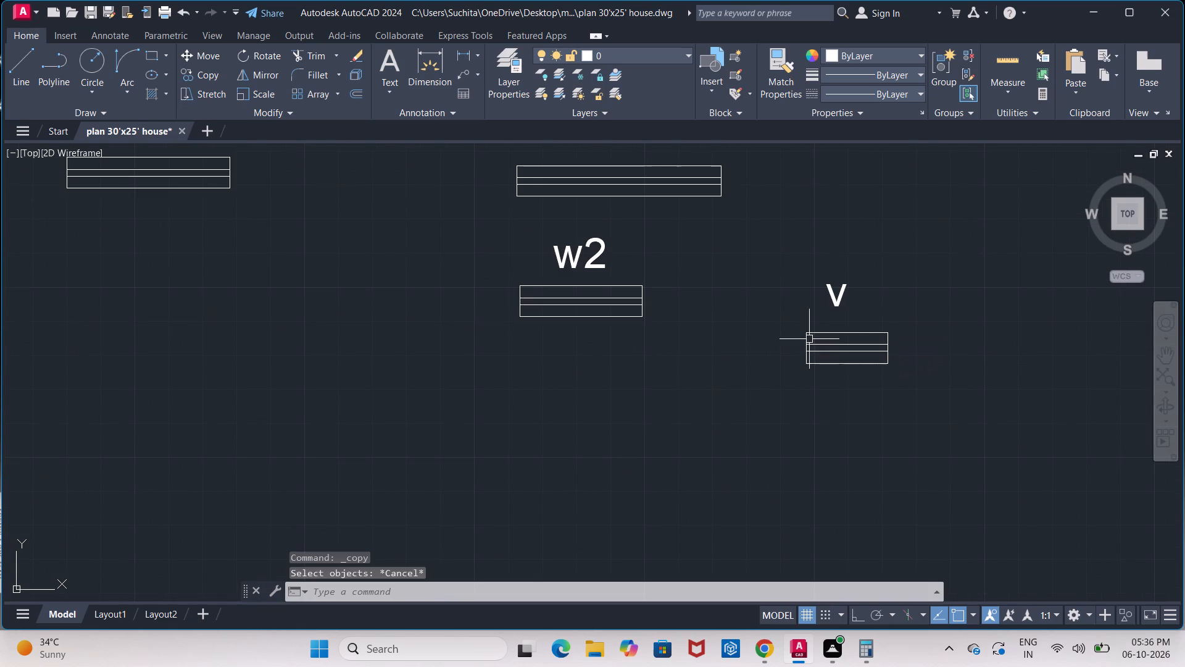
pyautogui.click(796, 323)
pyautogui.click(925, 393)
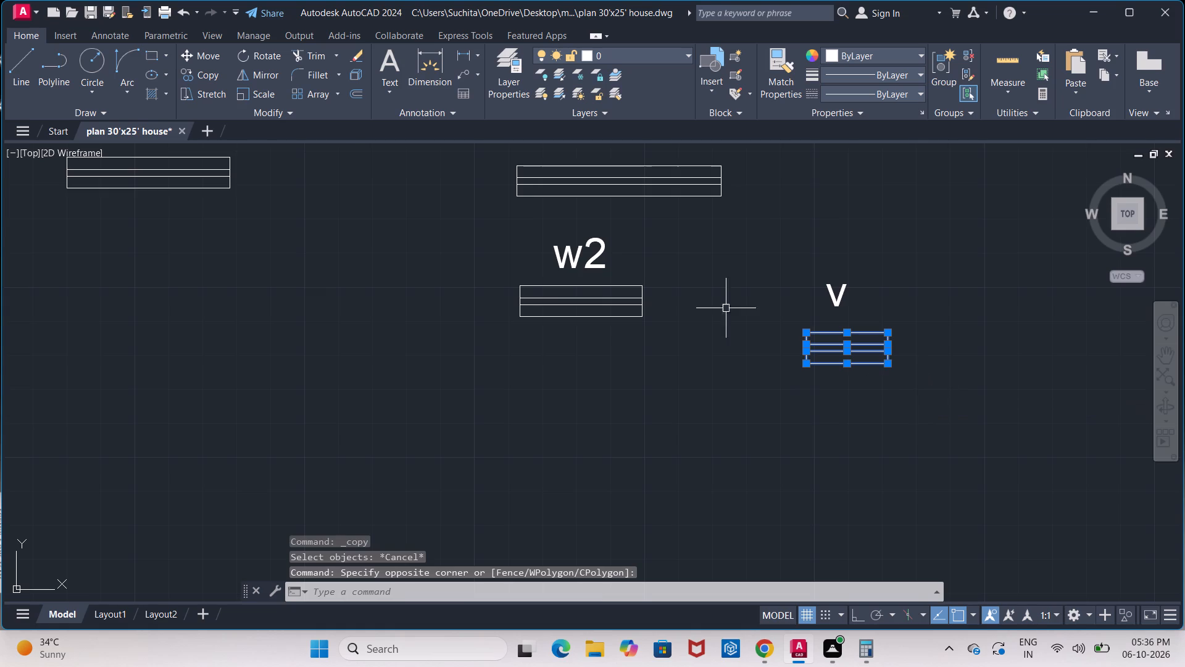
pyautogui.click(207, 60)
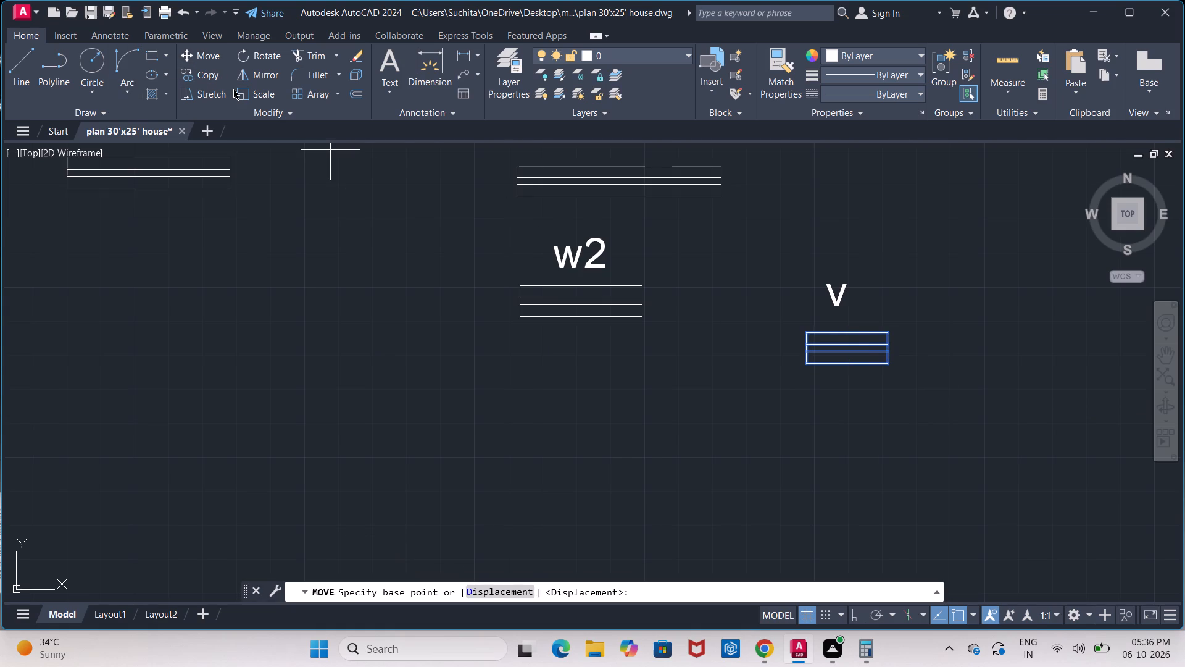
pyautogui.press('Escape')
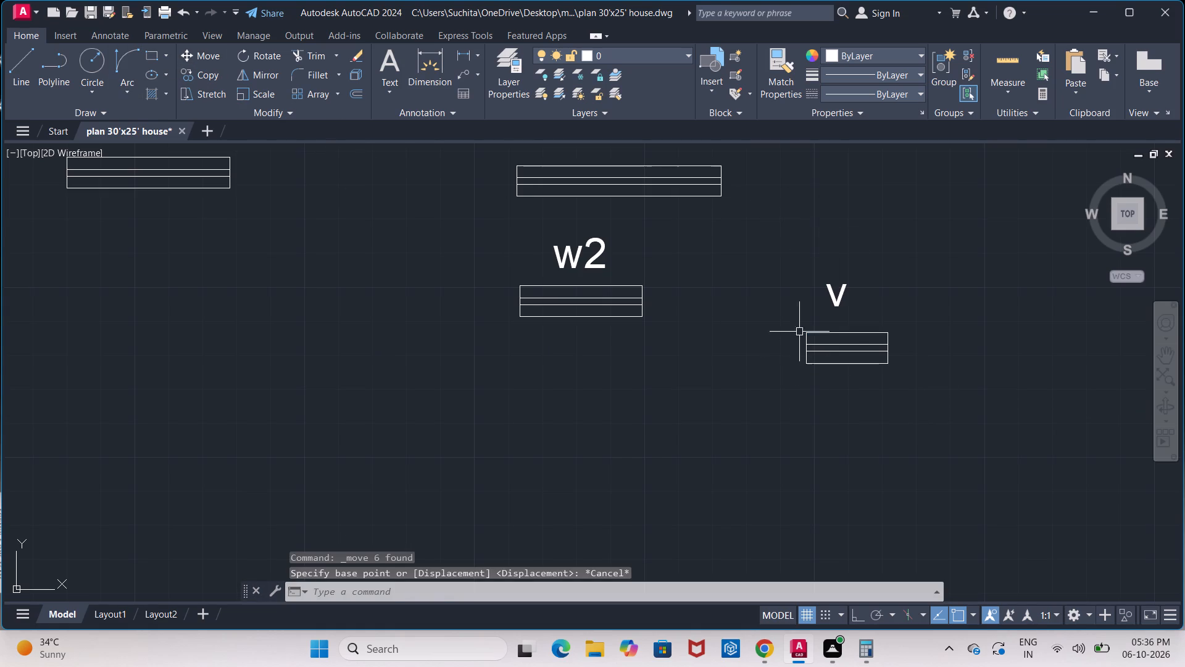
# With Ortho on, copy the v symbol from its upper-left corner horizontally about 45' into the Kitchen, just above the room label.
pyautogui.click(788, 311)
pyautogui.click(931, 382)
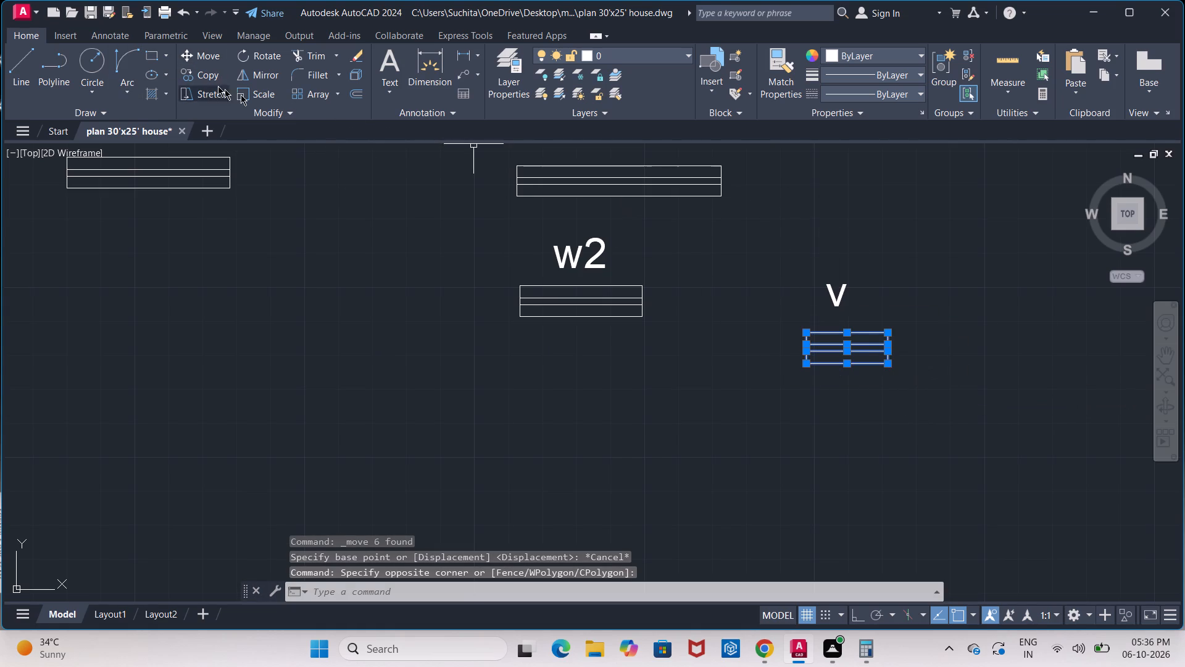
pyautogui.click(199, 75)
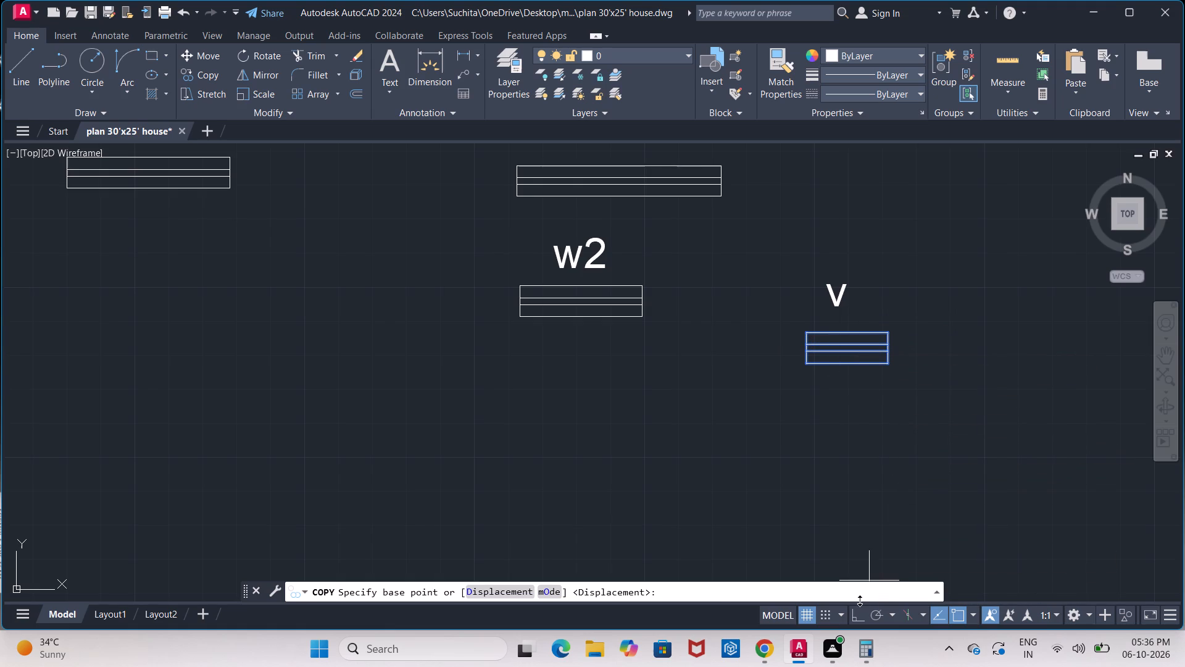
pyautogui.click(858, 616)
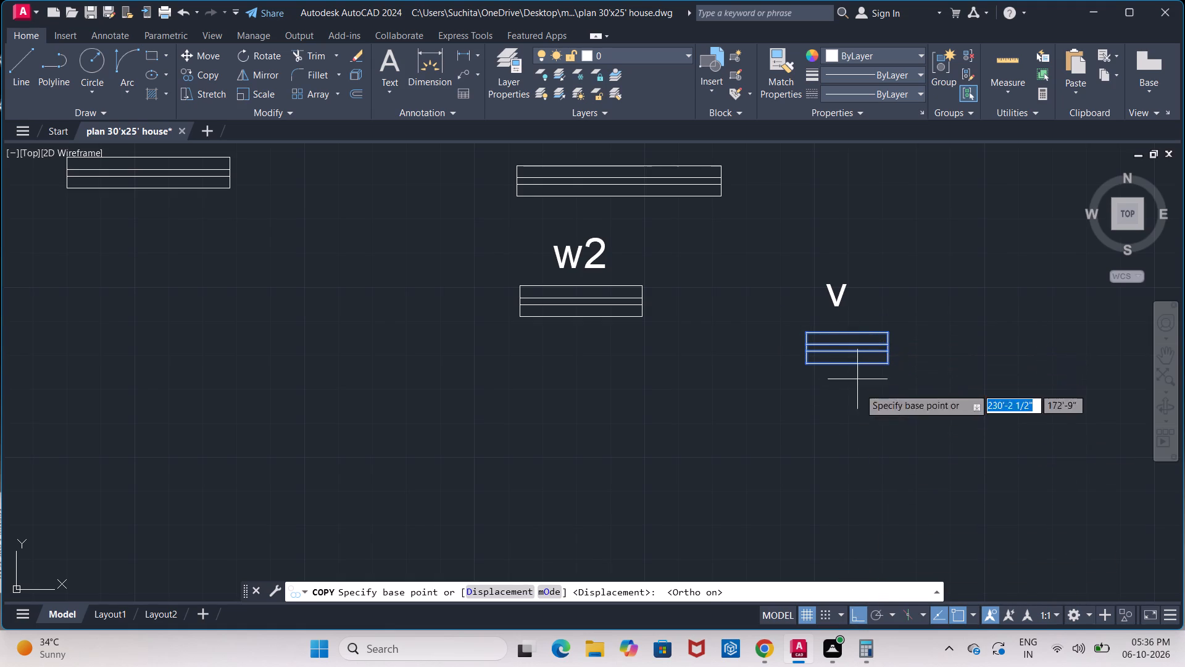
pyautogui.click(878, 614)
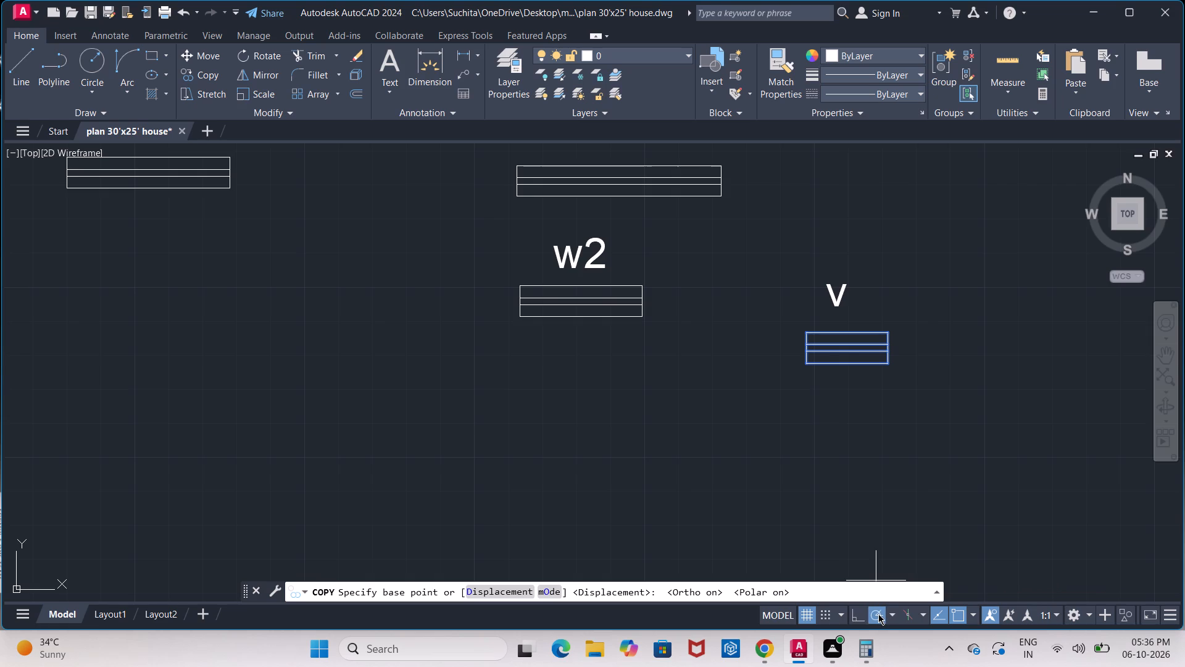
pyautogui.click(860, 616)
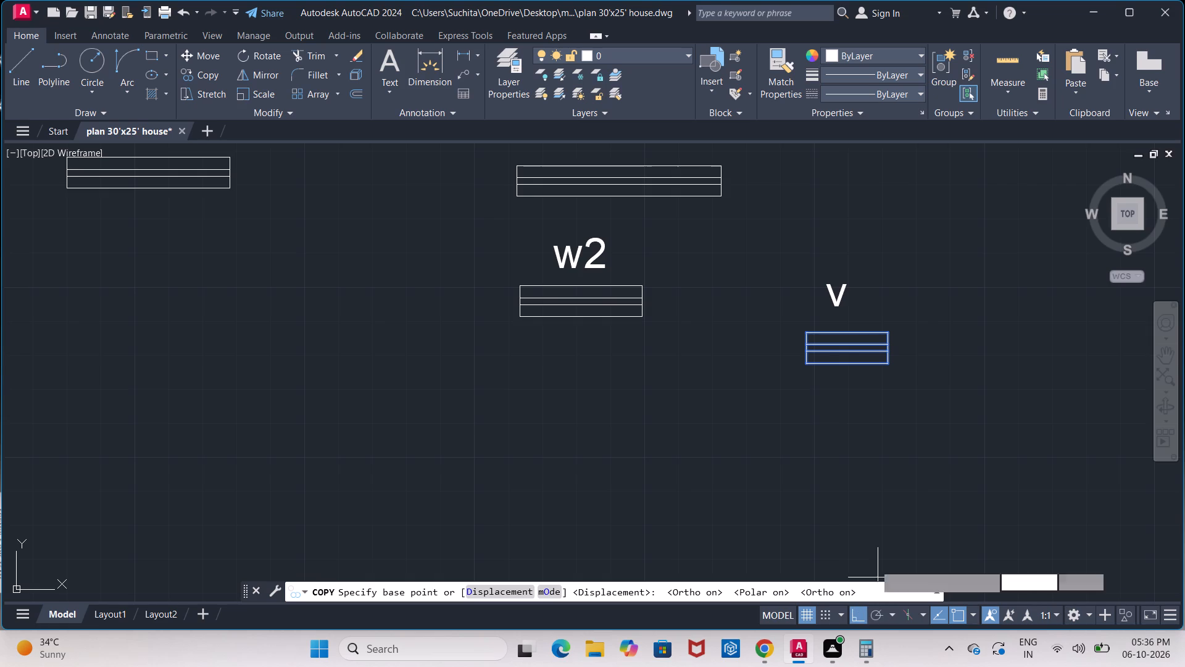
pyautogui.click(805, 330)
pyautogui.moveTo(668, 349); pyautogui.dragTo(916, 364, button='middle')
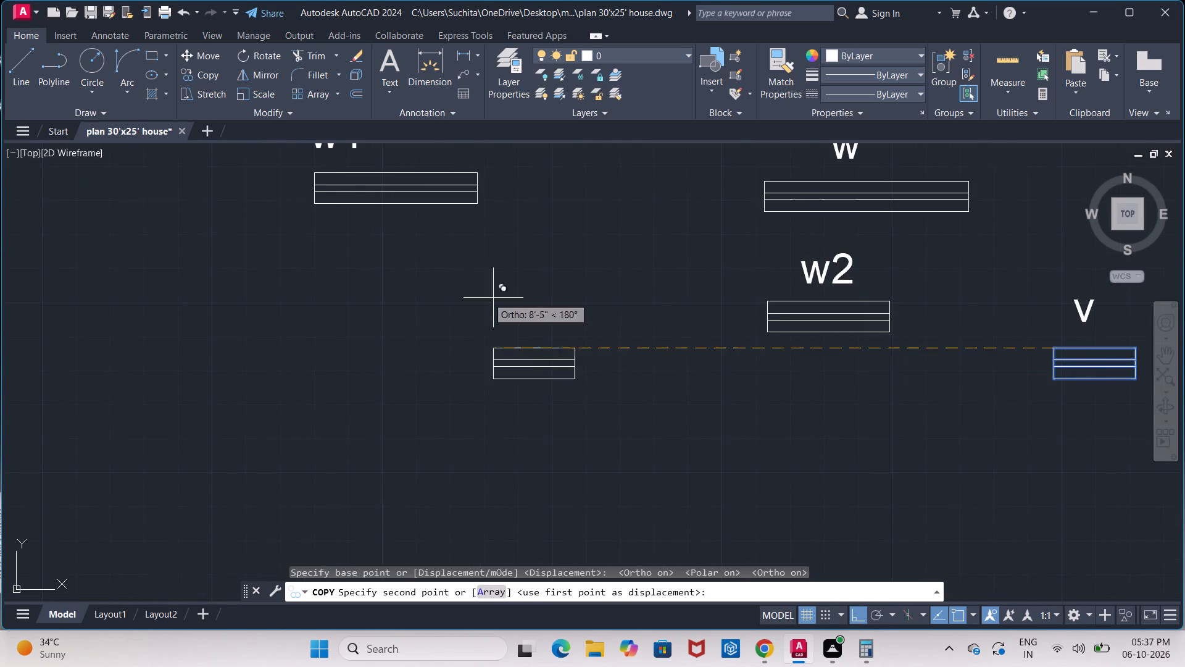
pyautogui.moveTo(462, 294); pyautogui.dragTo(711, 308, button='middle')
pyautogui.scroll(-1, 465, 295)
pyautogui.moveTo(230, 251); pyautogui.dragTo(488, 304, button='middle')
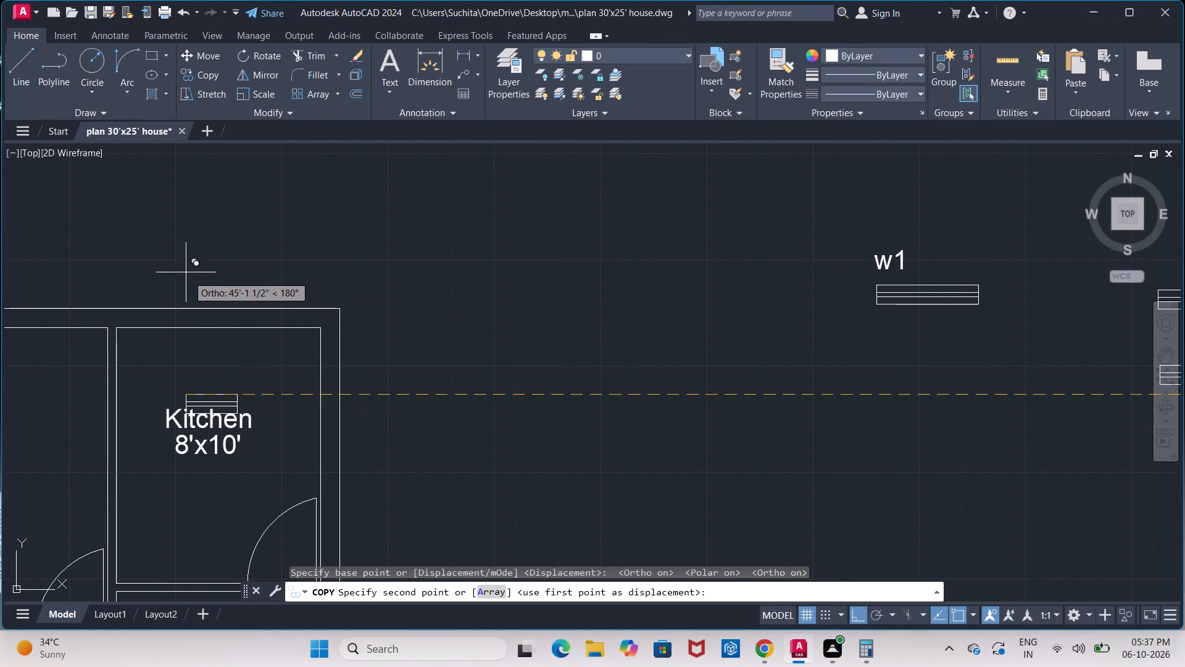
pyautogui.click(179, 247)
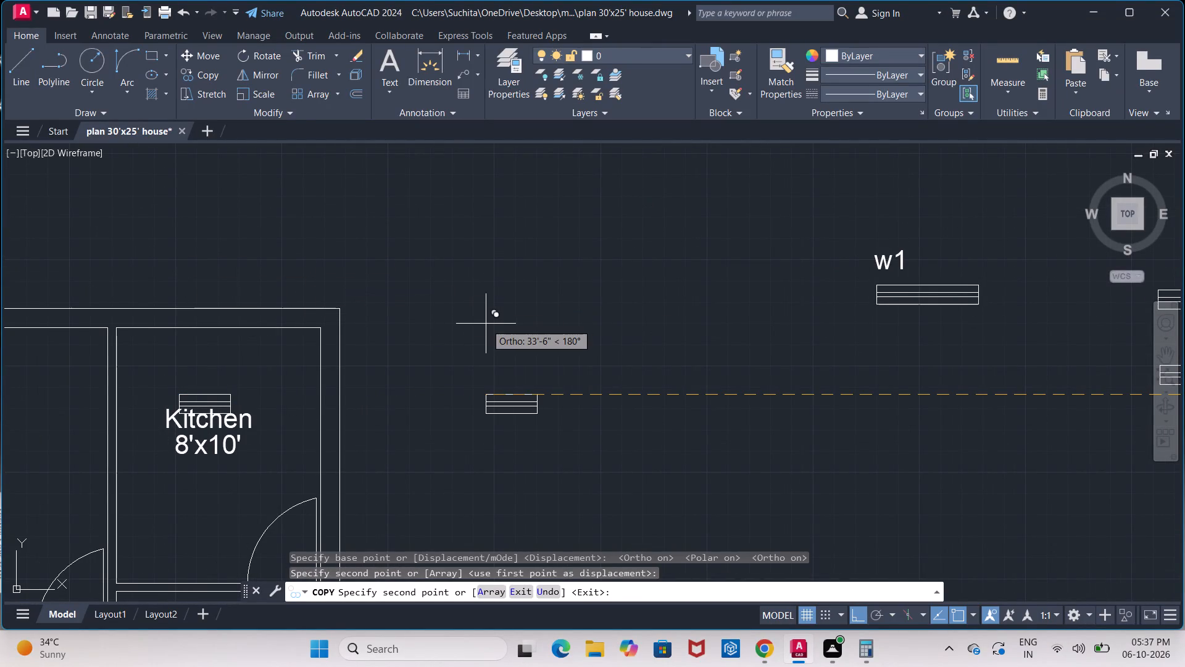
pyautogui.press('Escape')
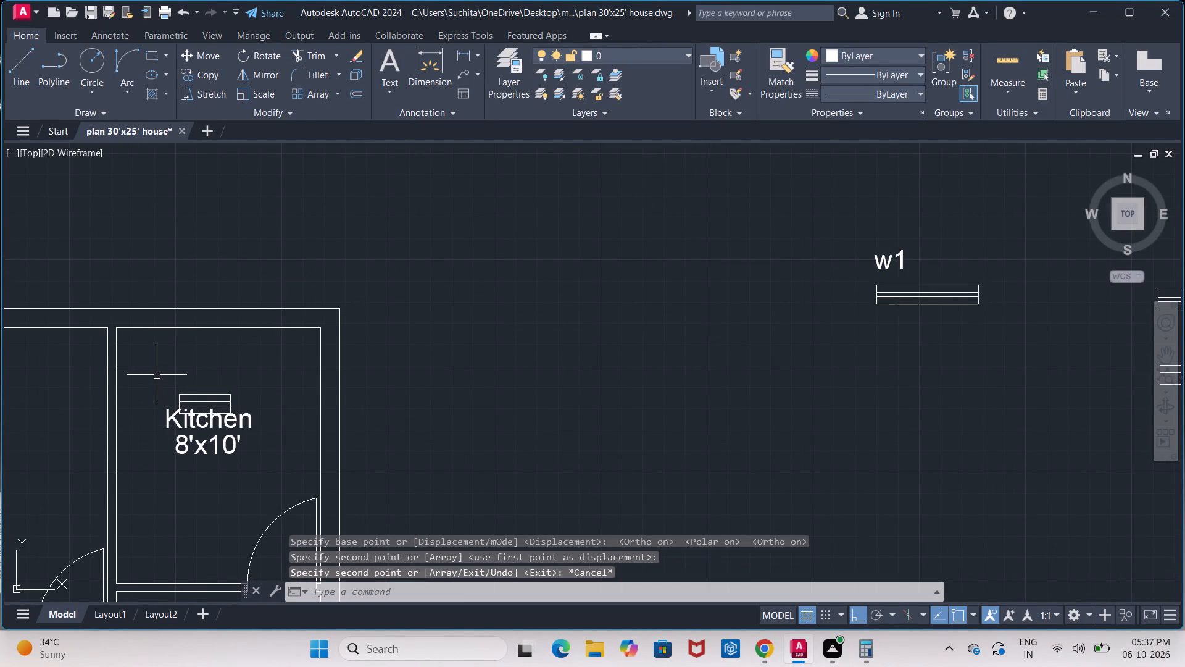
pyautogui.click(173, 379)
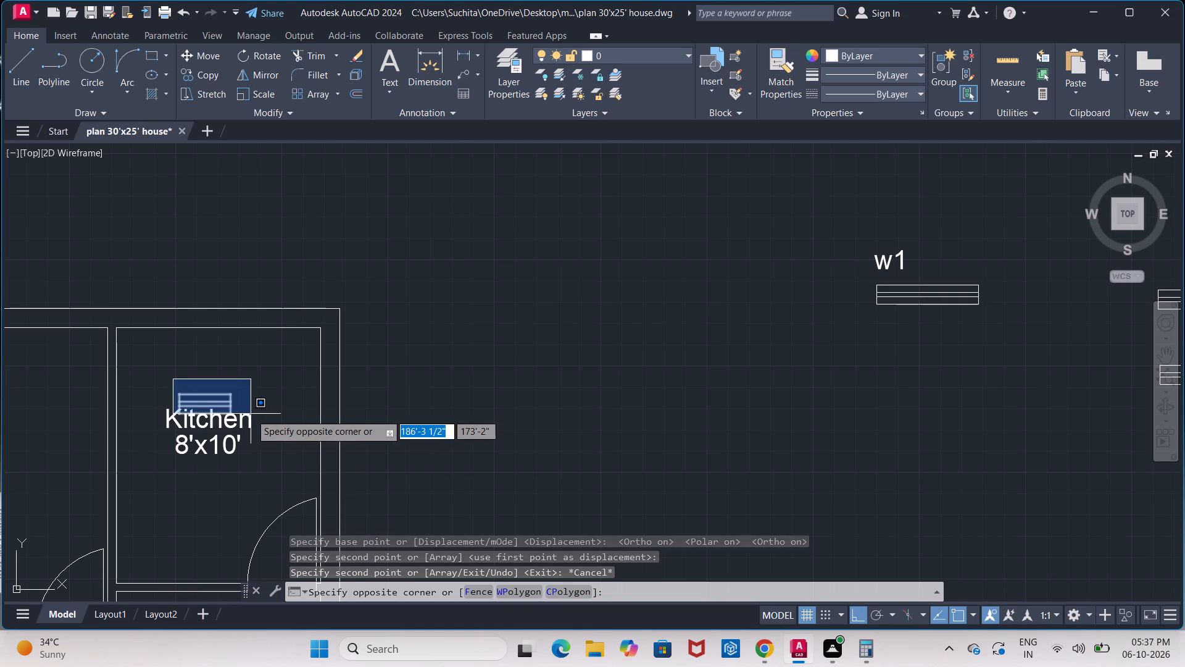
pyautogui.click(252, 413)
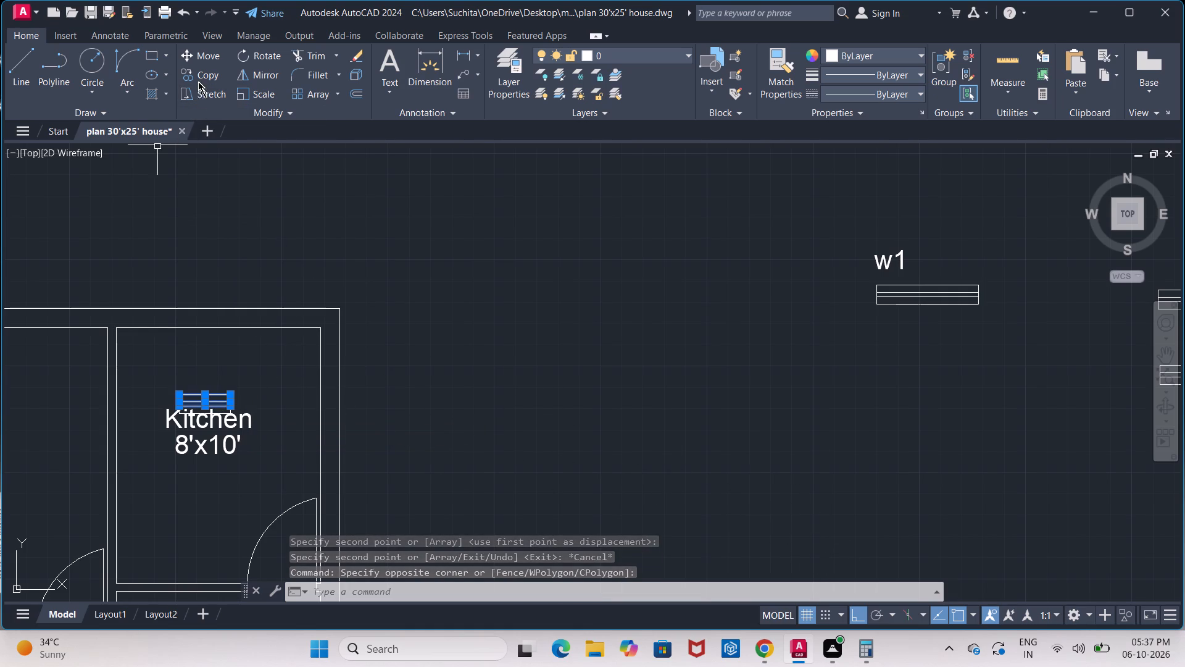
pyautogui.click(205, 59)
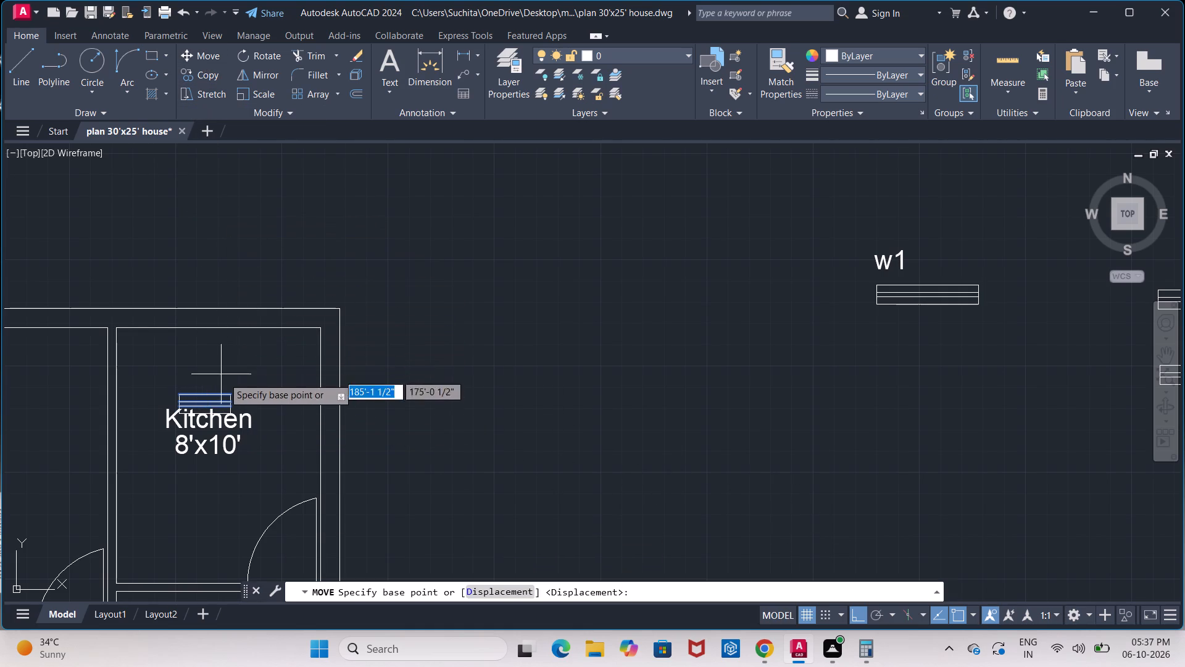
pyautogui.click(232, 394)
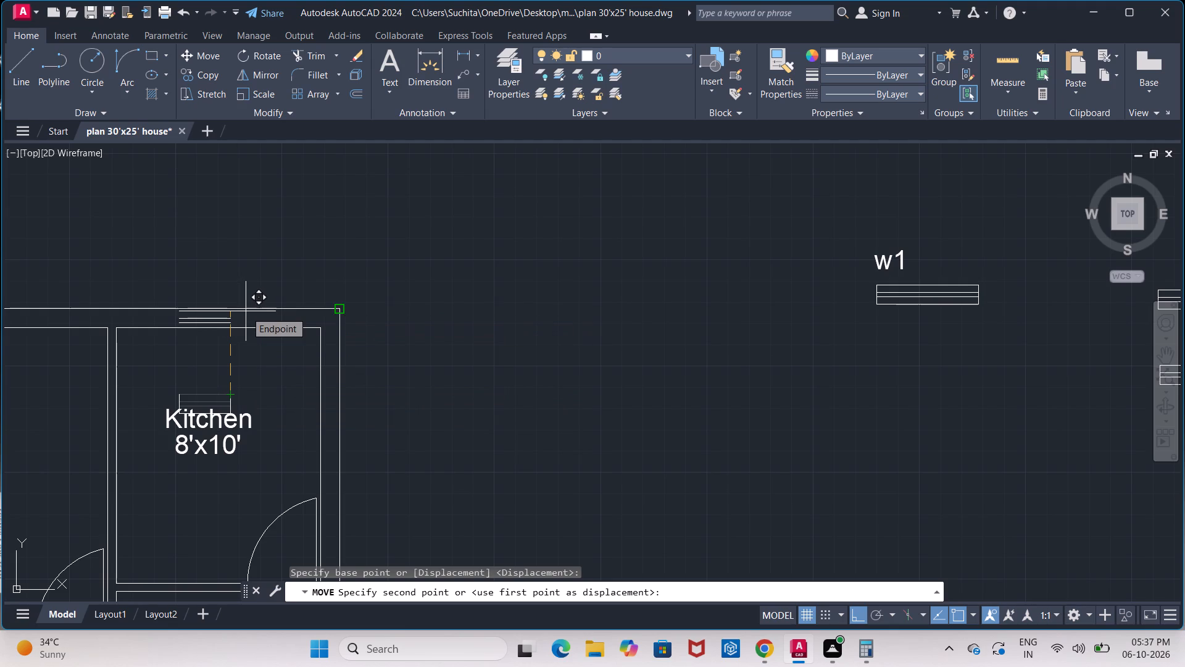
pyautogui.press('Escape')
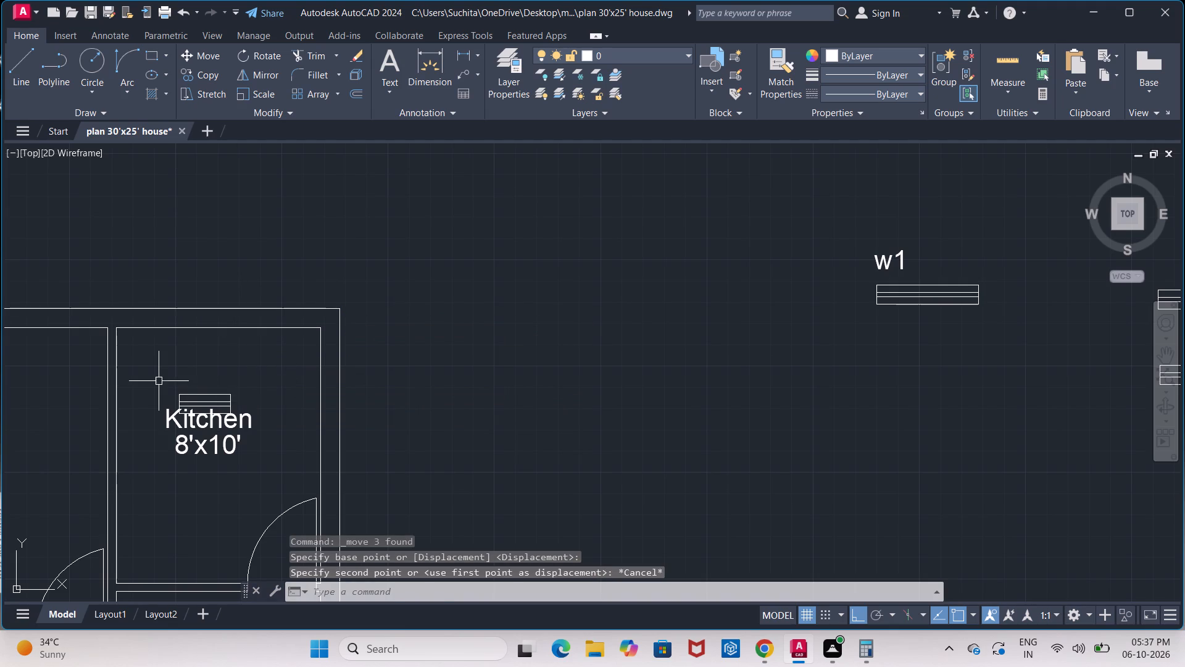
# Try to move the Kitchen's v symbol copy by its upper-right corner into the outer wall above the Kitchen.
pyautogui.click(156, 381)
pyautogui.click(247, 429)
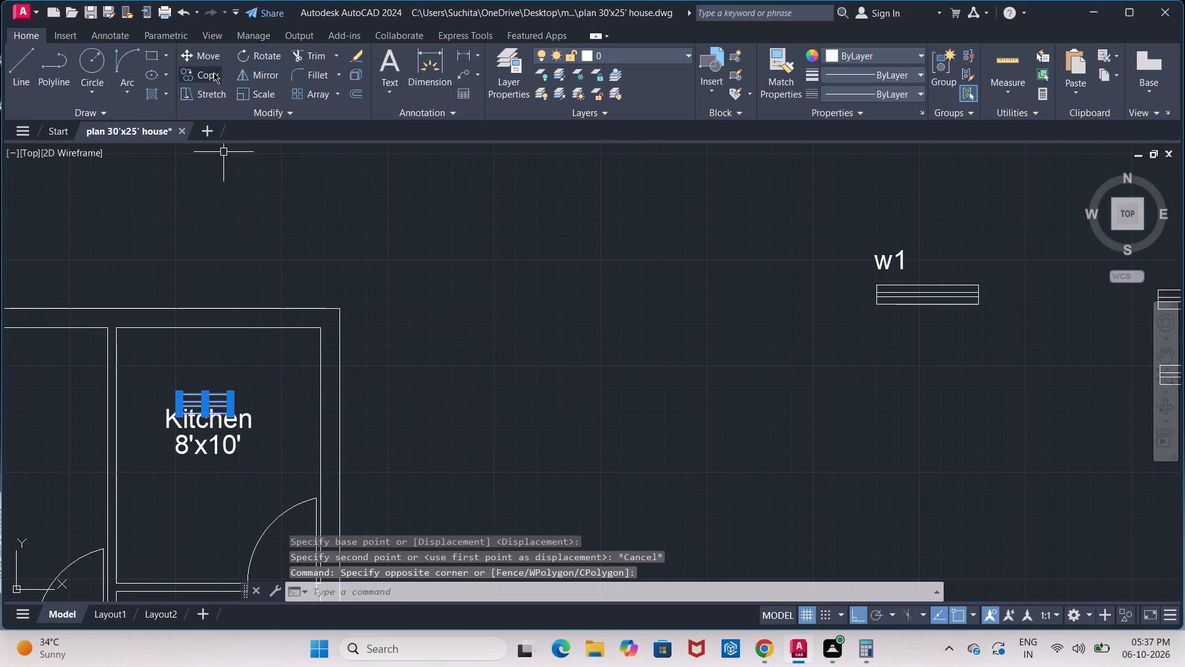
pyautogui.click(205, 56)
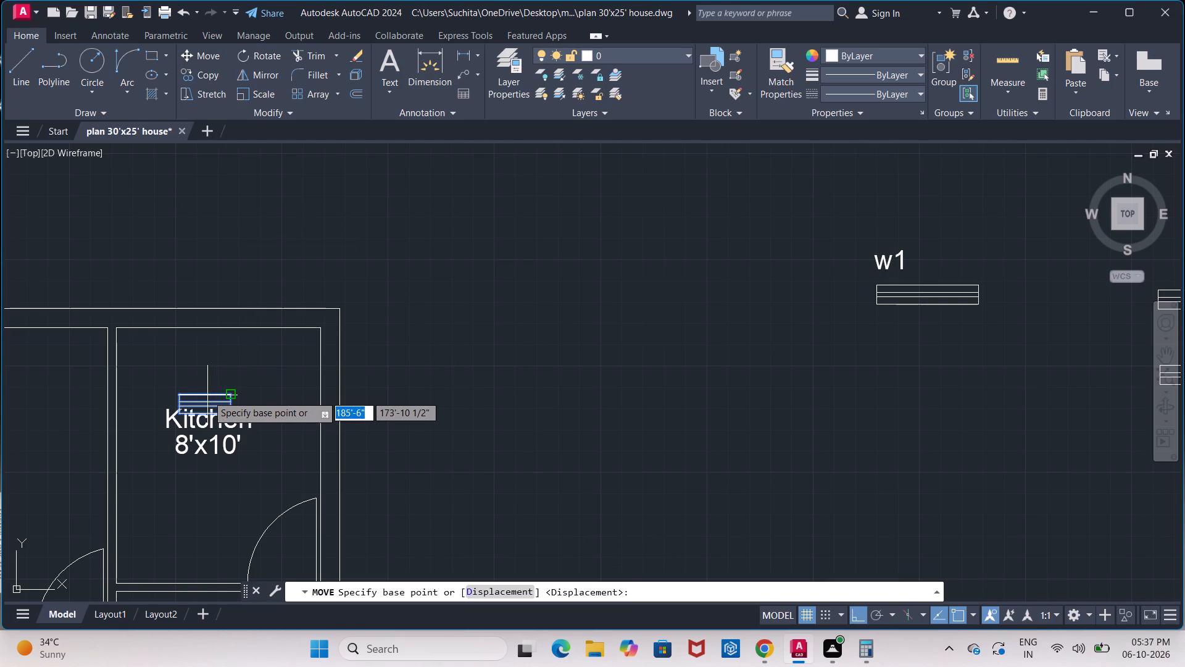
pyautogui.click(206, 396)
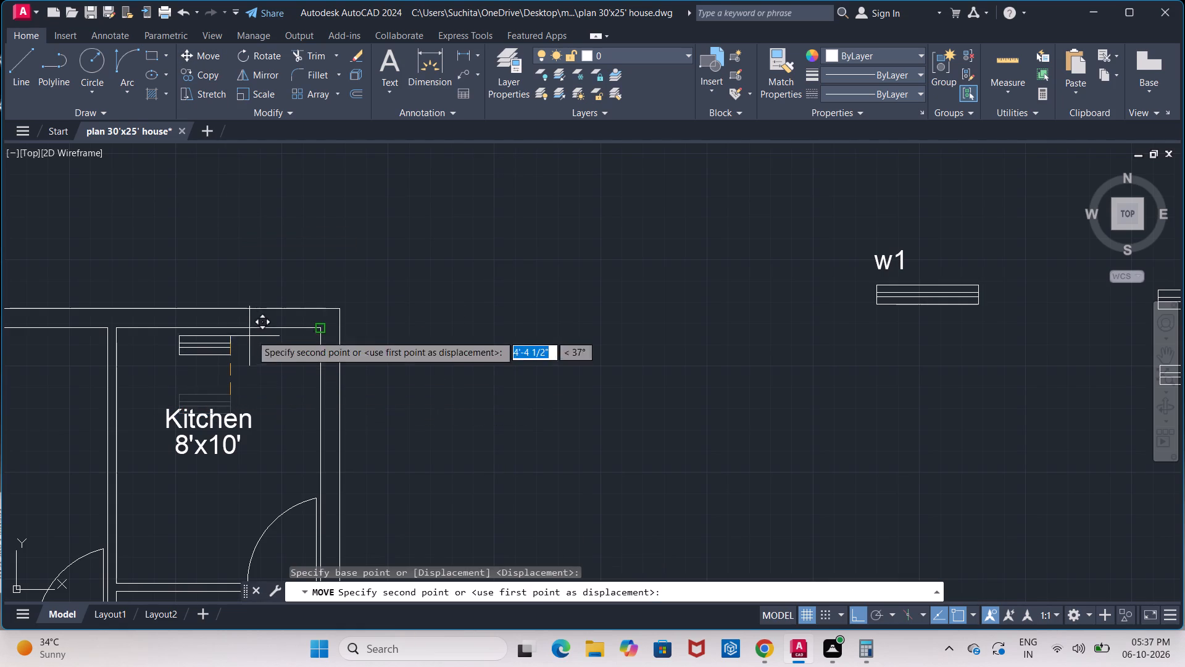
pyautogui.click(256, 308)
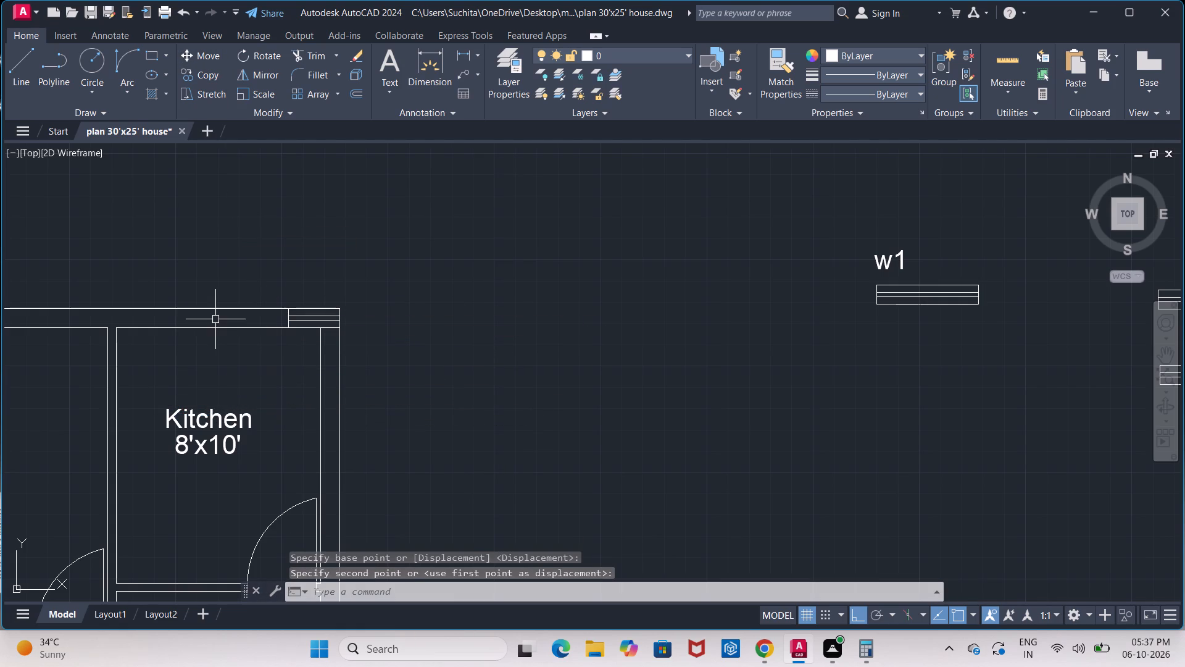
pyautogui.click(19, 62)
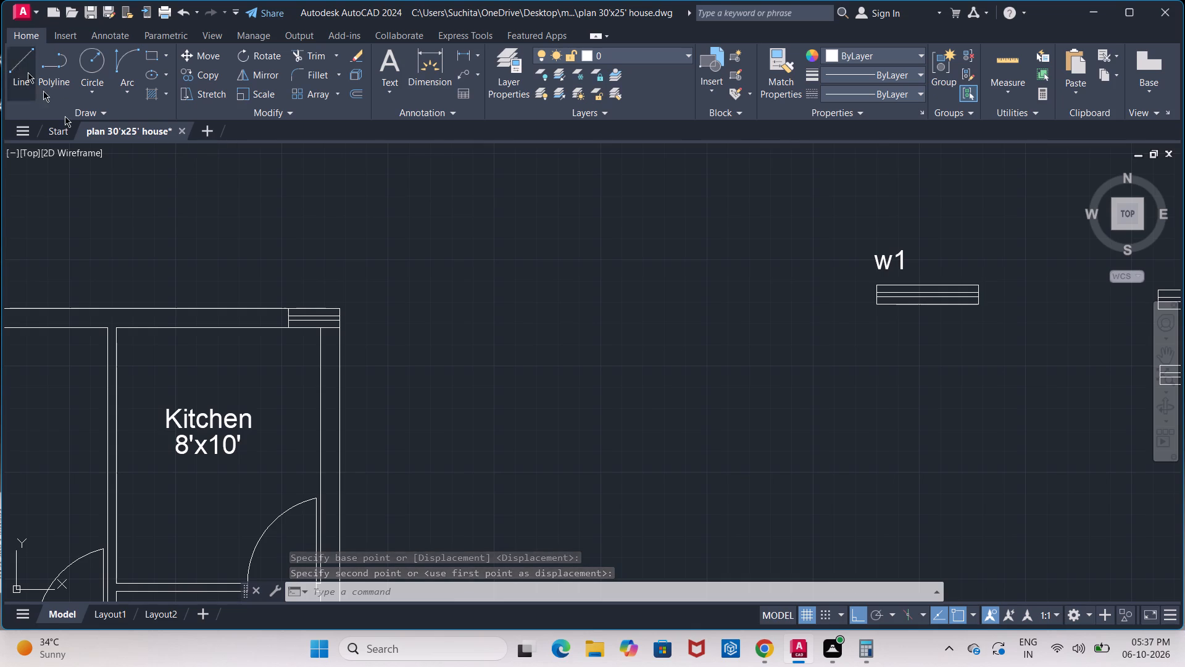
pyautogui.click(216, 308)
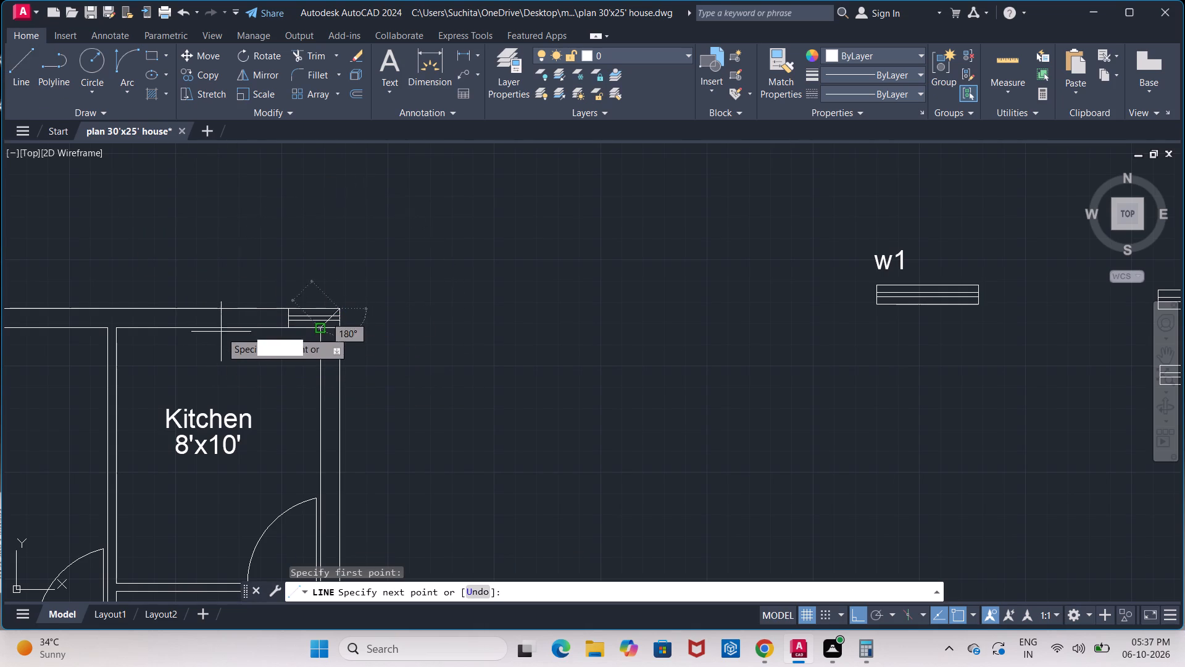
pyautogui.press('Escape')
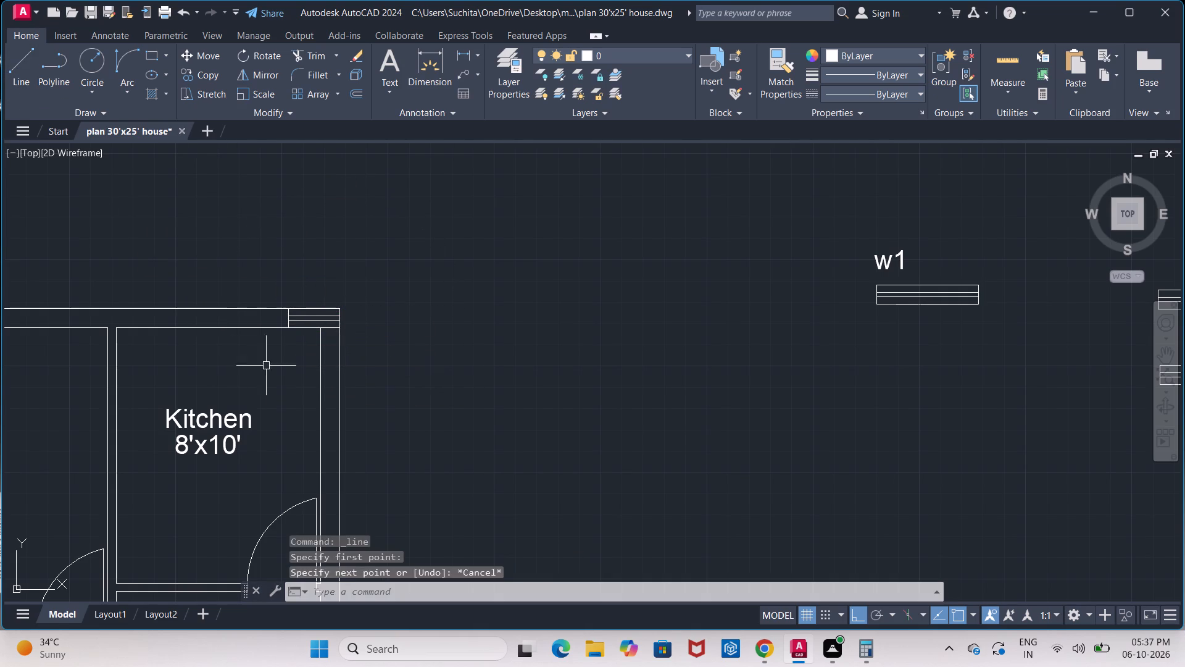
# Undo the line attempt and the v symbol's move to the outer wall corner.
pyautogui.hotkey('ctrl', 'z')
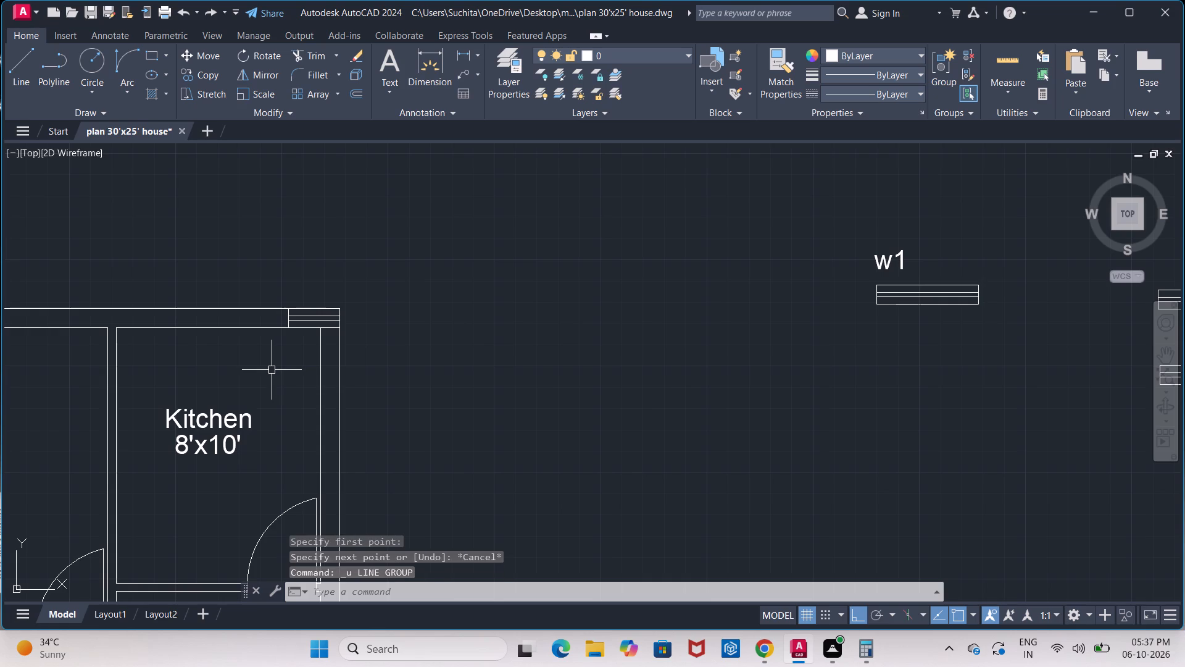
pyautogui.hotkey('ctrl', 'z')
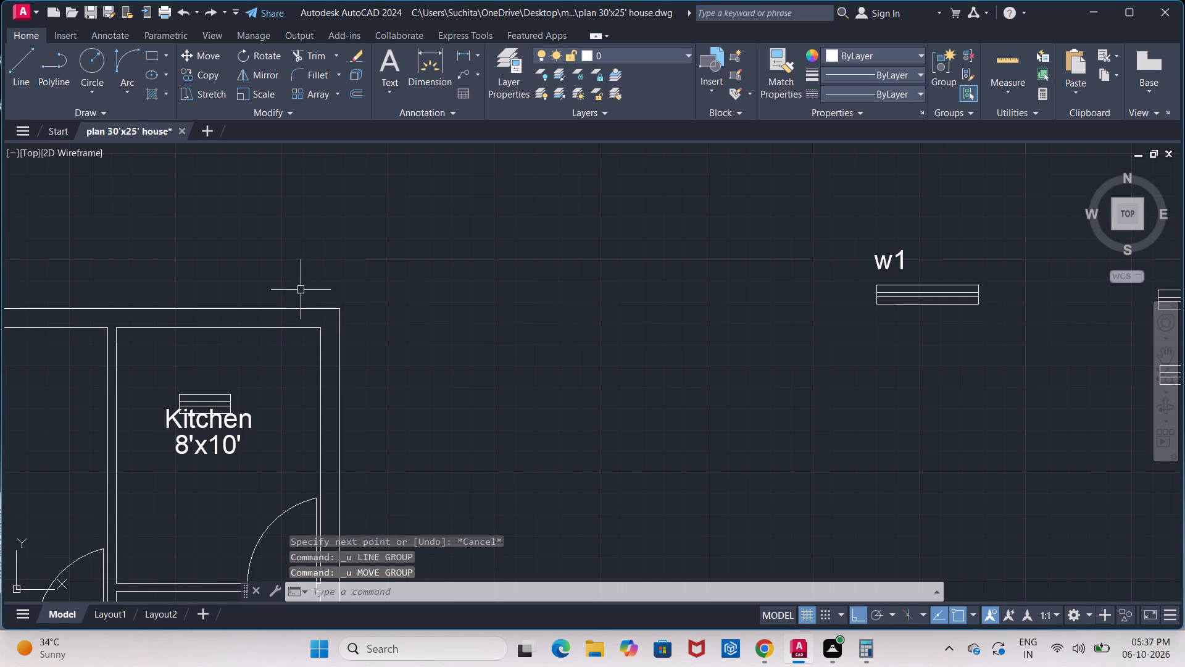
# Stretch the upper end of the Kitchen's inner wall line on the door side vertically past the outer wall as a guide.
pyautogui.click(318, 354)
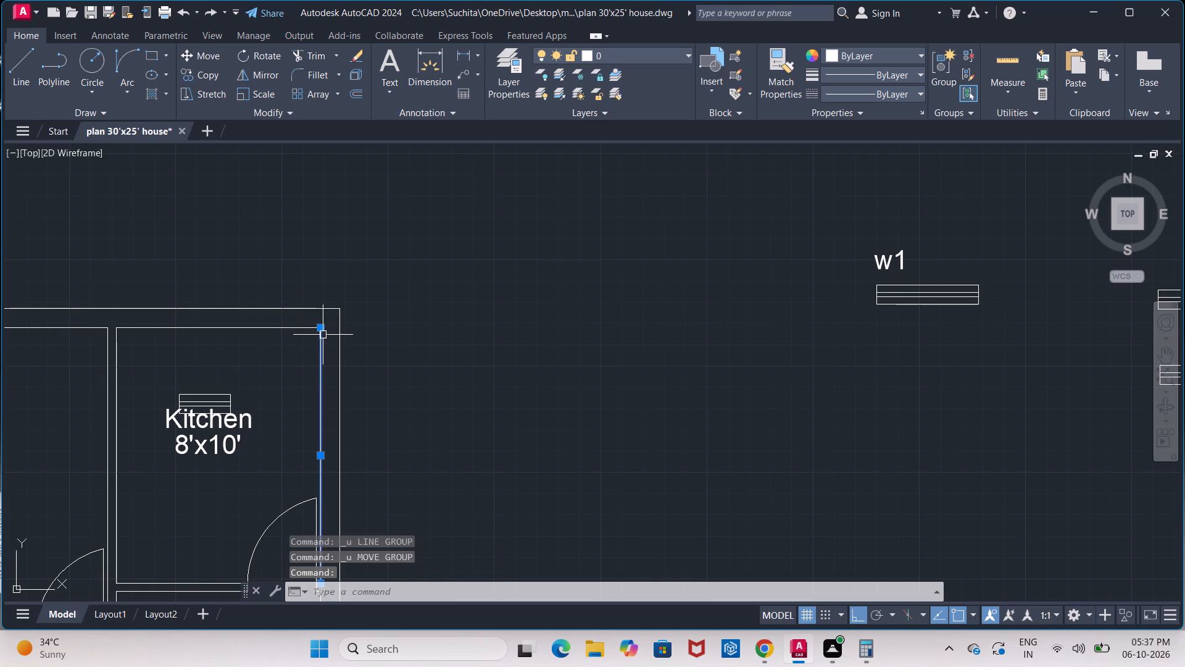
pyautogui.click(323, 329)
pyautogui.click(321, 324)
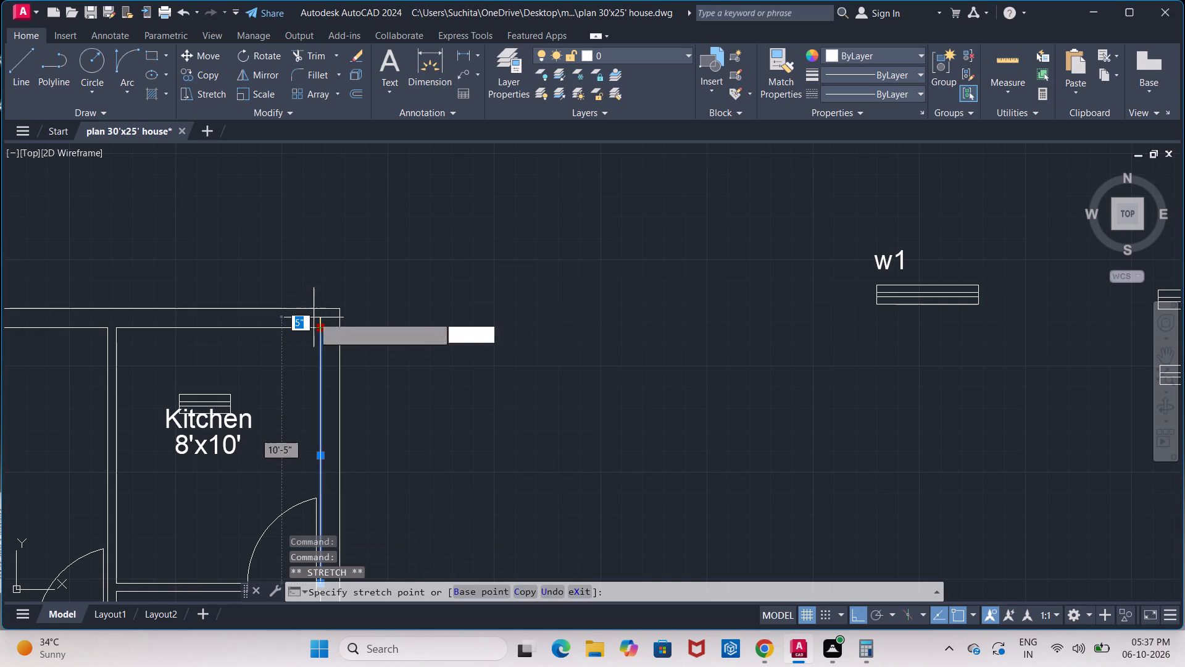
pyautogui.click(304, 277)
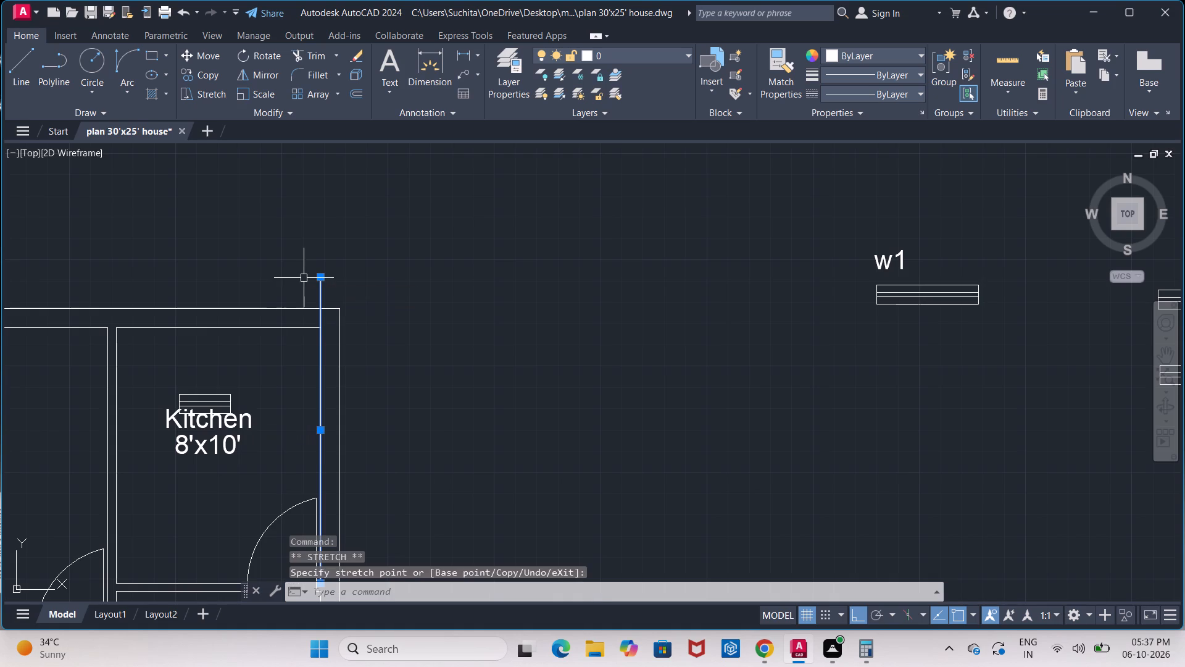
pyautogui.press('Escape')
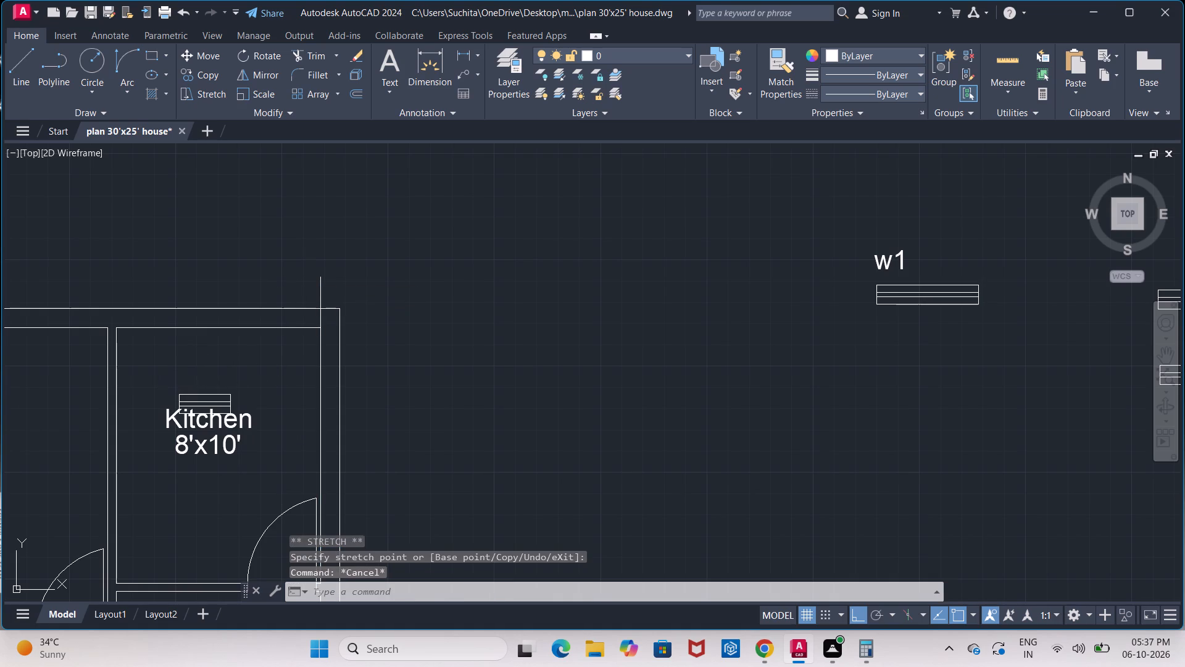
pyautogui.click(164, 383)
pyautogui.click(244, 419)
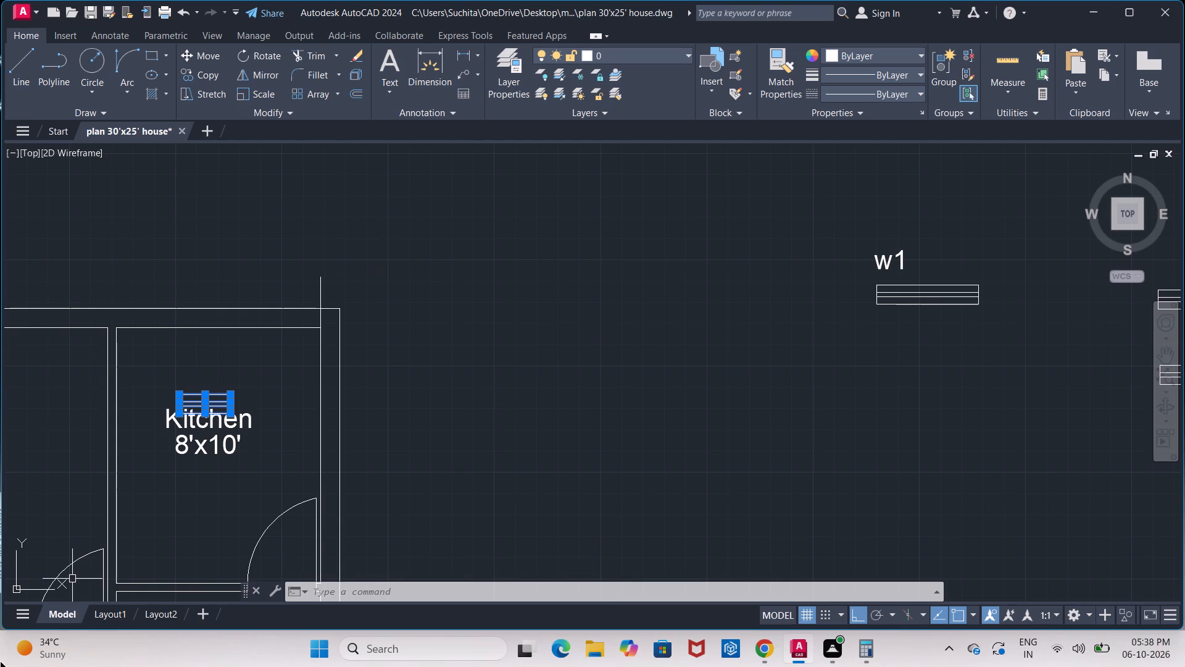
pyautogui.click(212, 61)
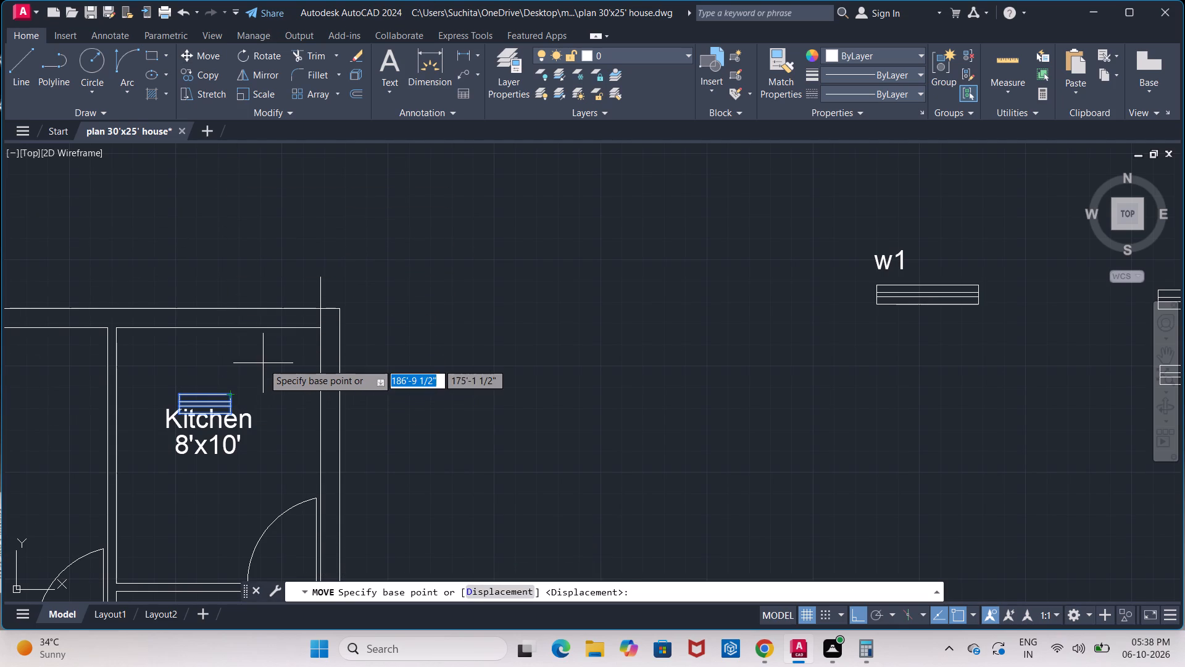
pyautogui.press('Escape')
# Offset the extended Kitchen wall line 2' into the Kitchen as a guide line.
pyautogui.press('o')
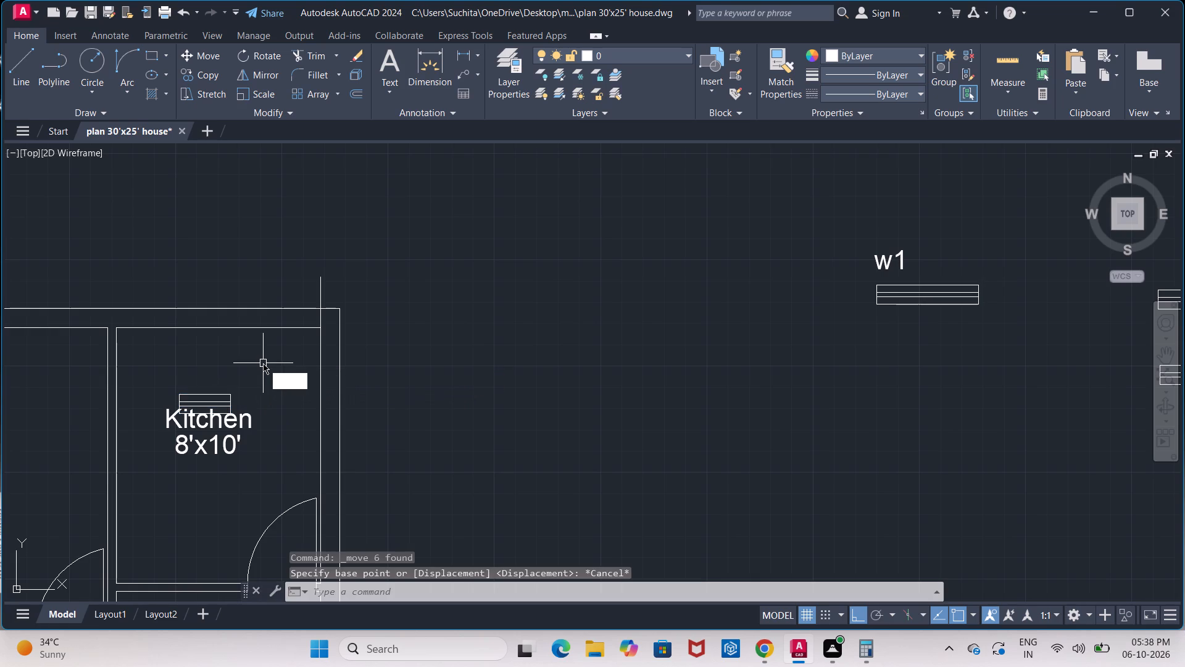
pyautogui.press('Return')
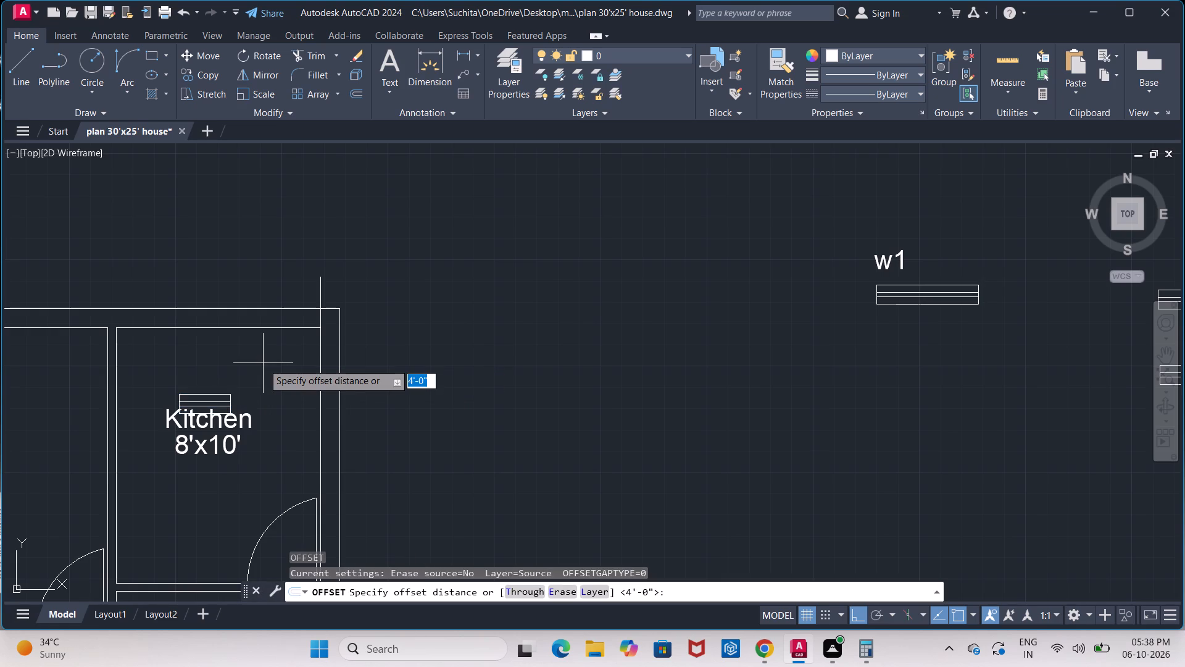
pyautogui.press('2')
pyautogui.press('Return')
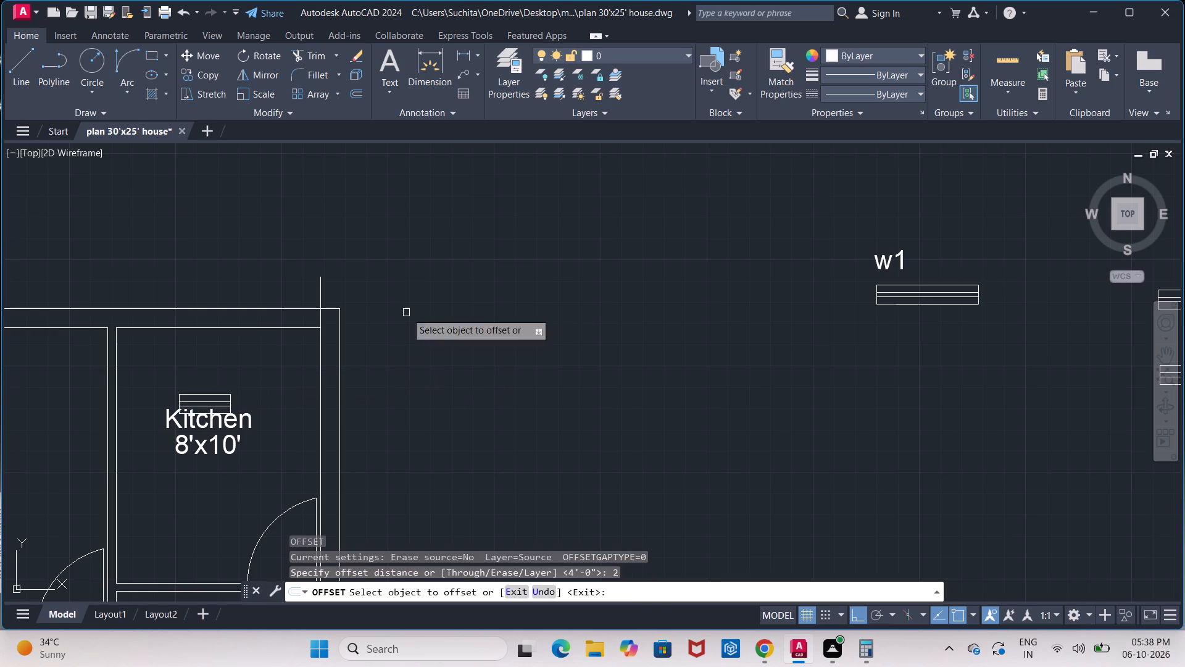
pyautogui.click(320, 319)
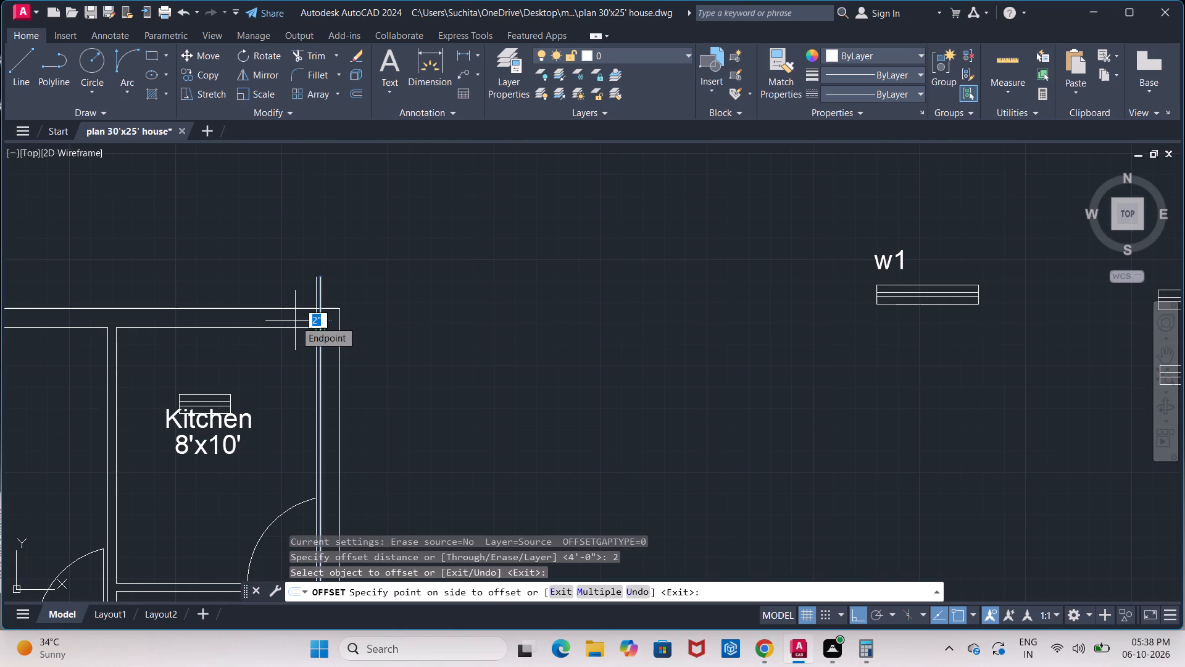
pyautogui.press('BackSpace')
pyautogui.write("2'")
pyautogui.press('Return')
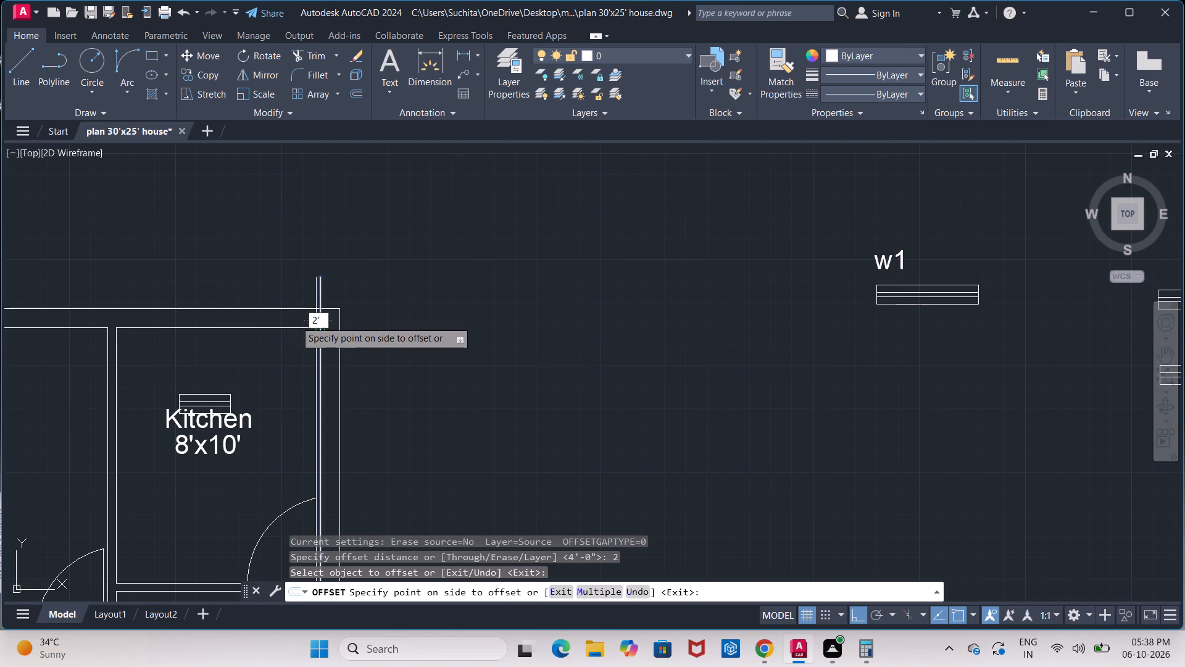
pyautogui.press('Escape')
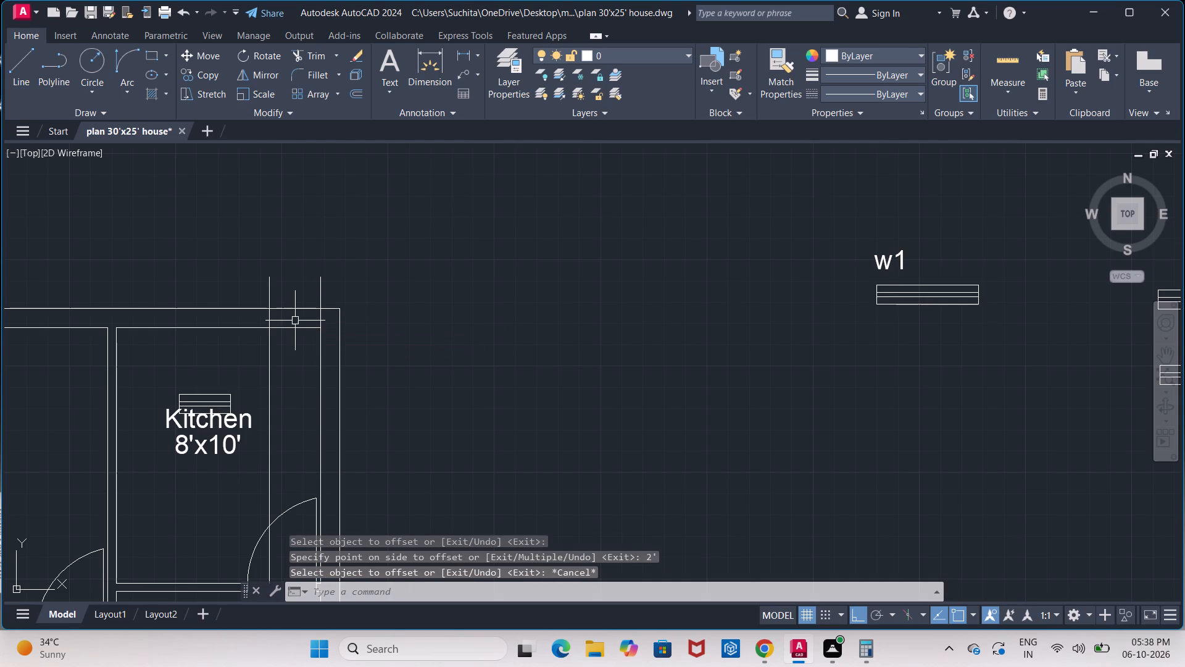
# With Ortho off, move the Kitchen's v symbol copy by its upper-right corner to where the offset guide meets the outer wall line.
pyautogui.click(166, 377)
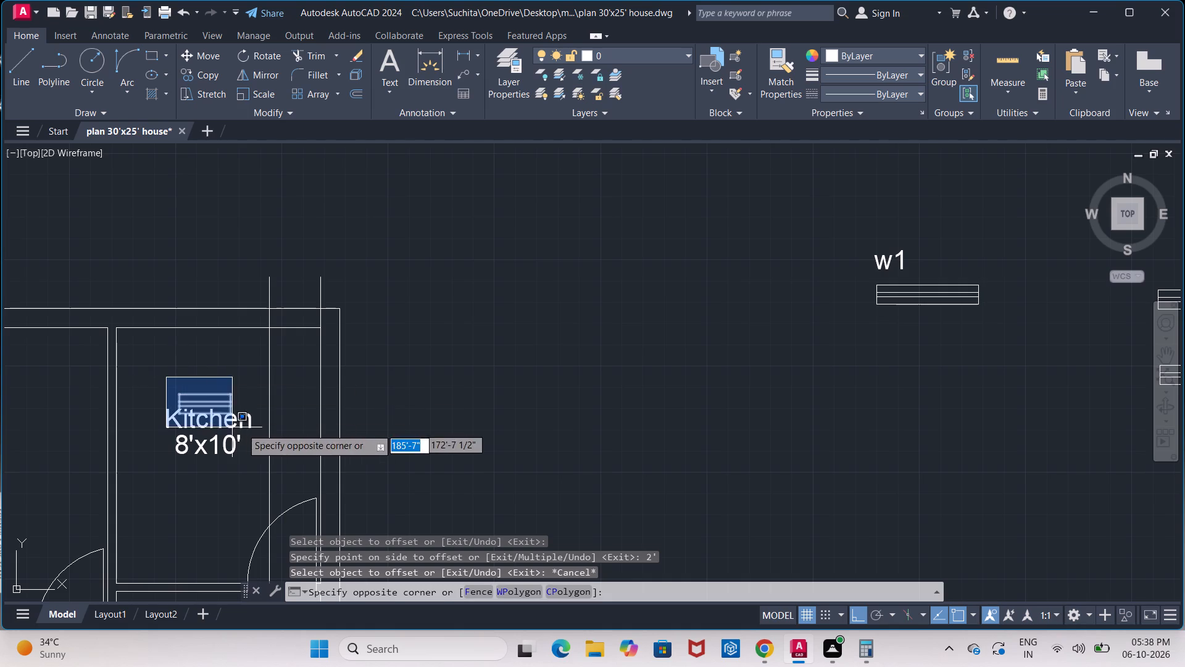
pyautogui.click(246, 428)
pyautogui.click(205, 53)
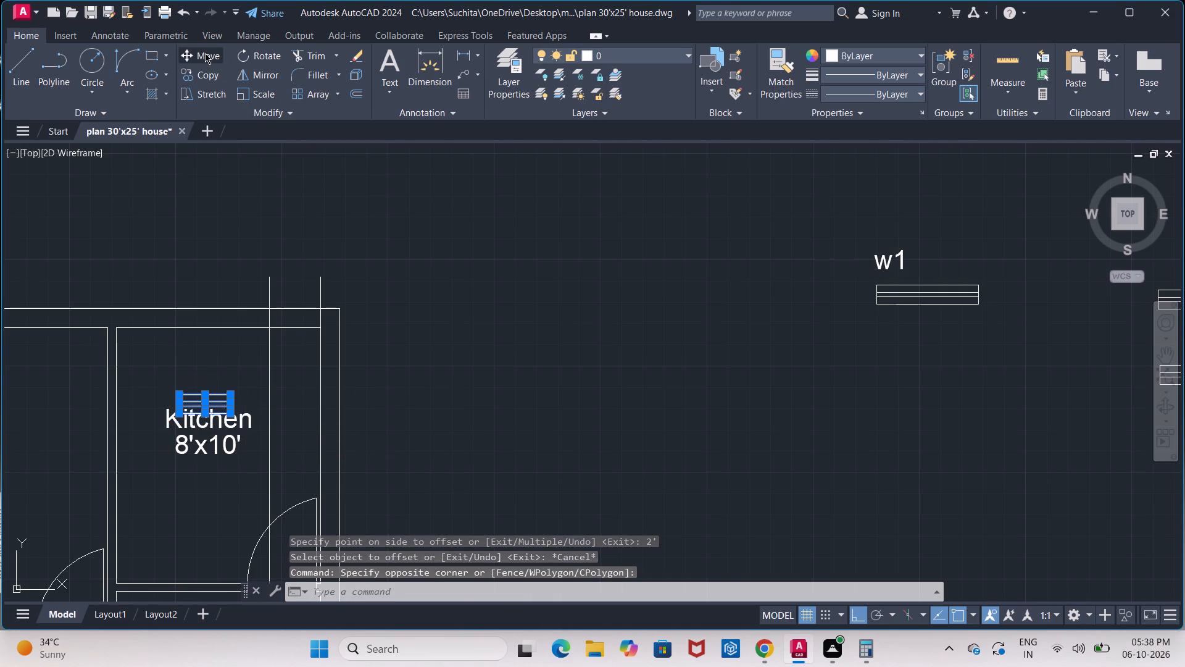
pyautogui.click(231, 393)
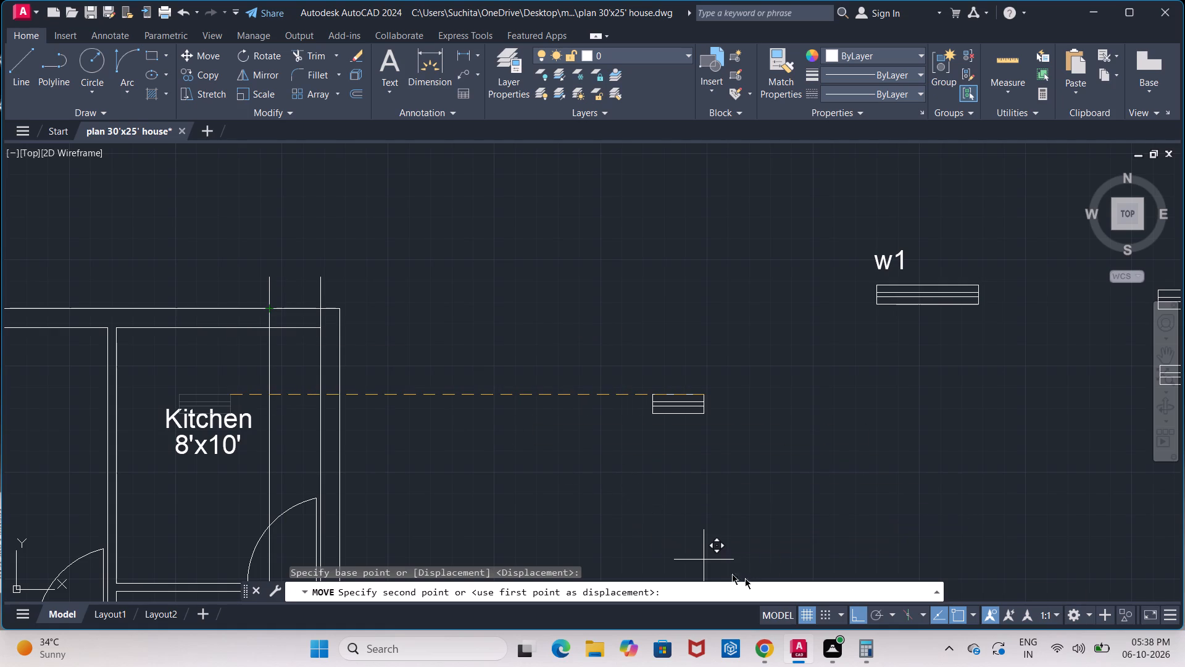
pyautogui.click(855, 618)
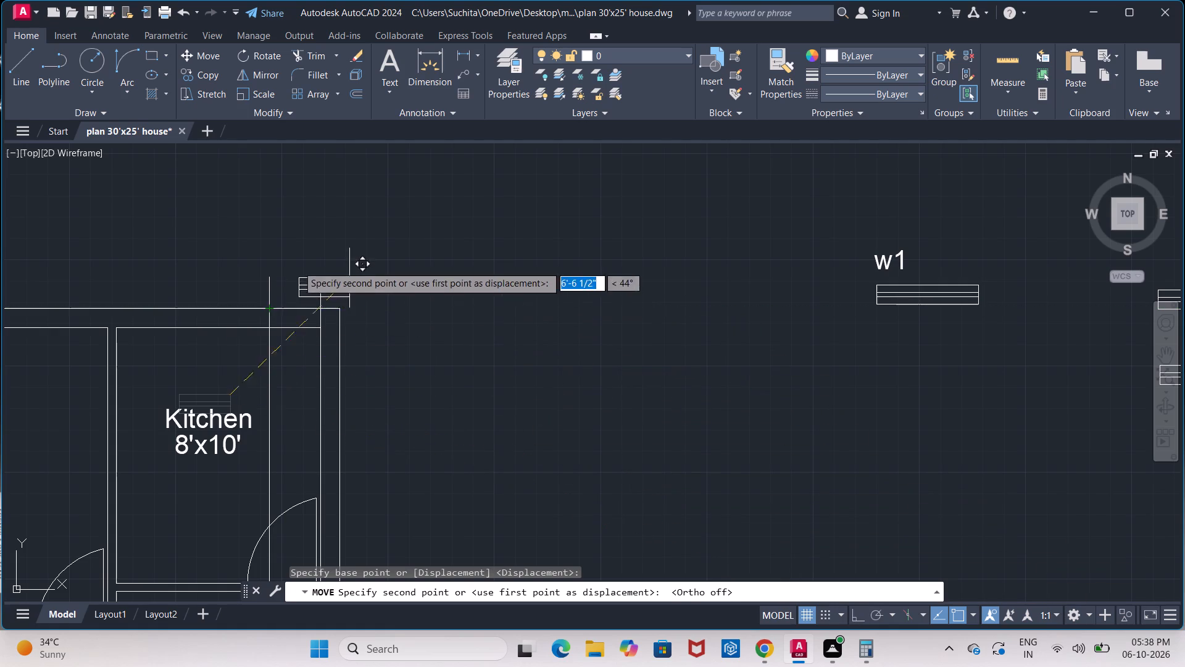
pyautogui.scroll(6, 267, 308)
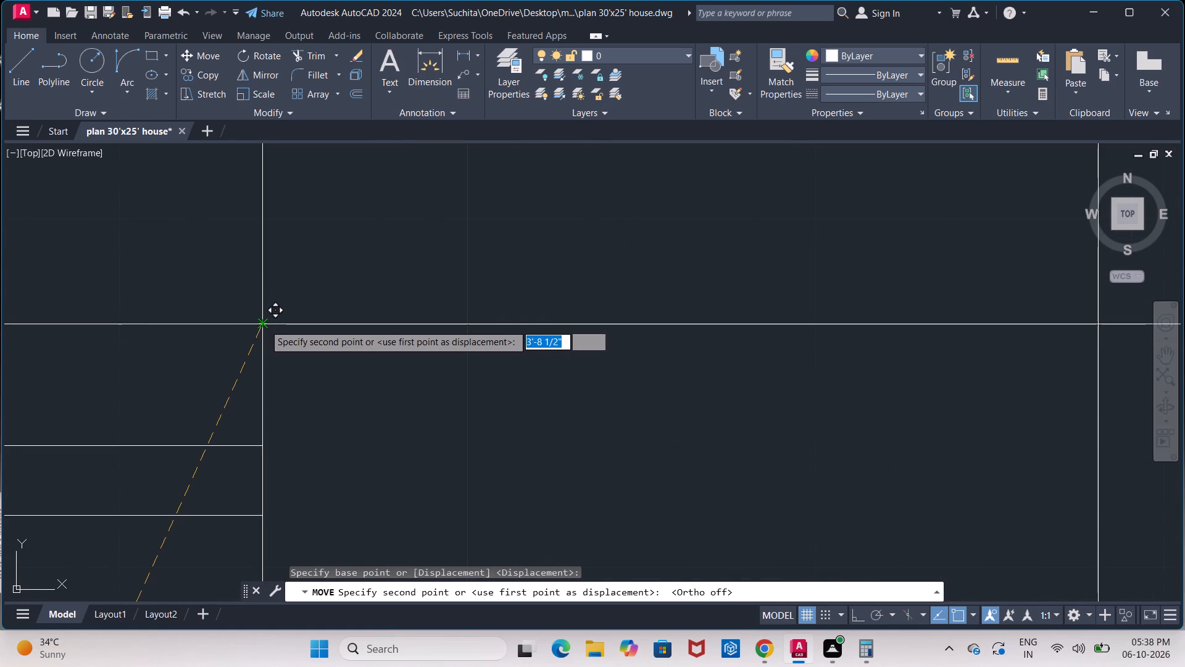
pyautogui.click(264, 324)
pyautogui.scroll(-4, 330, 332)
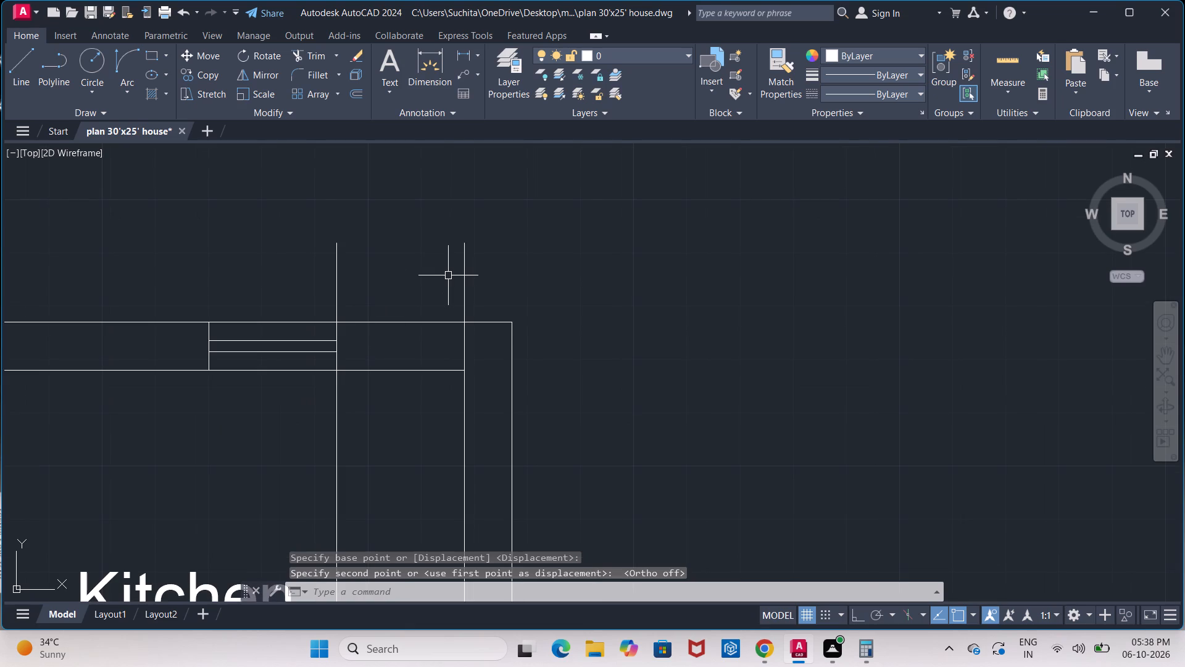
pyautogui.press('Escape')
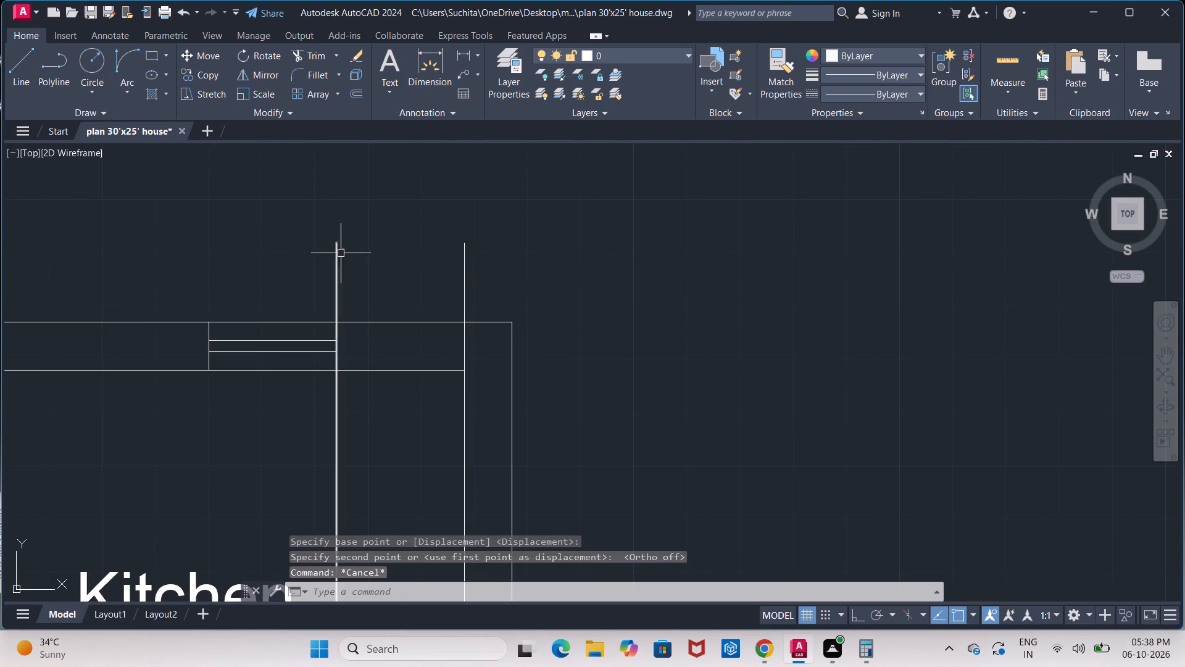
# Trim the offset guide above and below the Kitchen's top wall, and the extended wall line back to the inner wall corner.
pyautogui.write('tr')
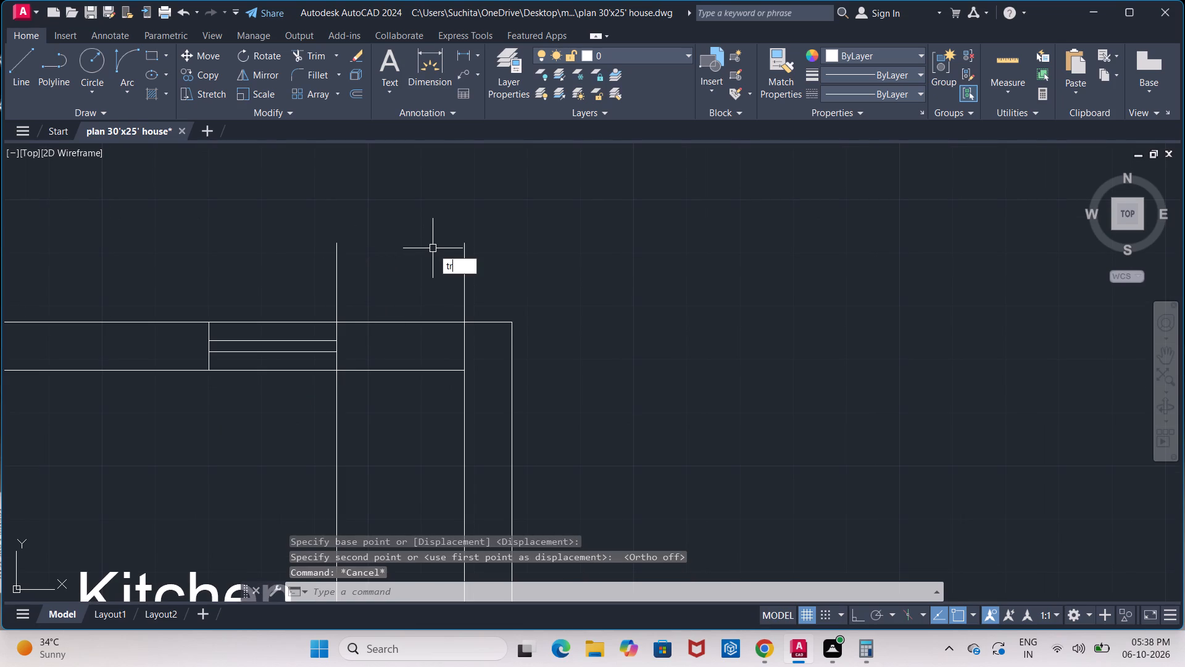
pyautogui.press('Return')
pyautogui.press('Return')
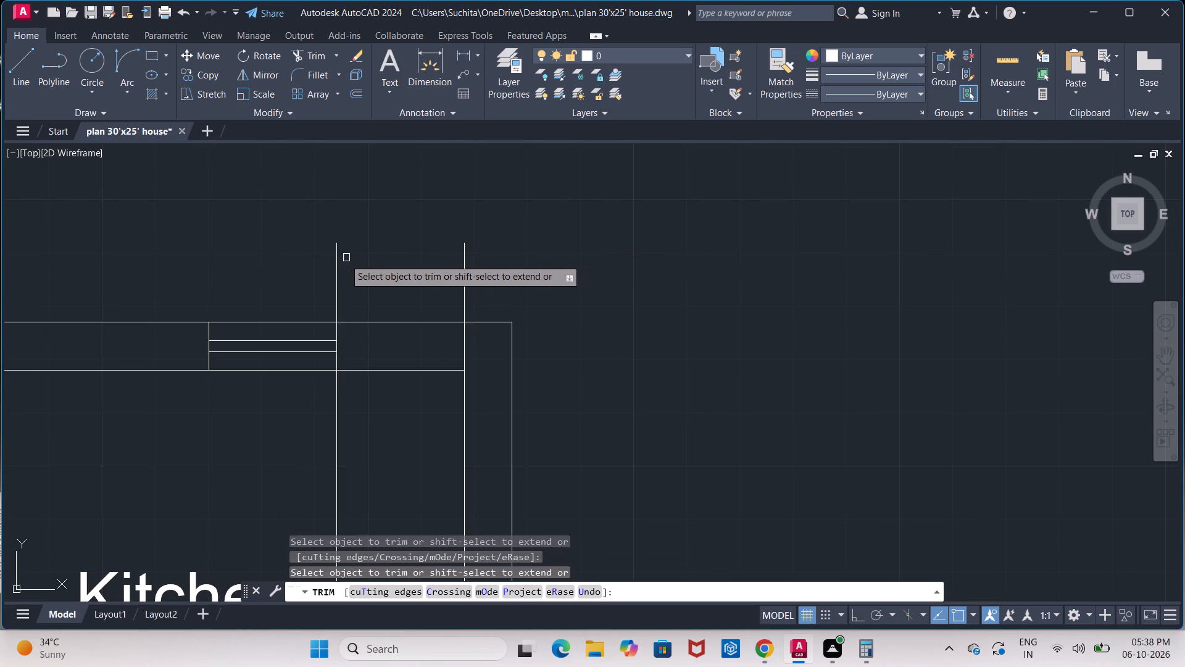
pyautogui.click(335, 264)
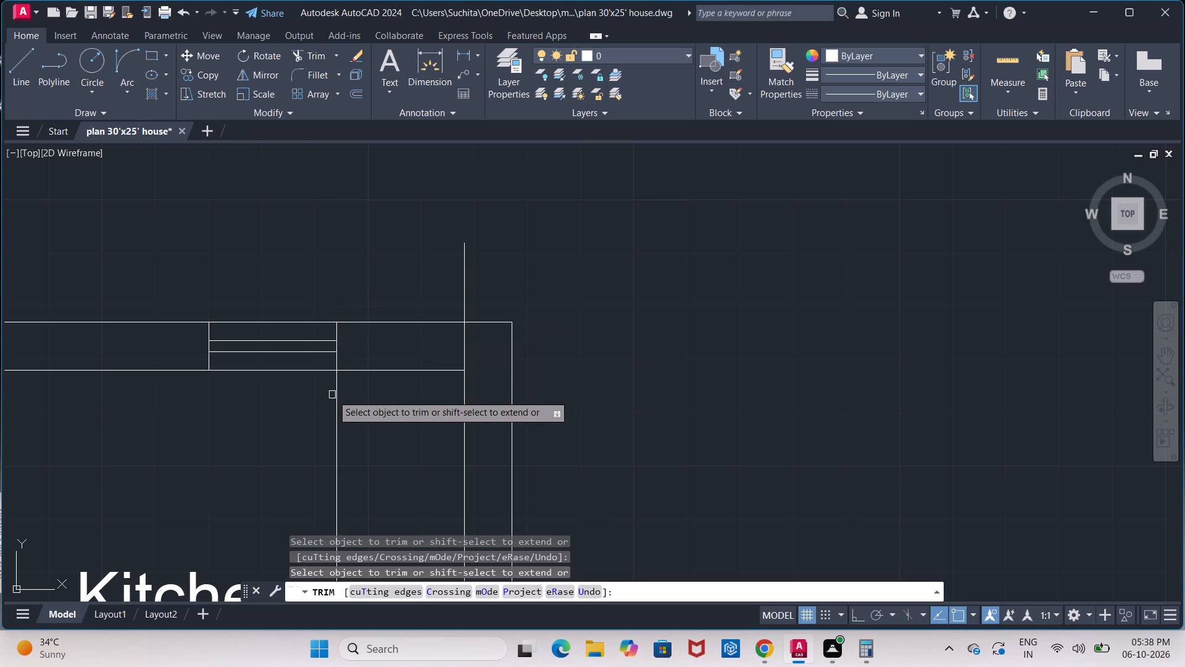
pyautogui.click(332, 395)
pyautogui.click(338, 400)
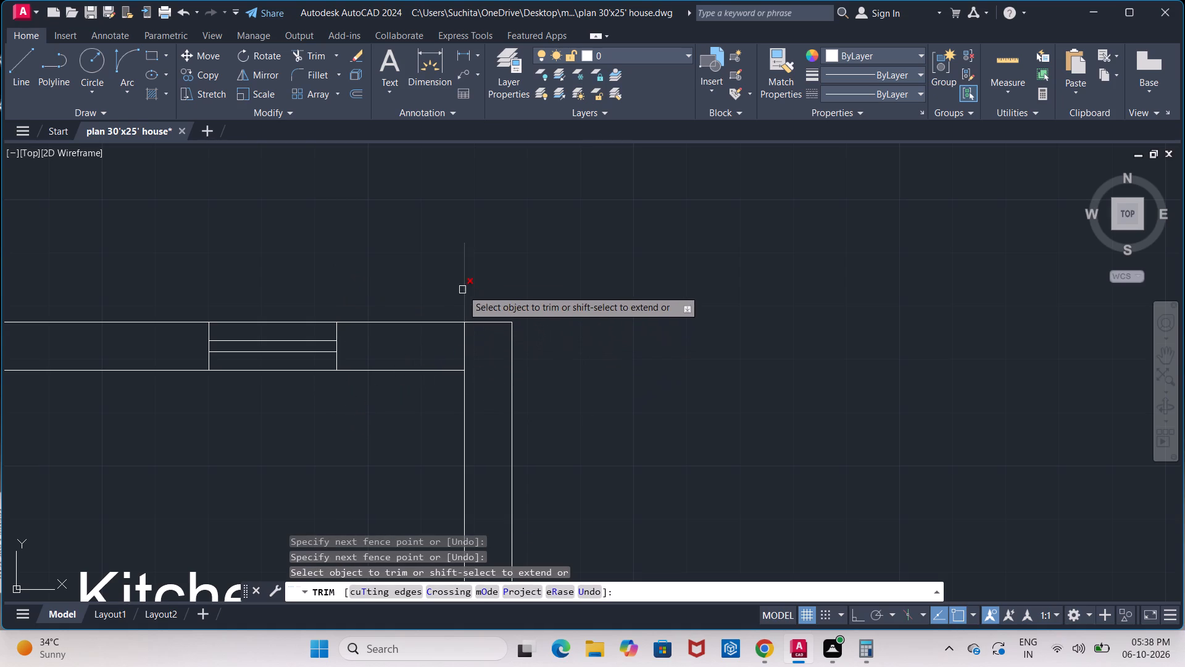
pyautogui.click(462, 290)
pyautogui.click(465, 338)
pyautogui.scroll(-3, 465, 338)
pyautogui.moveTo(463, 336); pyautogui.dragTo(468, 272, button='middle')
pyautogui.press('Escape')
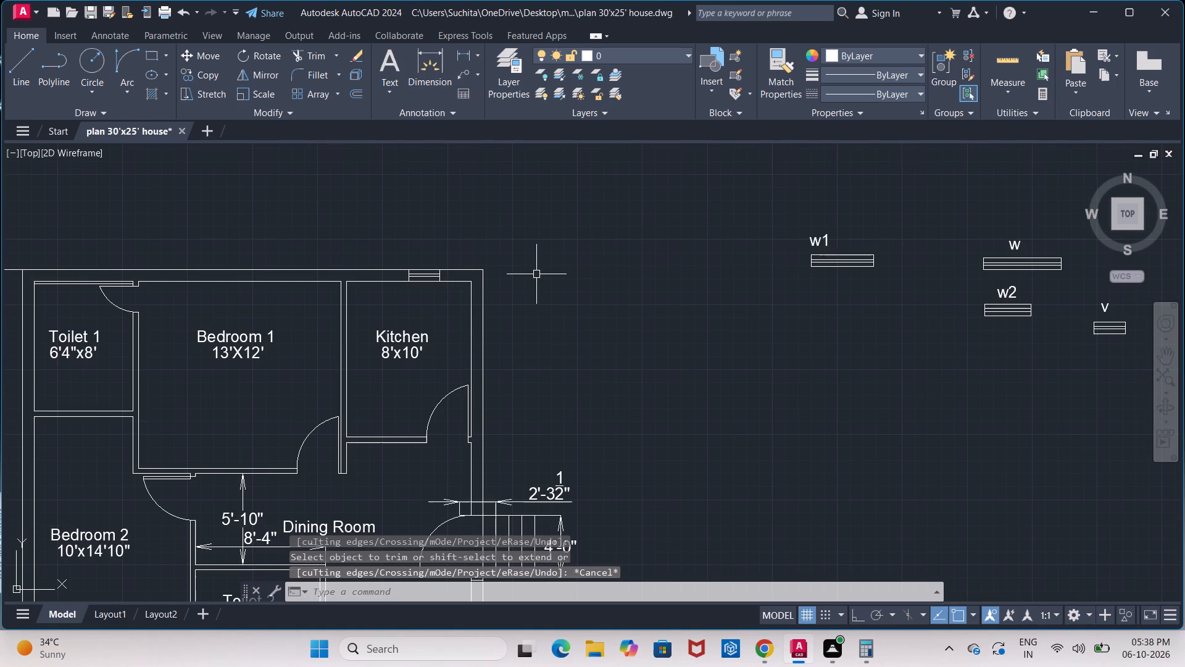
# Move the v symbol in the Kitchen's top wall by its upper-left corner a short distance along the wall toward Bedroom 1.
pyautogui.scroll(1, 434, 266)
pyautogui.moveTo(363, 256); pyautogui.dragTo(436, 301)
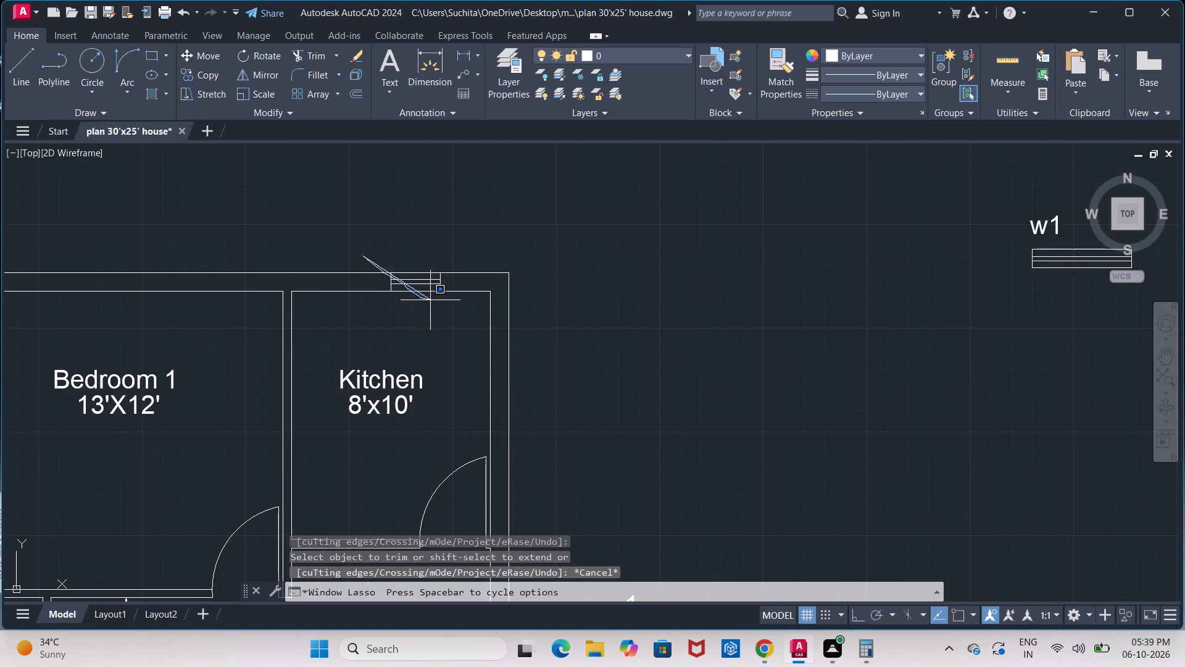
pyautogui.moveTo(436, 301); pyautogui.dragTo(449, 304)
pyautogui.click(366, 247)
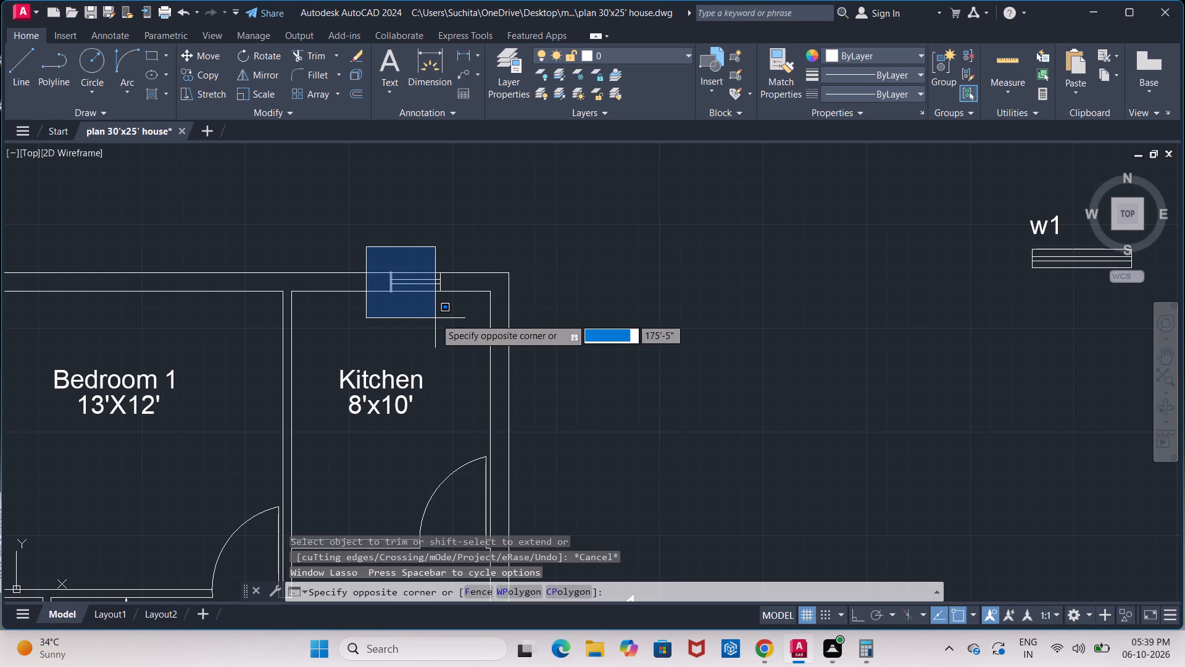
pyautogui.click(453, 319)
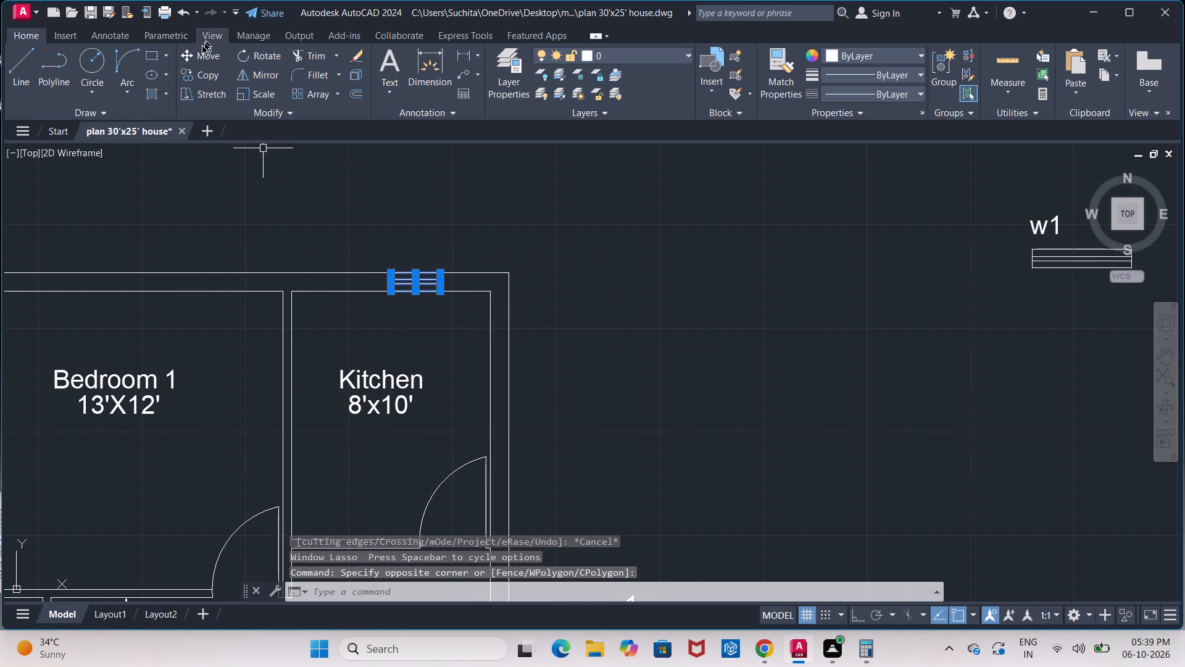
pyautogui.click(201, 55)
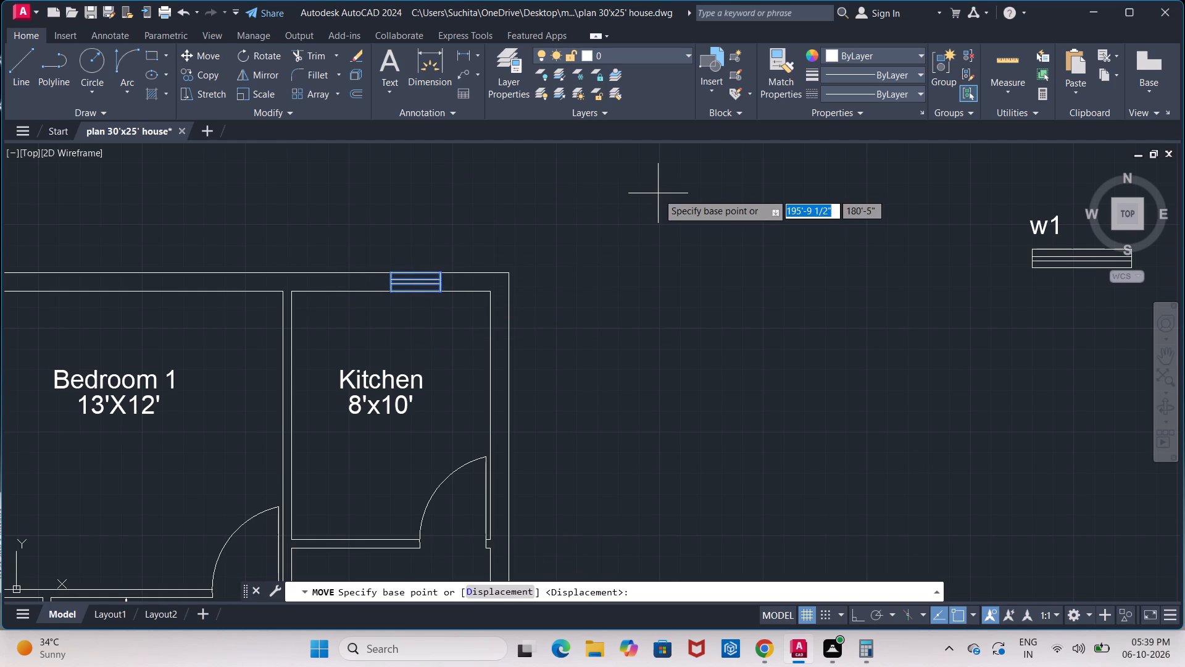
pyautogui.press('Left')
pyautogui.press('Left')
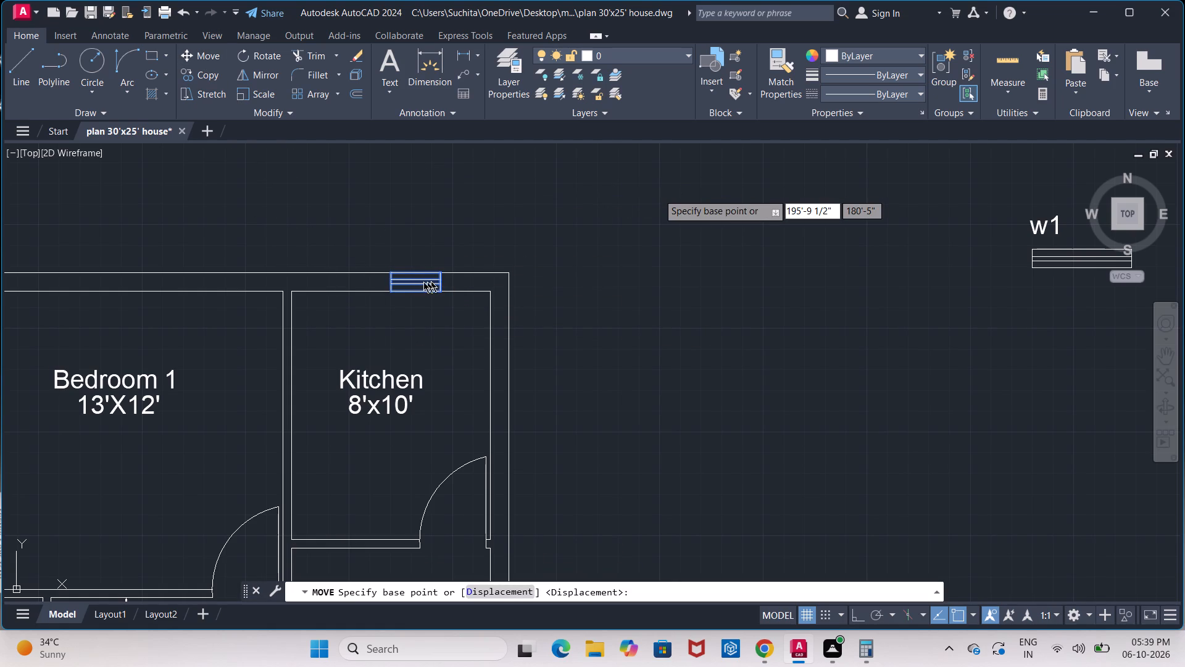
pyautogui.moveTo(393, 272); pyautogui.dragTo(377, 276)
pyautogui.click(370, 275)
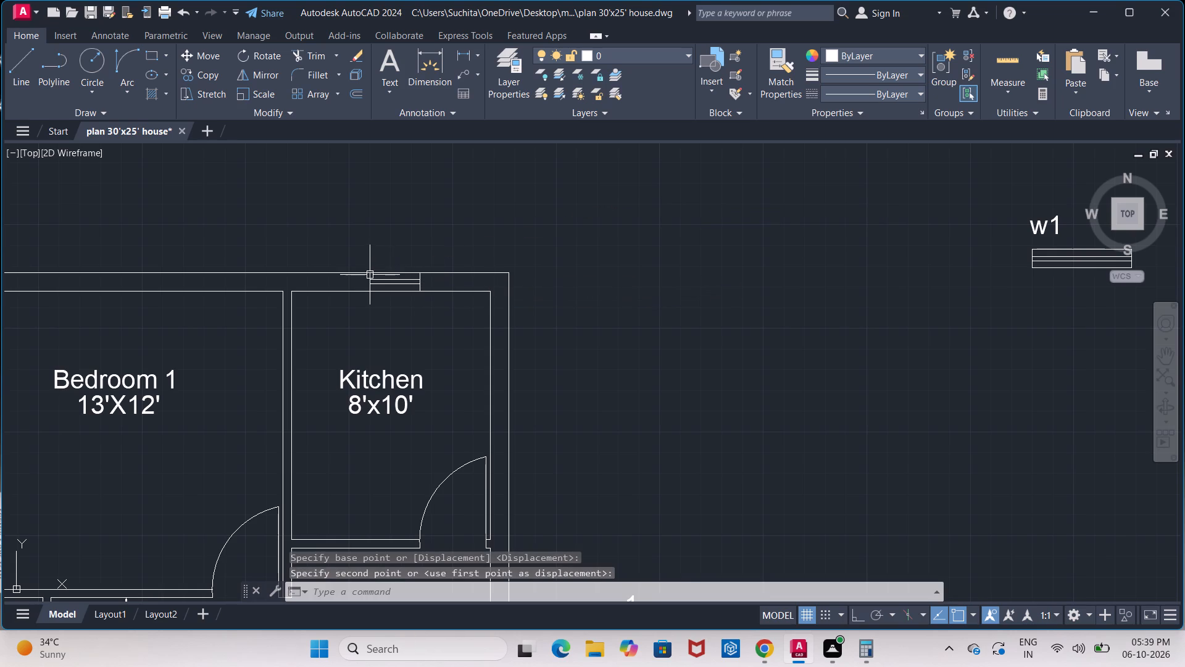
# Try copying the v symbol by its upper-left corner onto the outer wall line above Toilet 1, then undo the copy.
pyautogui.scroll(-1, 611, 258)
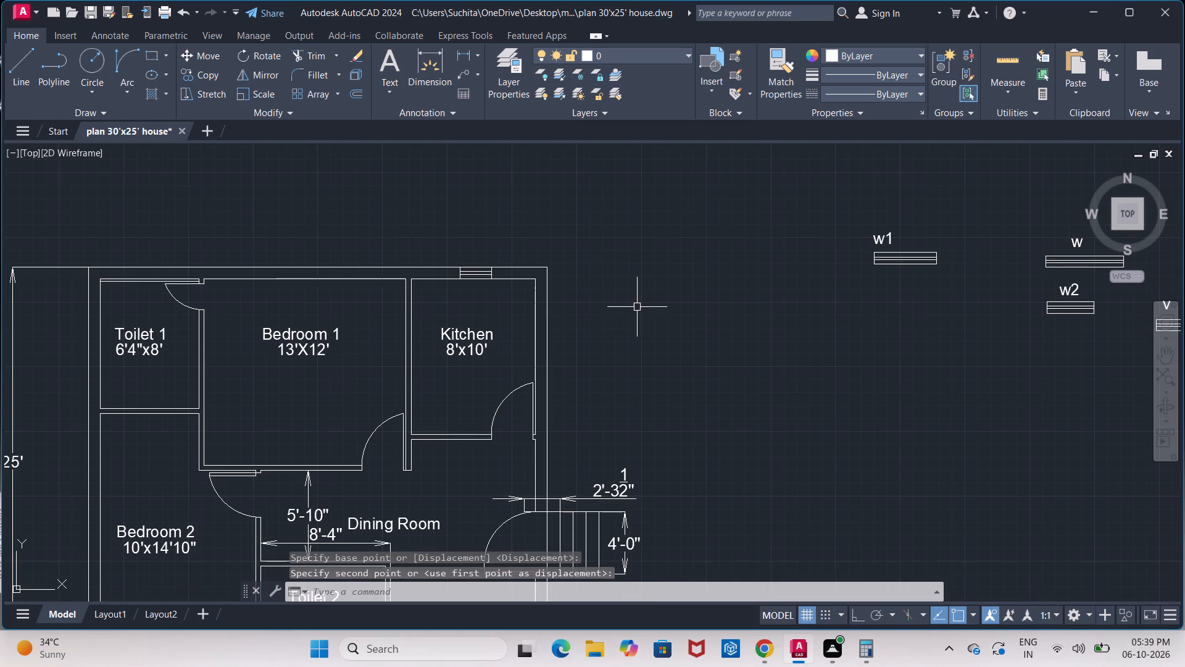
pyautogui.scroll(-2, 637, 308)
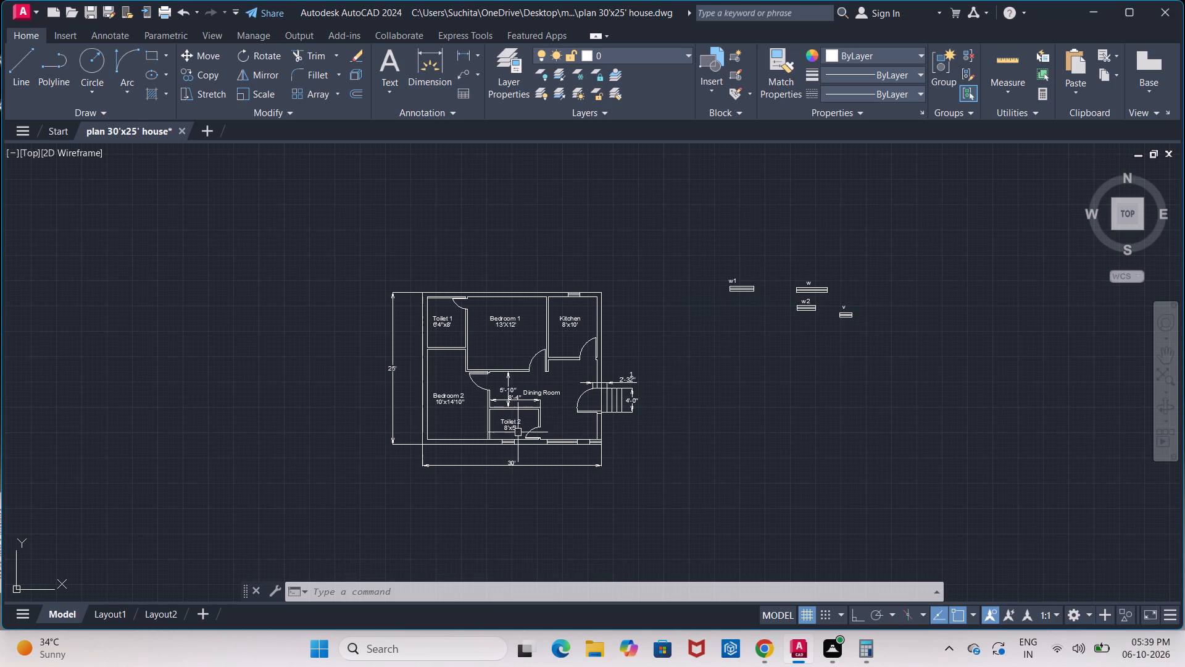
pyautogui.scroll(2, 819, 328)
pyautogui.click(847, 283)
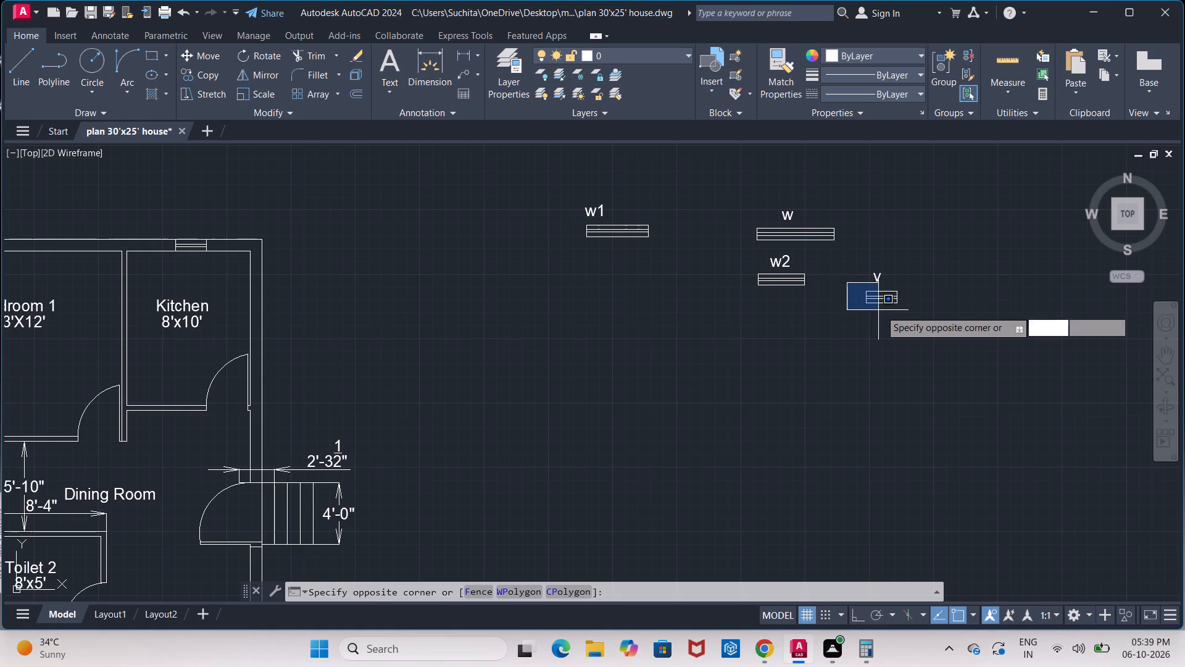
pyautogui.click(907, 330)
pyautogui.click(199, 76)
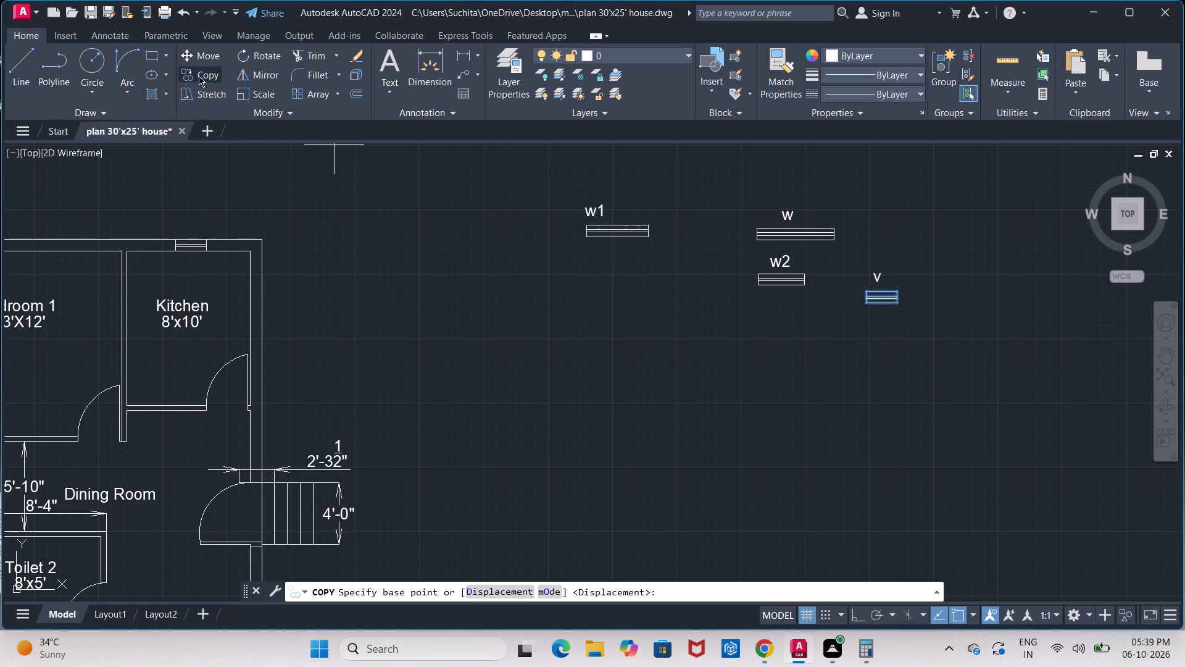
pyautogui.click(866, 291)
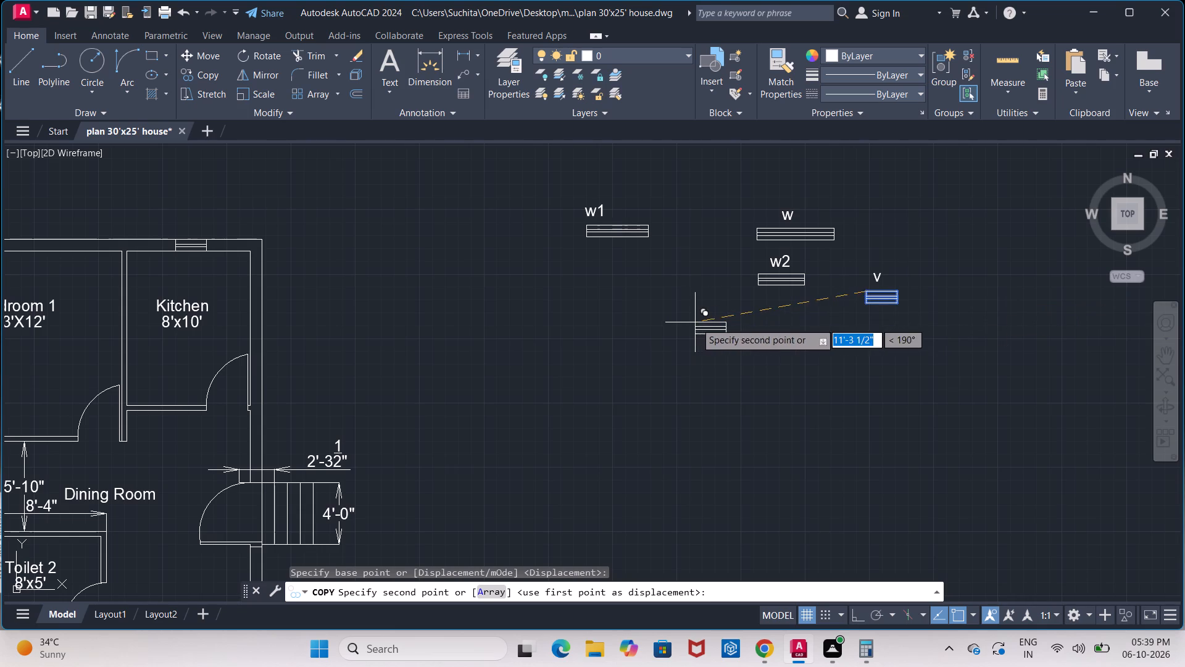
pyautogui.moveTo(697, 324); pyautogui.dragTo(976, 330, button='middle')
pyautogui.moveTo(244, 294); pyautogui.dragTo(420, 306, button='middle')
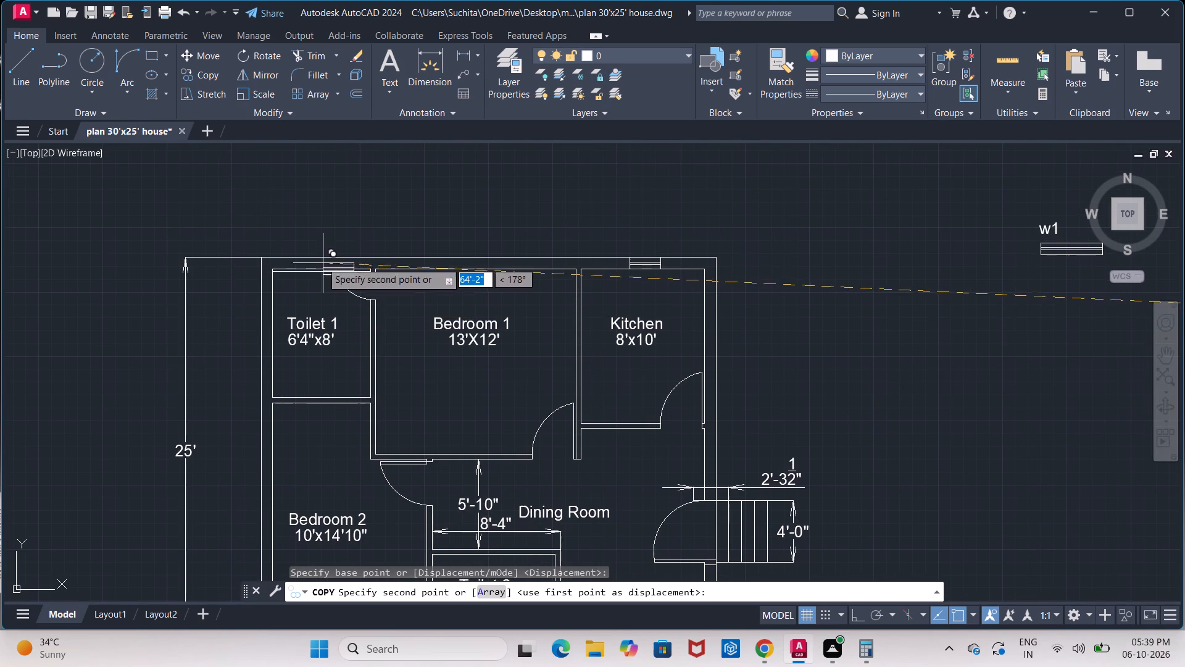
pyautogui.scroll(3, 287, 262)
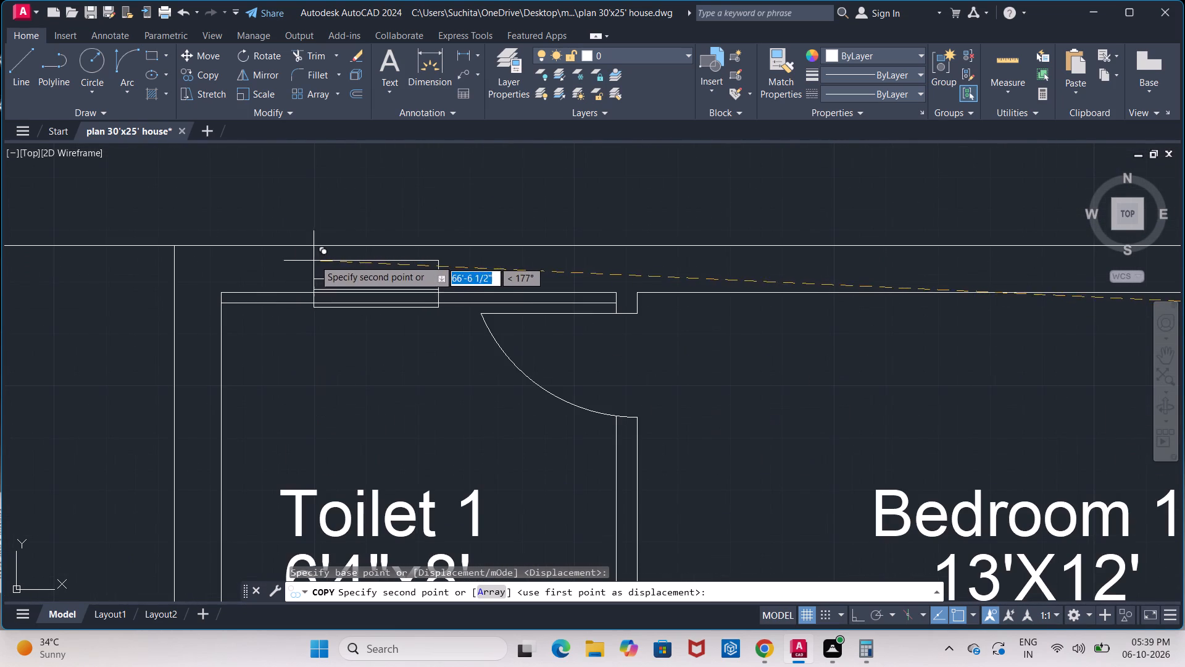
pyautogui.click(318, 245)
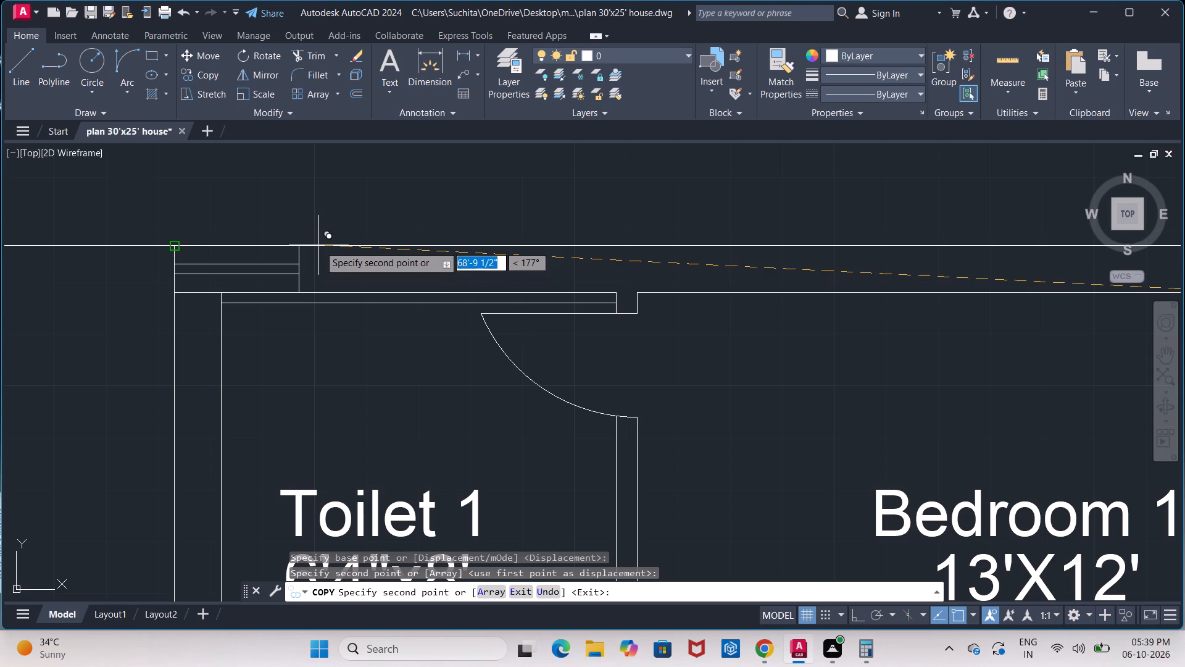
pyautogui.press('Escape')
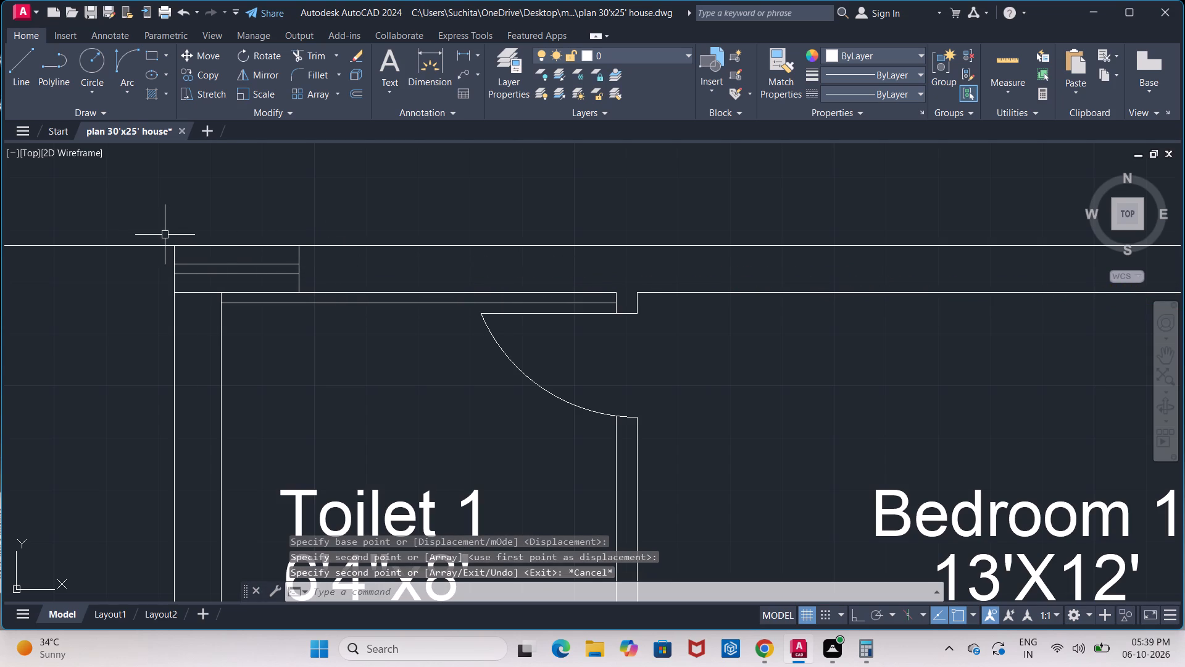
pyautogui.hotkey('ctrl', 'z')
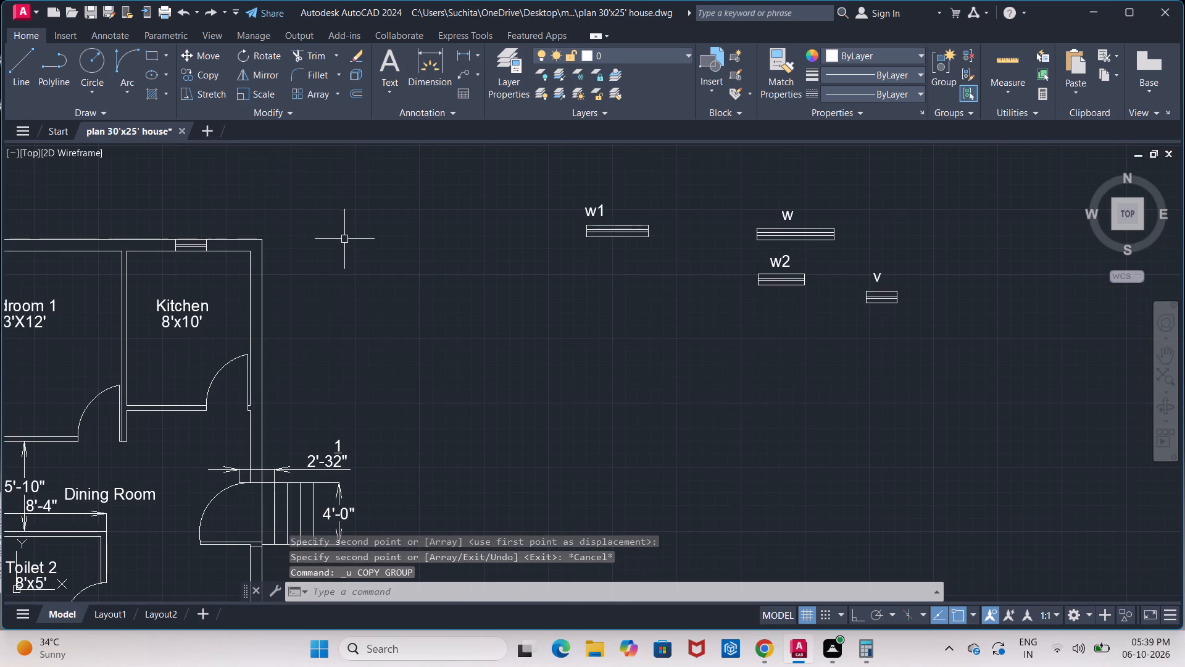
# Copy the v symbol by its lower-left corner into Toilet 1, placing it freely just above the room label.
pyautogui.moveTo(841, 282); pyautogui.dragTo(847, 288)
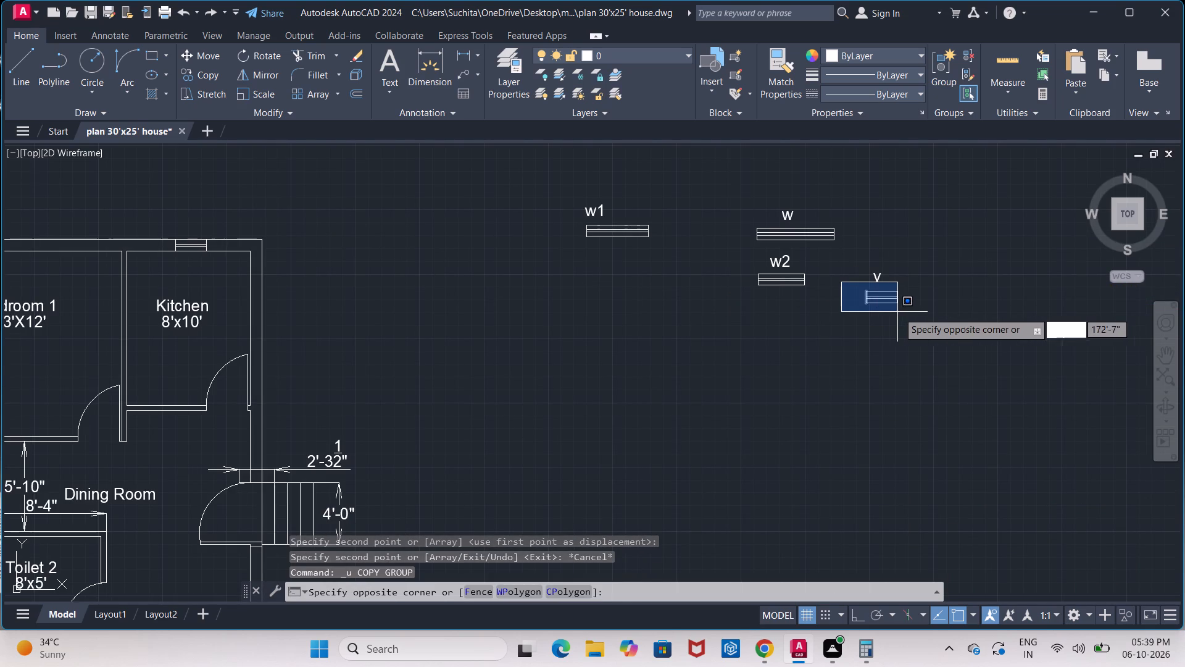
pyautogui.click(902, 316)
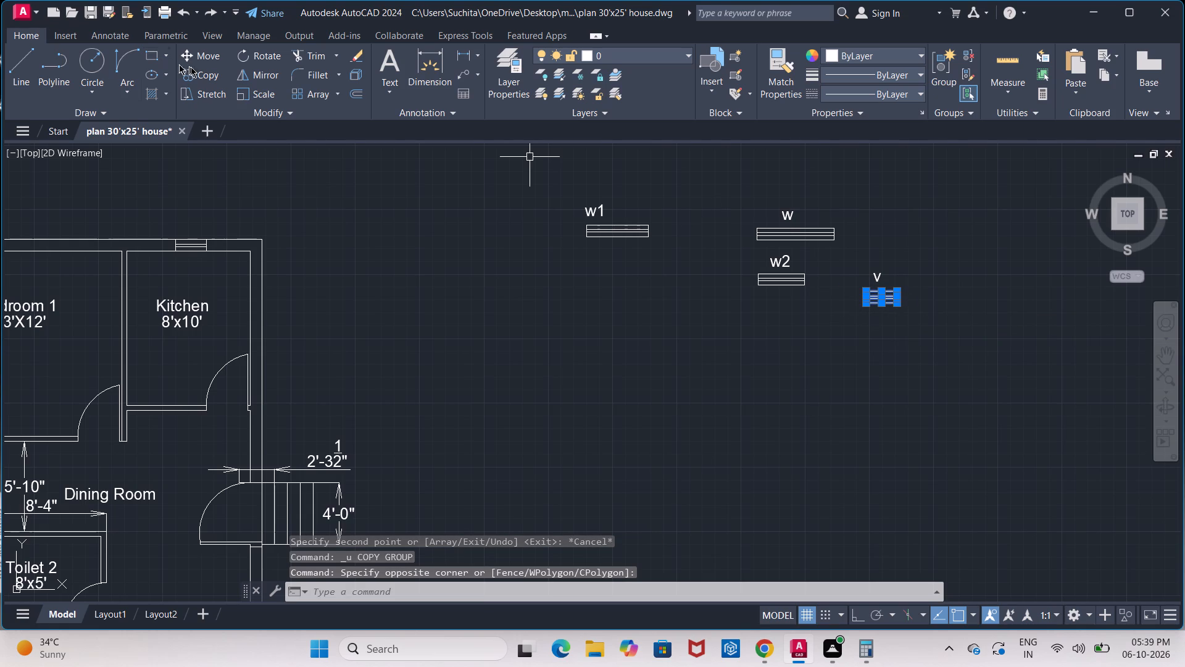
pyautogui.click(208, 76)
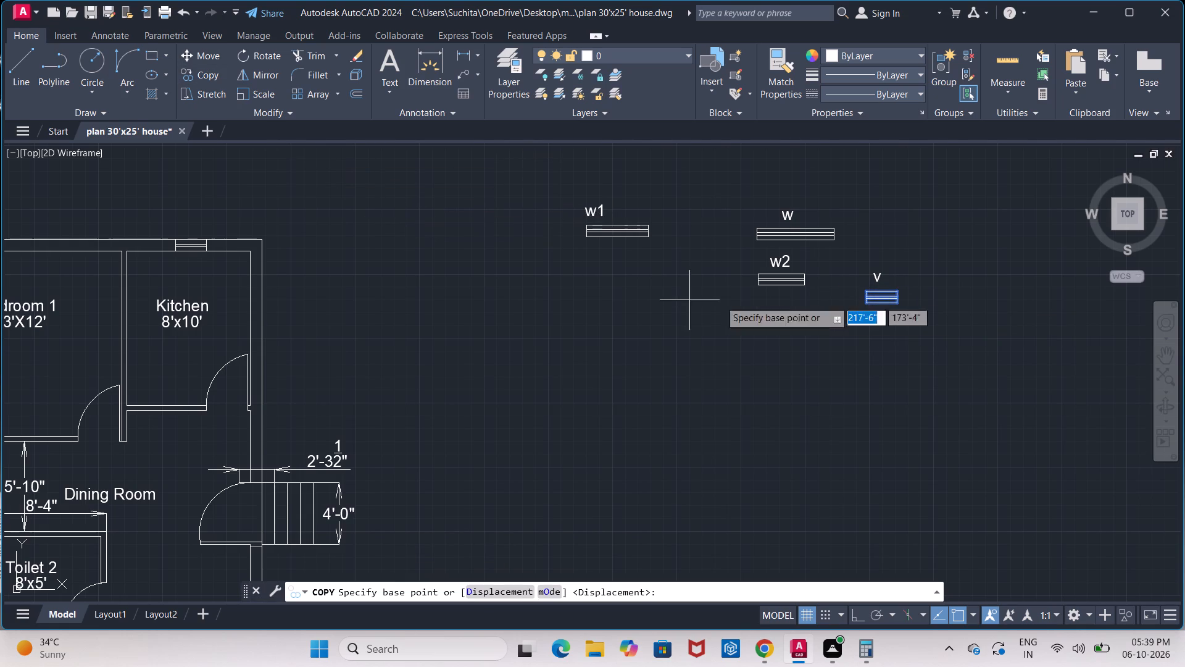
pyautogui.click(870, 303)
pyautogui.moveTo(488, 328); pyautogui.dragTo(900, 338, button='middle')
pyautogui.scroll(-1, 492, 329)
pyautogui.scroll(2, 542, 325)
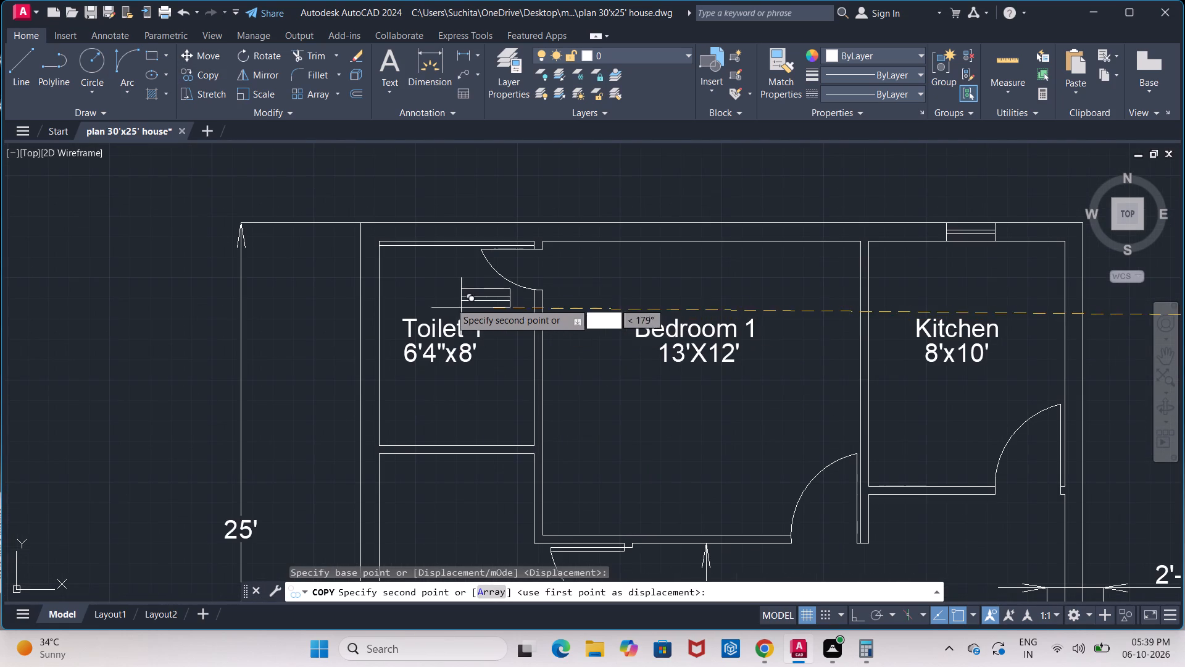
pyautogui.click(426, 292)
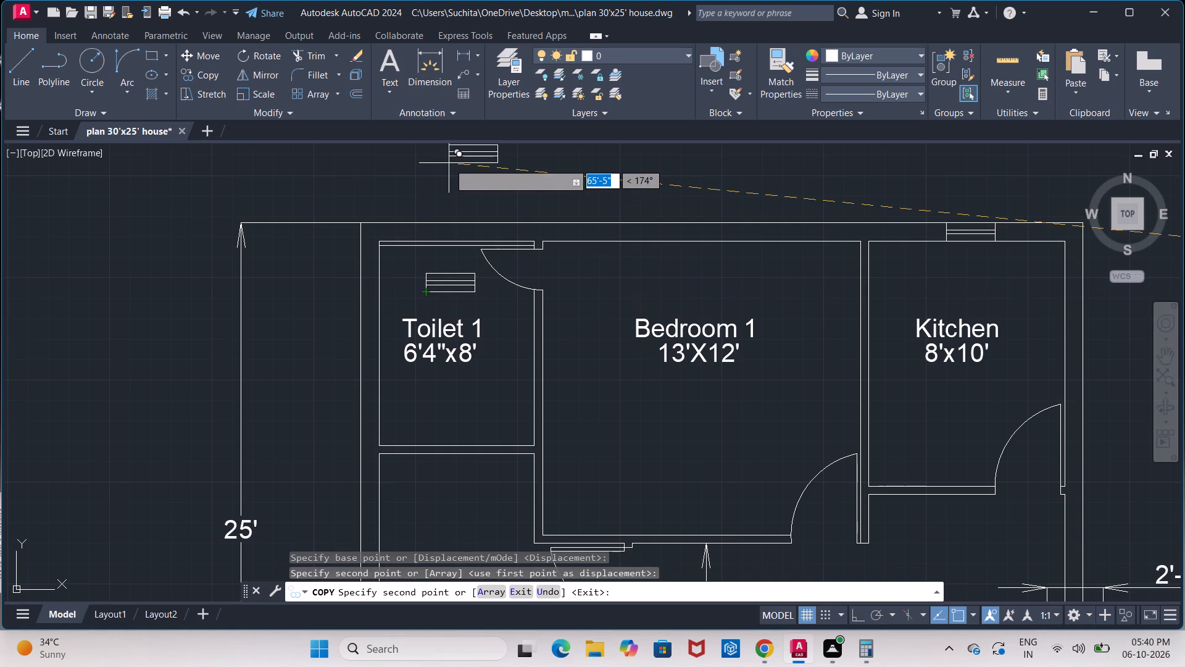
pyautogui.press('Escape')
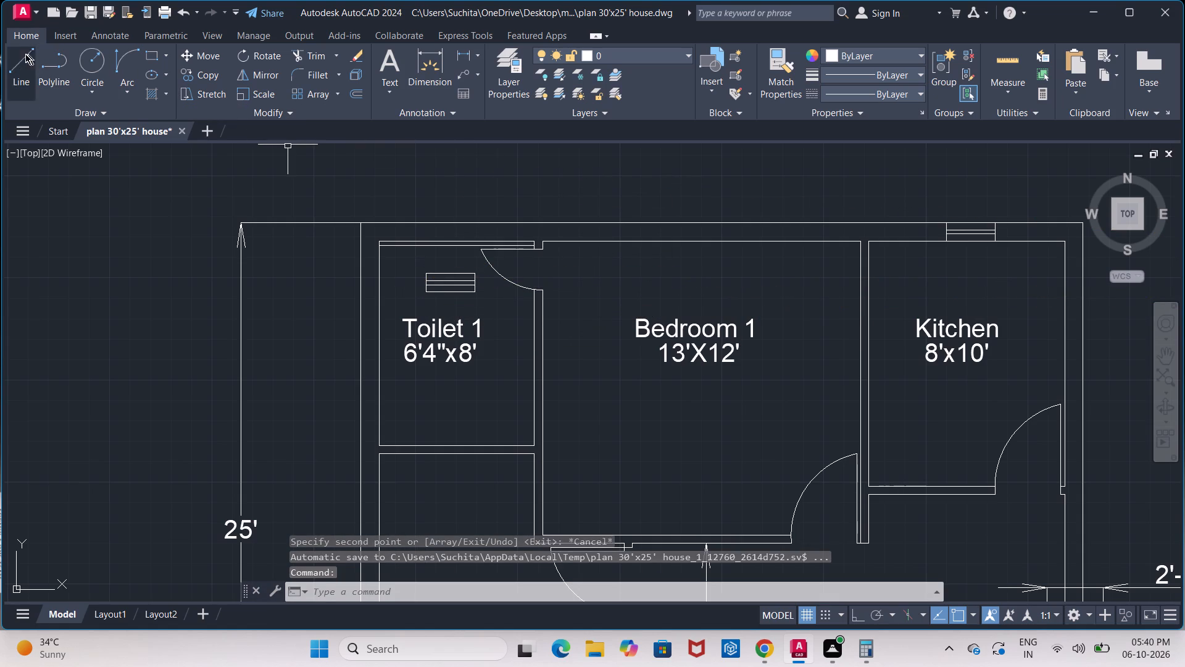
# Stretch the upper end of Toilet 1's inner west wall line up to the outer top wall line.
pyautogui.click(376, 295)
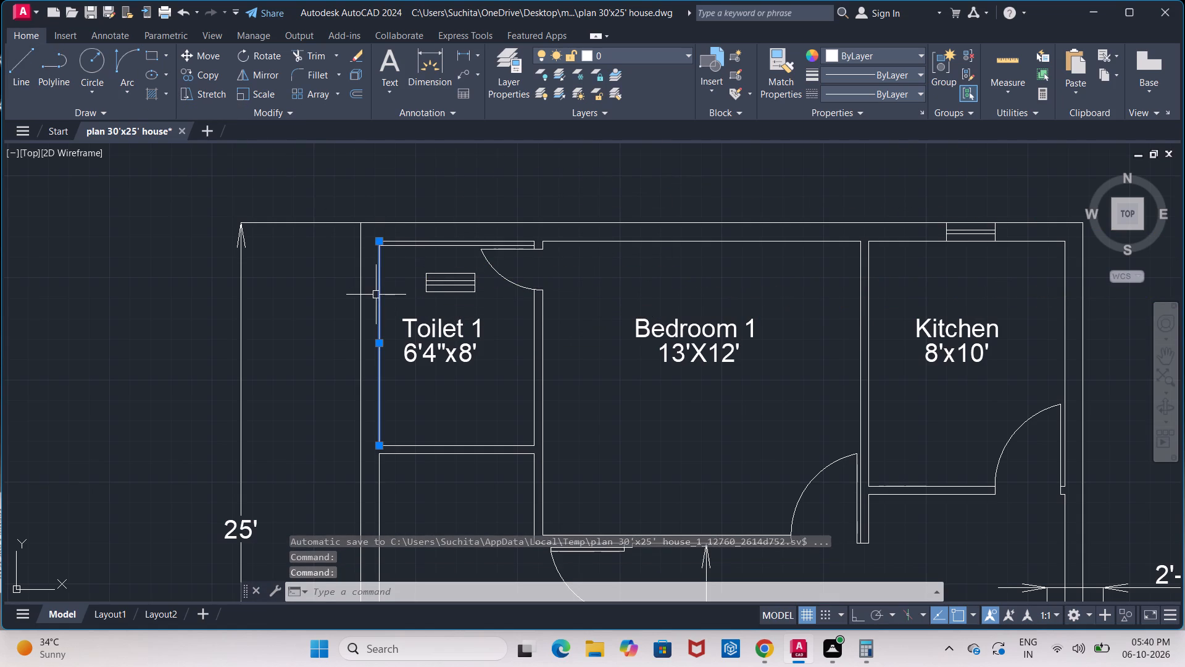
pyautogui.click(380, 240)
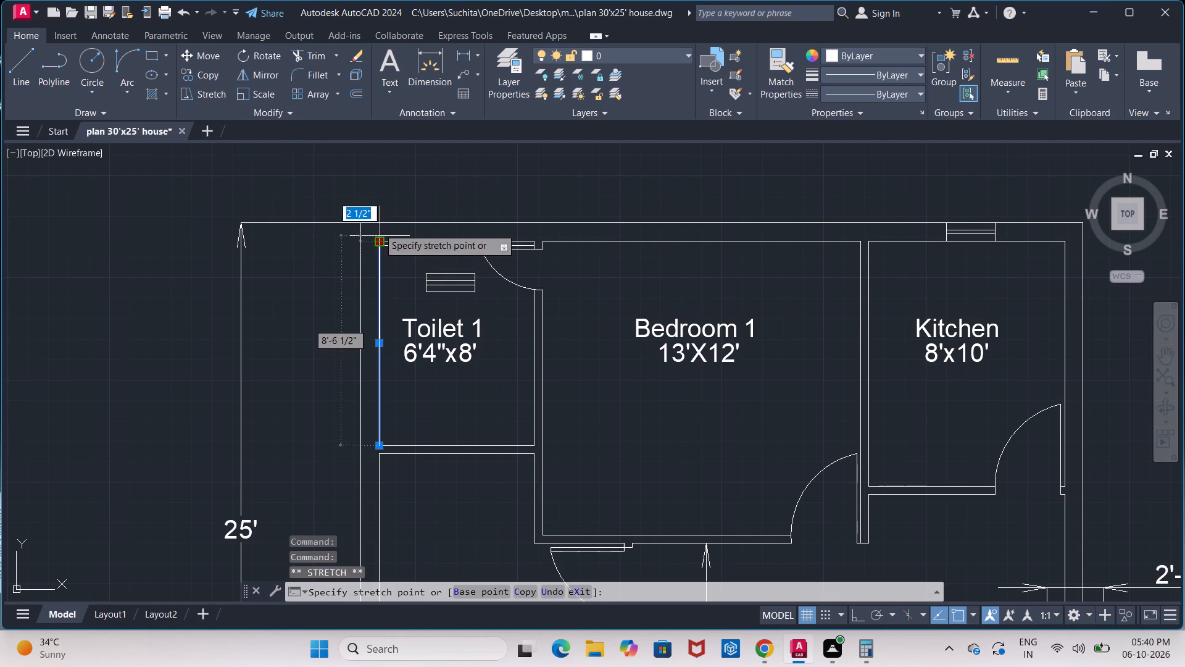
pyautogui.click(378, 222)
pyautogui.press('Escape')
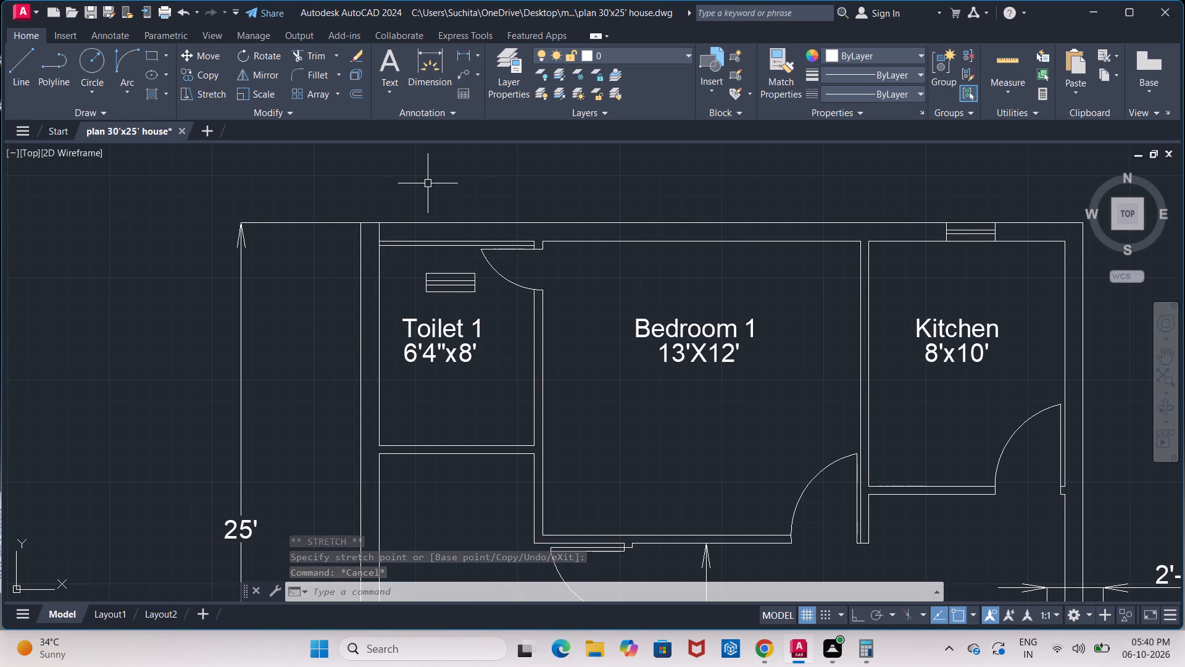
# Offset the extended Toilet 1 wall line 2' into Toilet 1 as a guide line.
pyautogui.press('o')
pyautogui.press('Return')
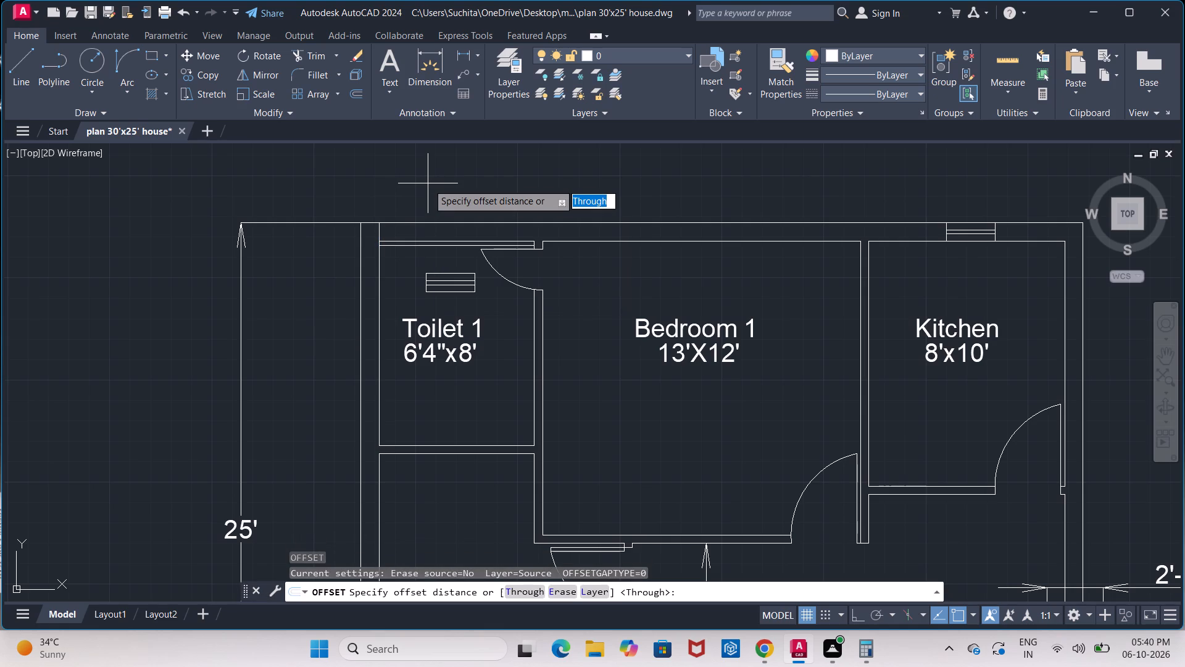
pyautogui.press('2')
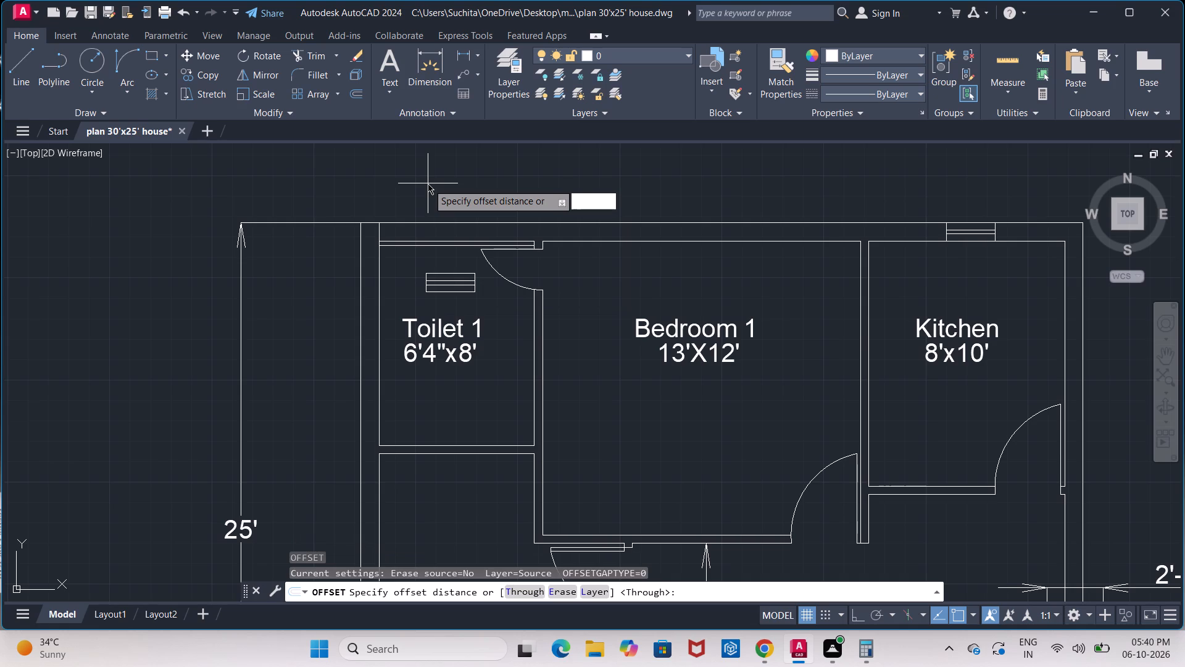
pyautogui.press("'")
pyautogui.press('Return')
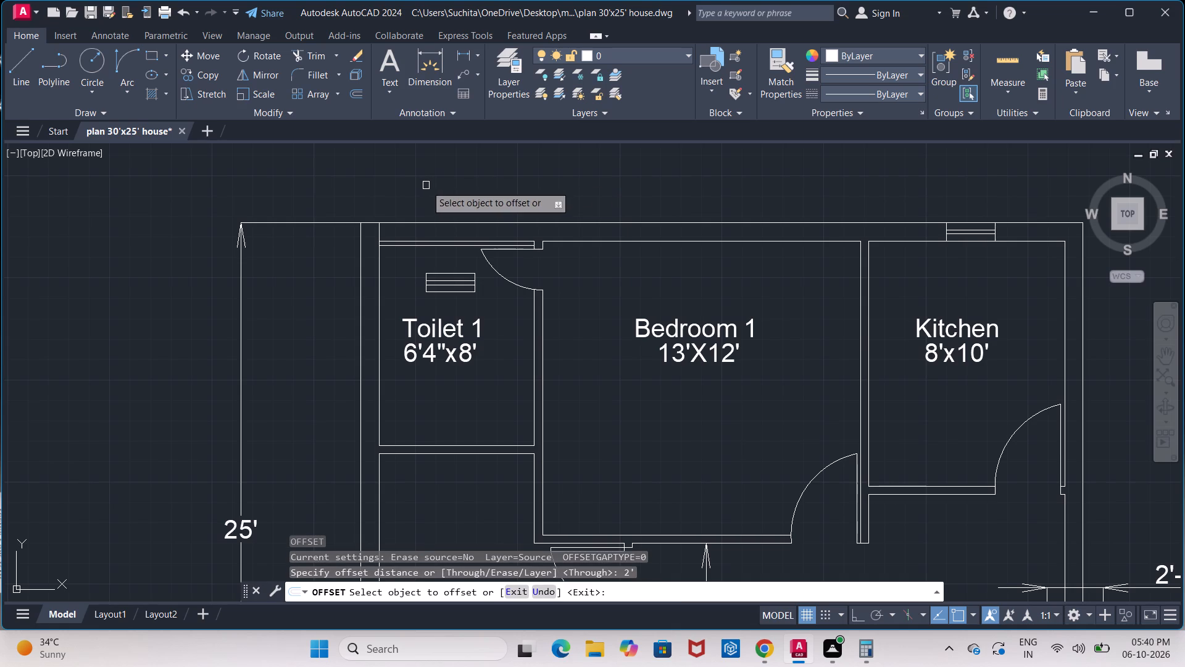
pyautogui.click(381, 228)
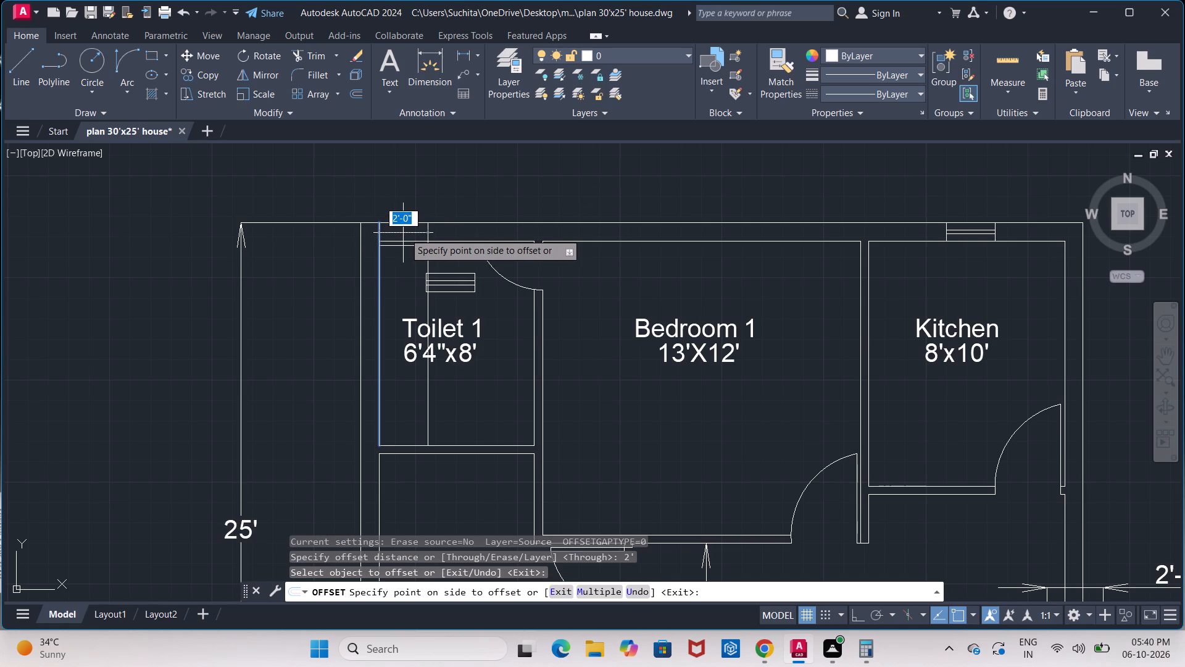
pyautogui.click(422, 235)
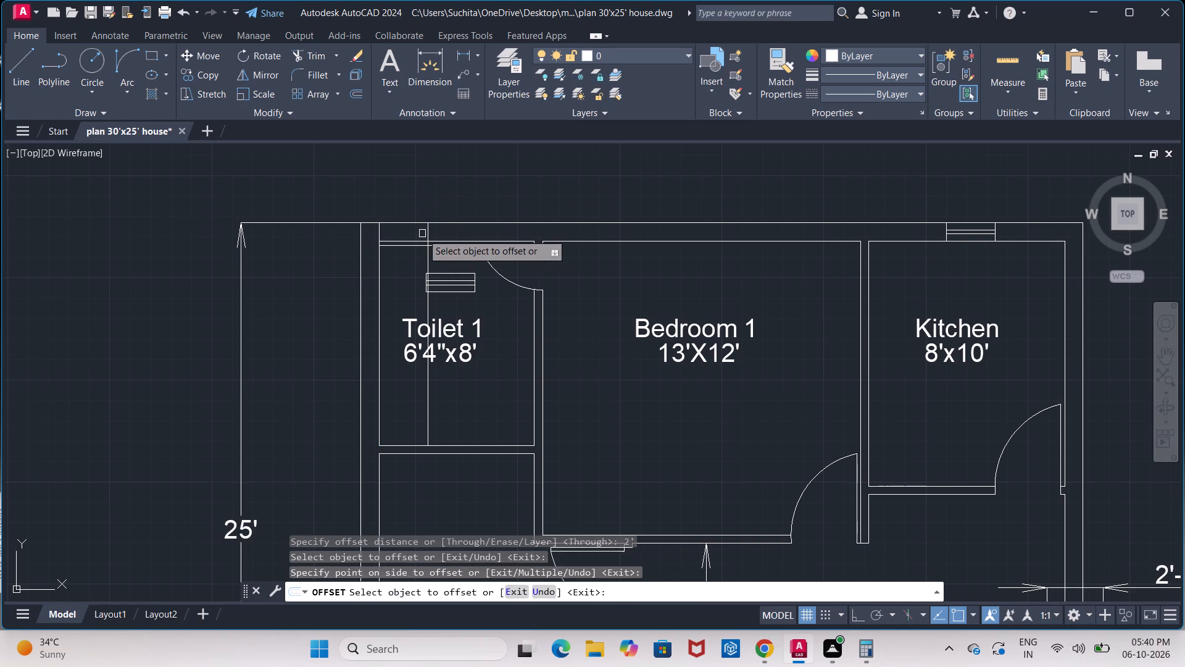
pyautogui.press('Escape')
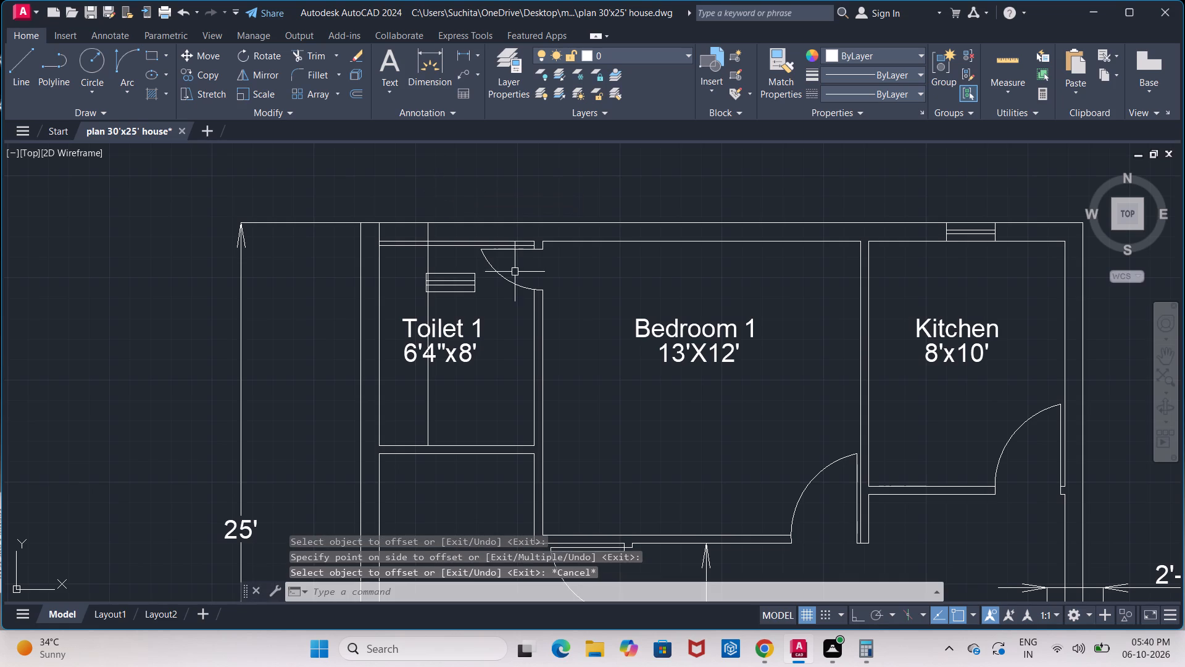
# Move Toilet 1's v symbol copy by its upper-left corner to where the offset guide meets the outer top wall line.
pyautogui.scroll(1, 414, 272)
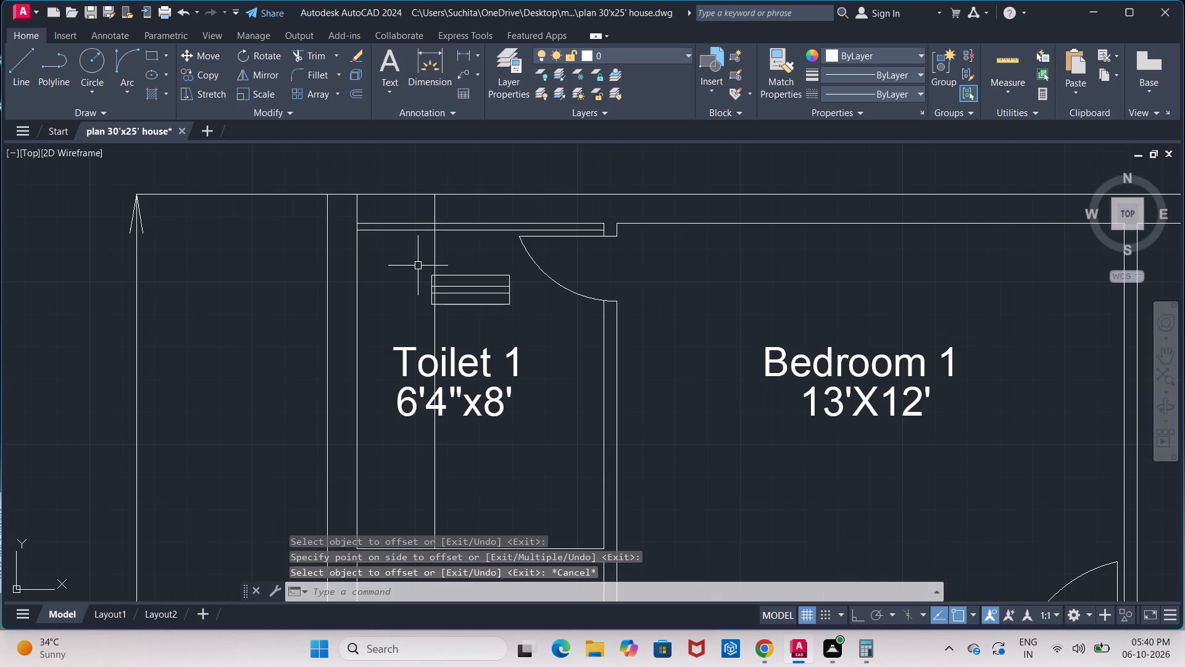
pyautogui.click(418, 264)
pyautogui.click(523, 322)
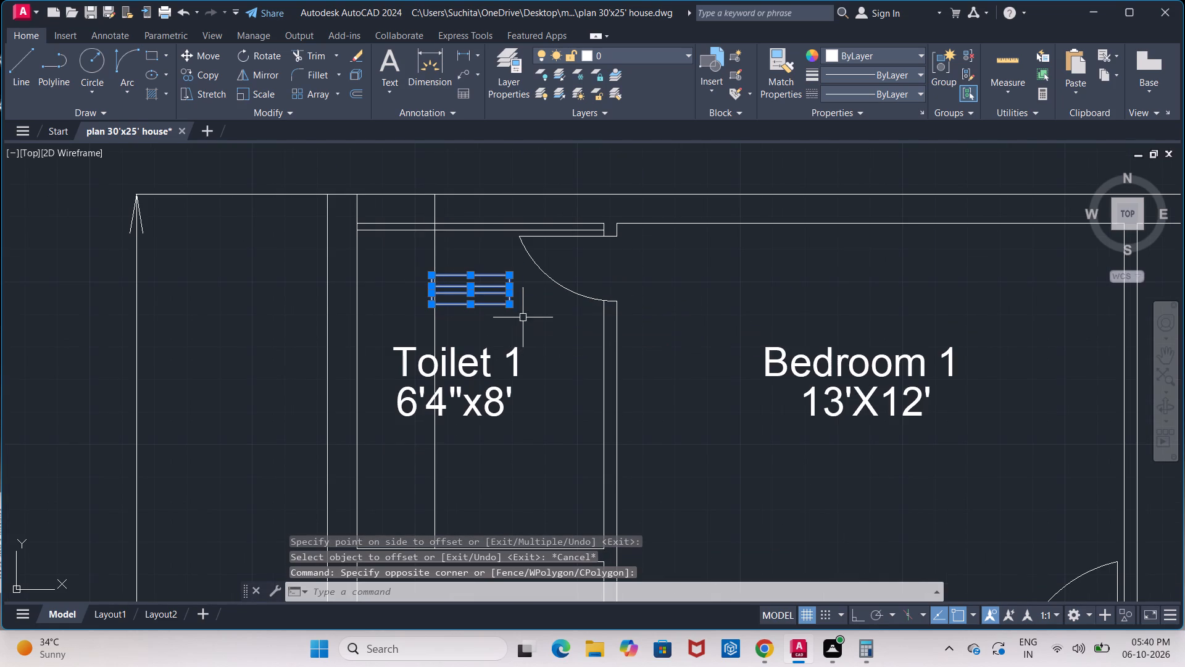
pyautogui.click(215, 59)
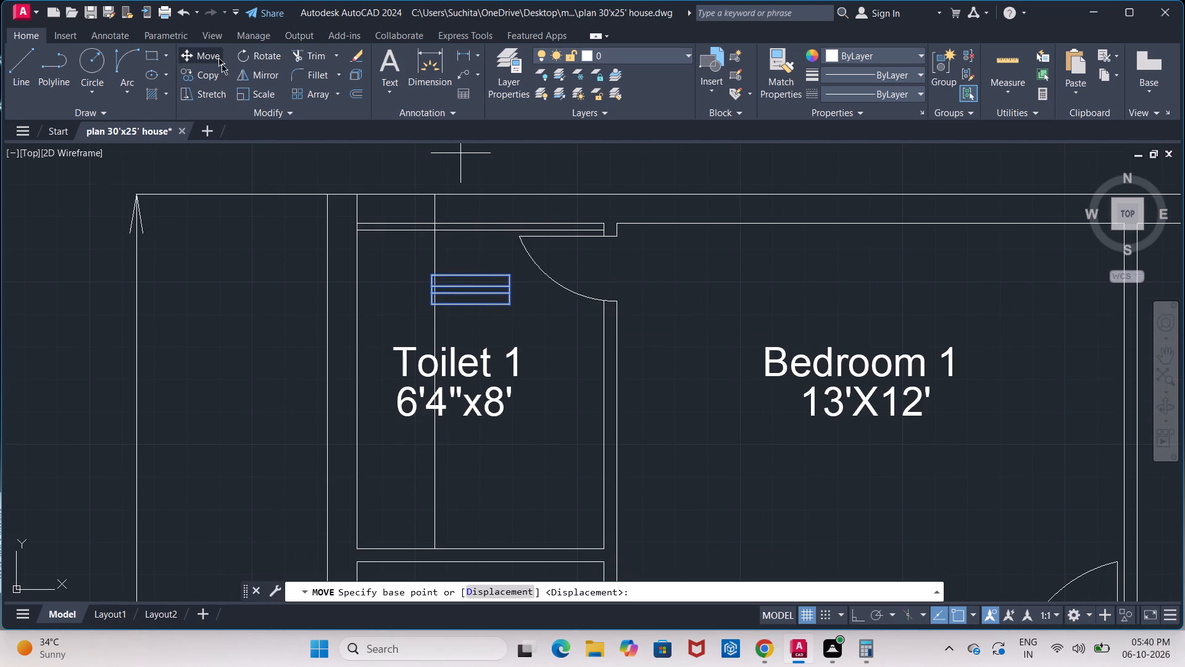
pyautogui.scroll(3, 431, 277)
pyautogui.click(422, 276)
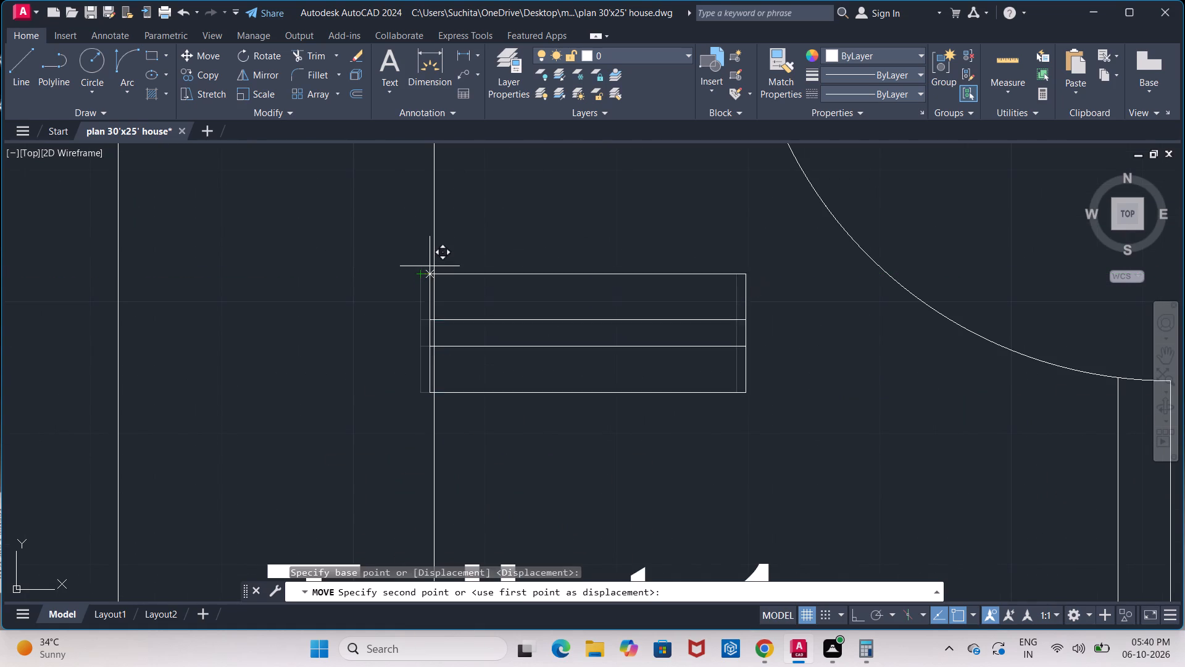
pyautogui.moveTo(441, 249); pyautogui.dragTo(436, 338, button='middle')
pyautogui.scroll(-1, 441, 249)
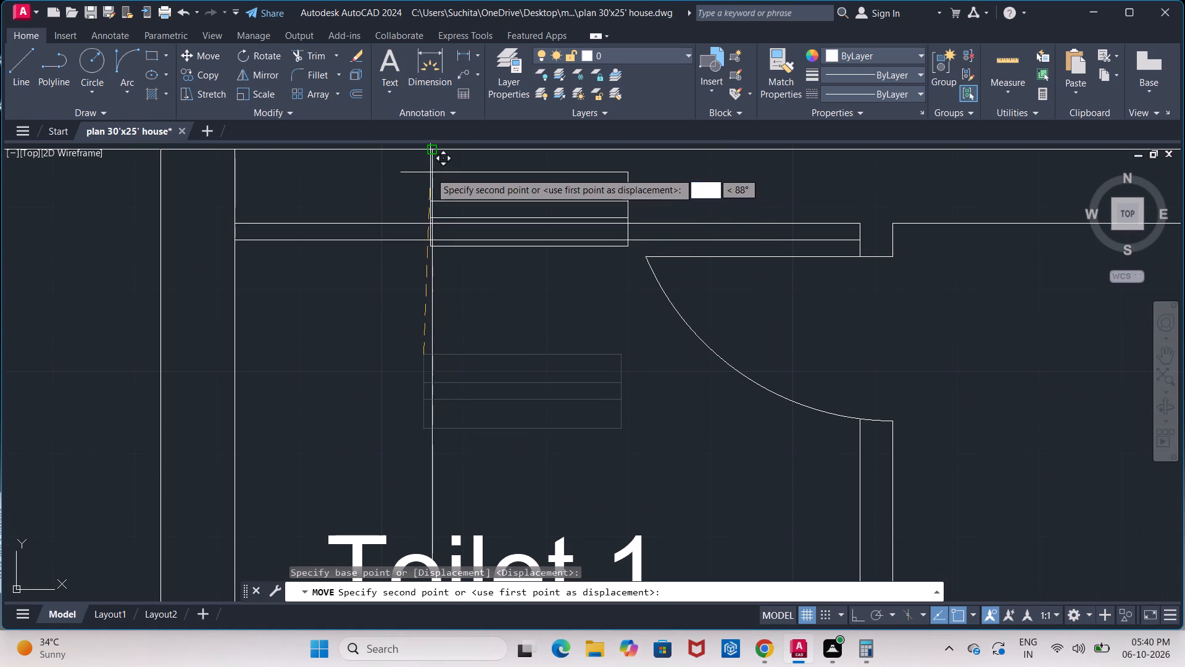
pyautogui.moveTo(430, 172); pyautogui.dragTo(417, 246, button='middle')
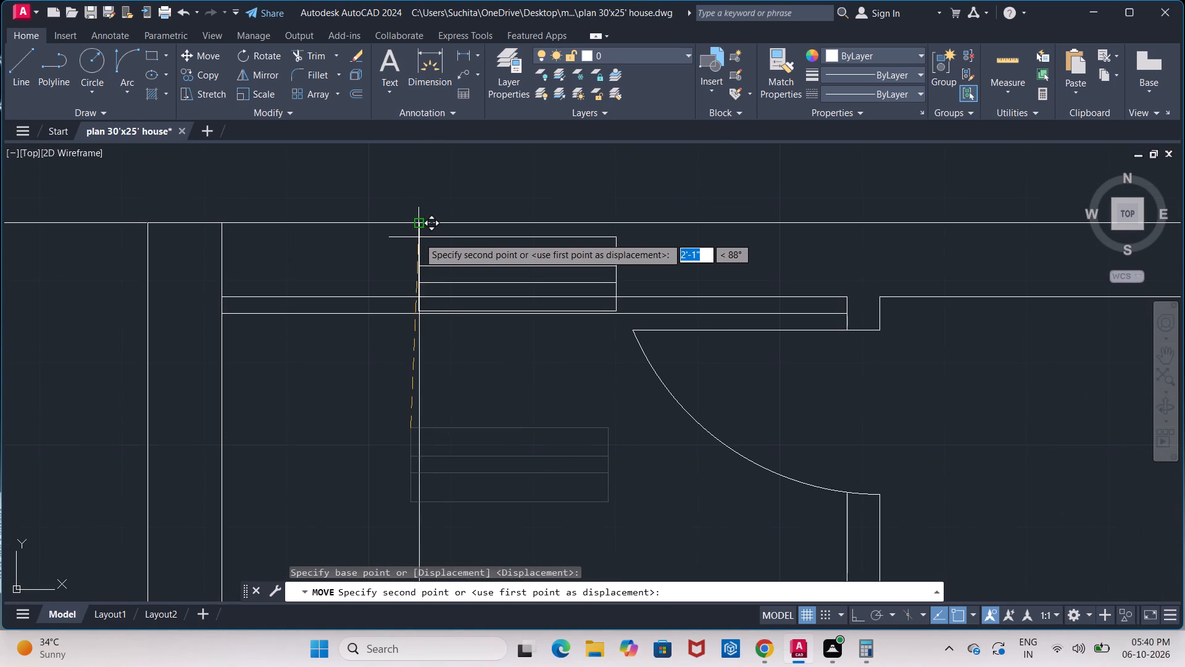
pyautogui.scroll(4, 419, 237)
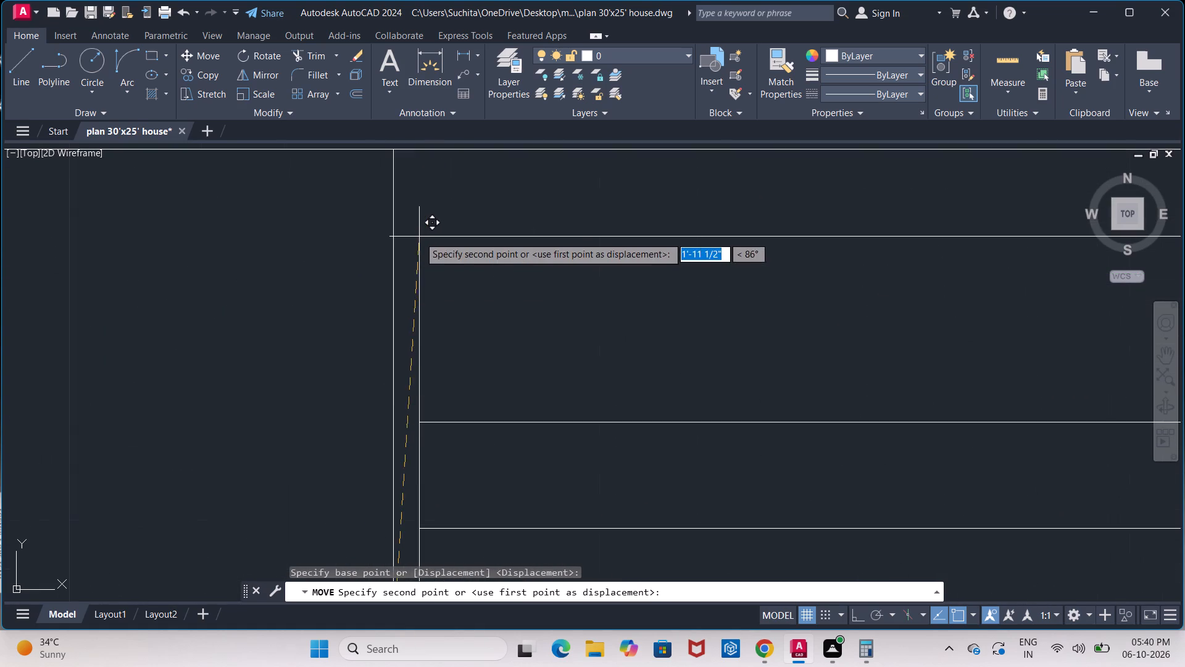
pyautogui.scroll(-1, 402, 208)
pyautogui.moveTo(402, 210); pyautogui.dragTo(394, 252, button='middle')
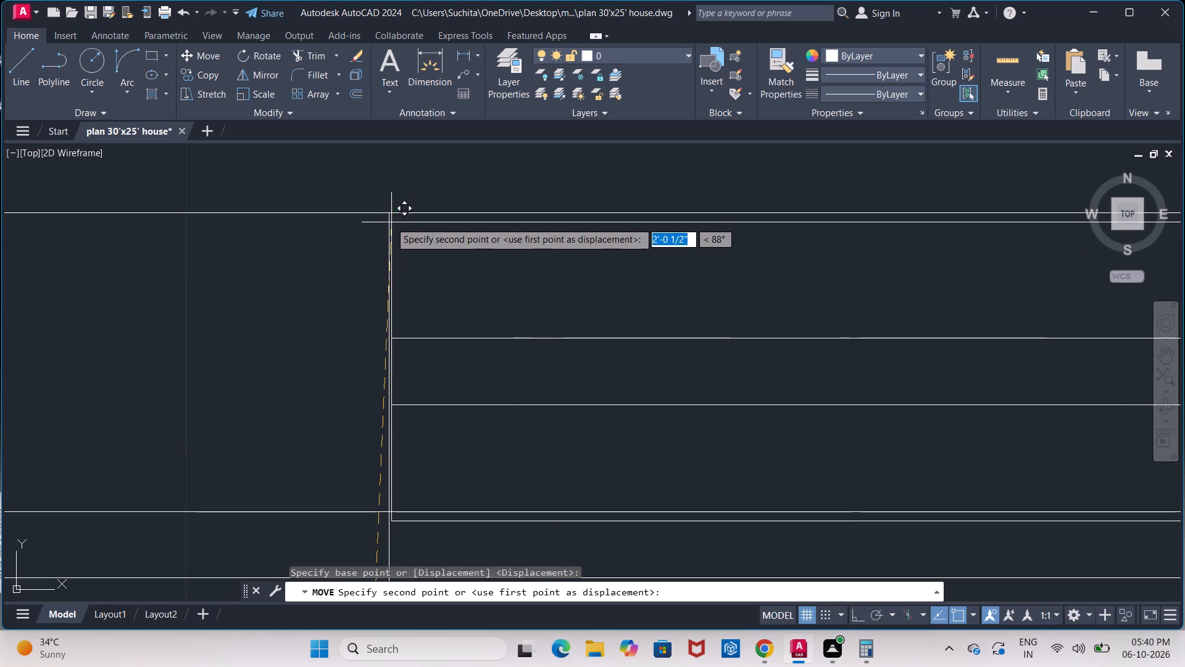
pyautogui.click(388, 216)
pyautogui.scroll(-4, 439, 284)
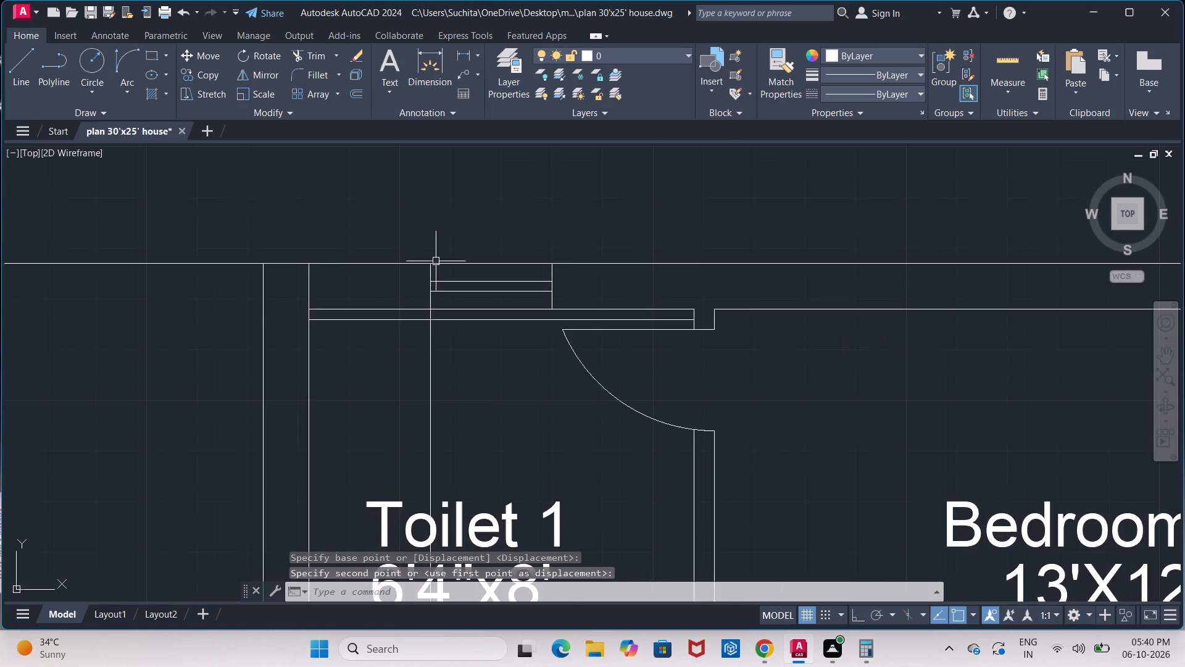
# Trim the offset guide below Toilet 1's v symbol and the inner west wall line's extension above the inner top wall line.
pyautogui.scroll(-1, 436, 261)
pyautogui.press('Escape')
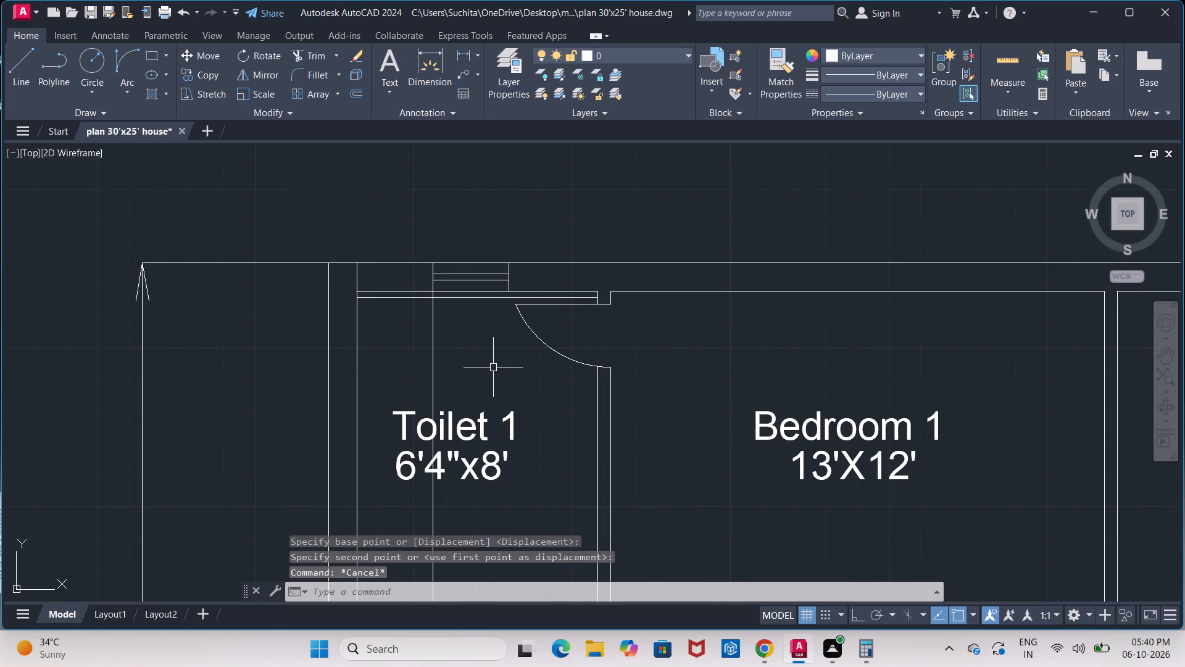
pyautogui.write('tr')
pyautogui.press('Return')
pyautogui.press('Return')
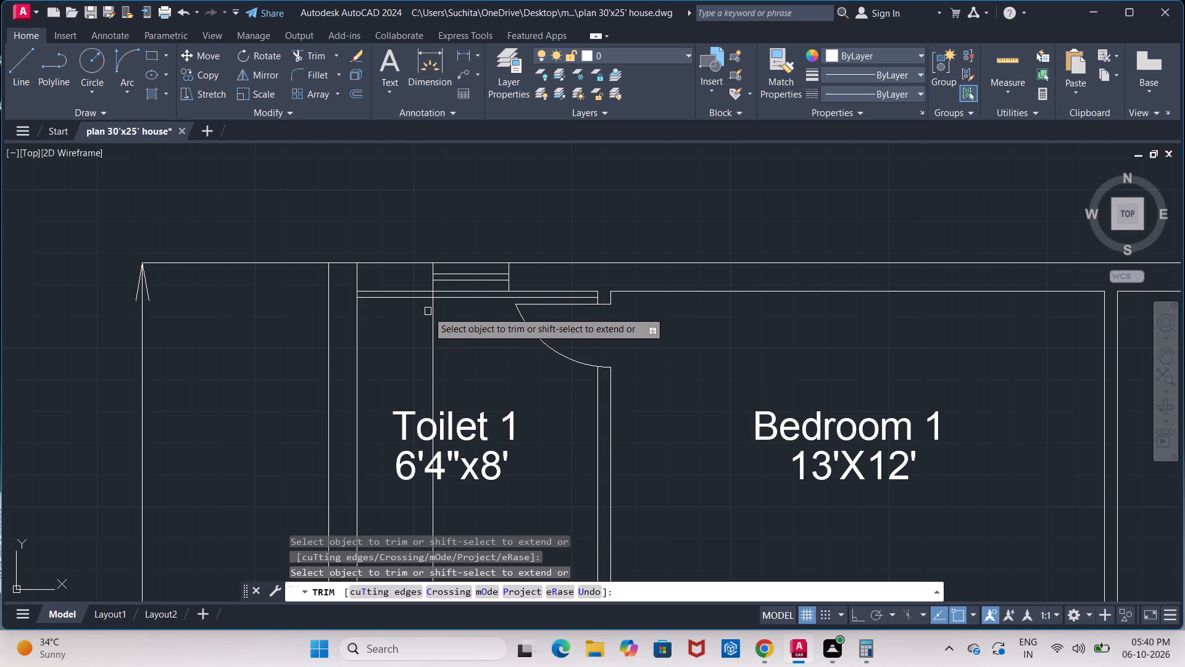
pyautogui.click(430, 316)
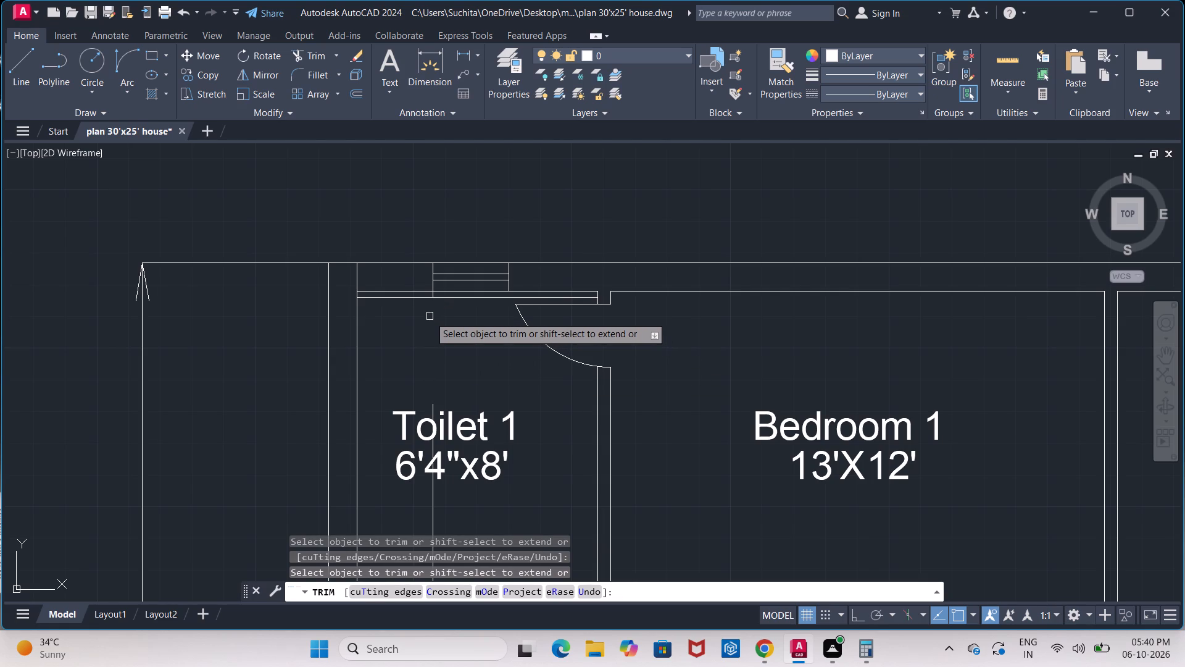
pyautogui.scroll(1, 427, 271)
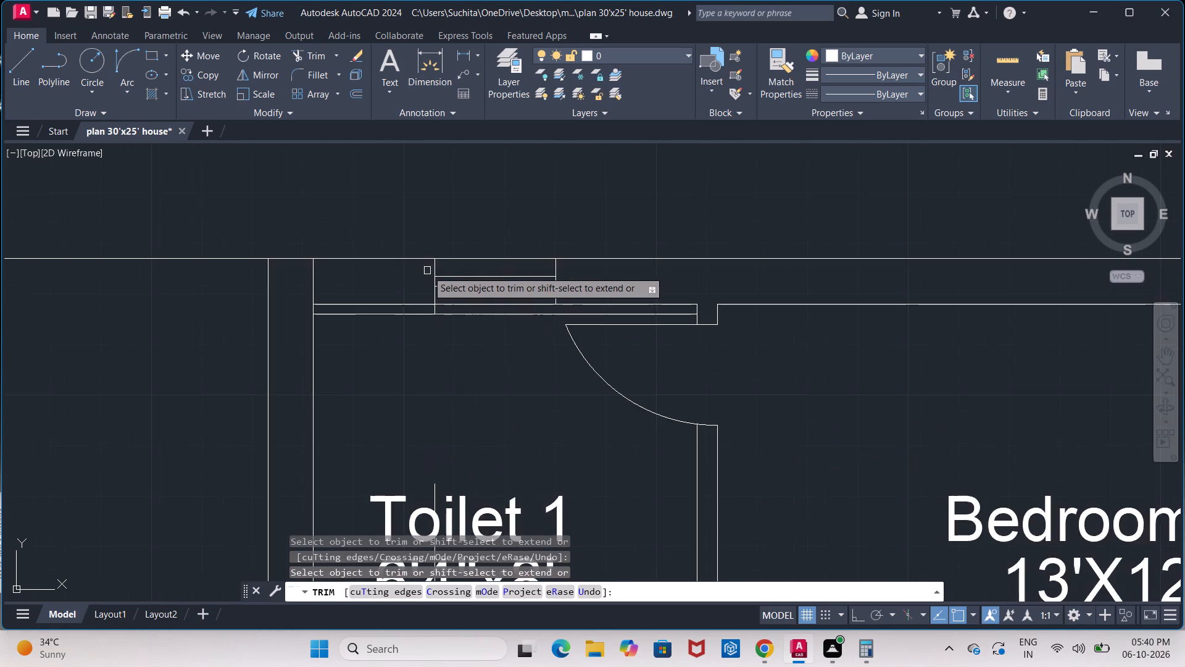
pyautogui.scroll(1, 427, 271)
pyautogui.click(439, 333)
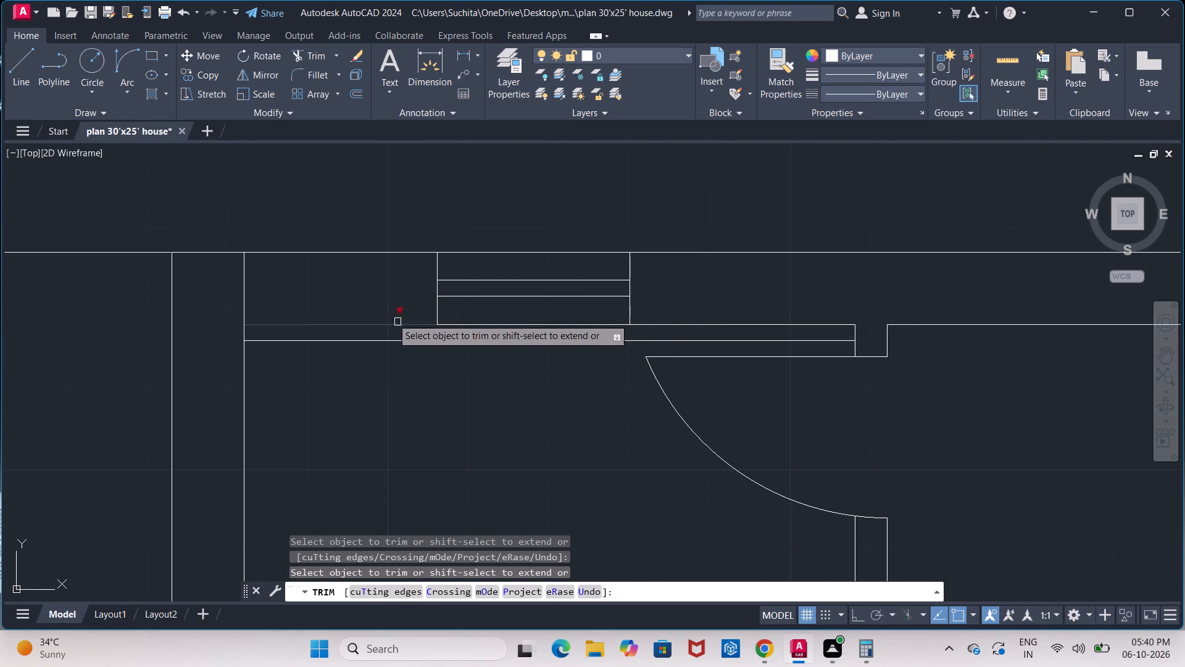
pyautogui.click(241, 292)
pyautogui.scroll(-2, 293, 298)
pyautogui.scroll(-1, 382, 349)
pyautogui.moveTo(381, 349); pyautogui.dragTo(294, 225, button='middle')
pyautogui.moveTo(443, 328); pyautogui.dragTo(405, 271, button='middle')
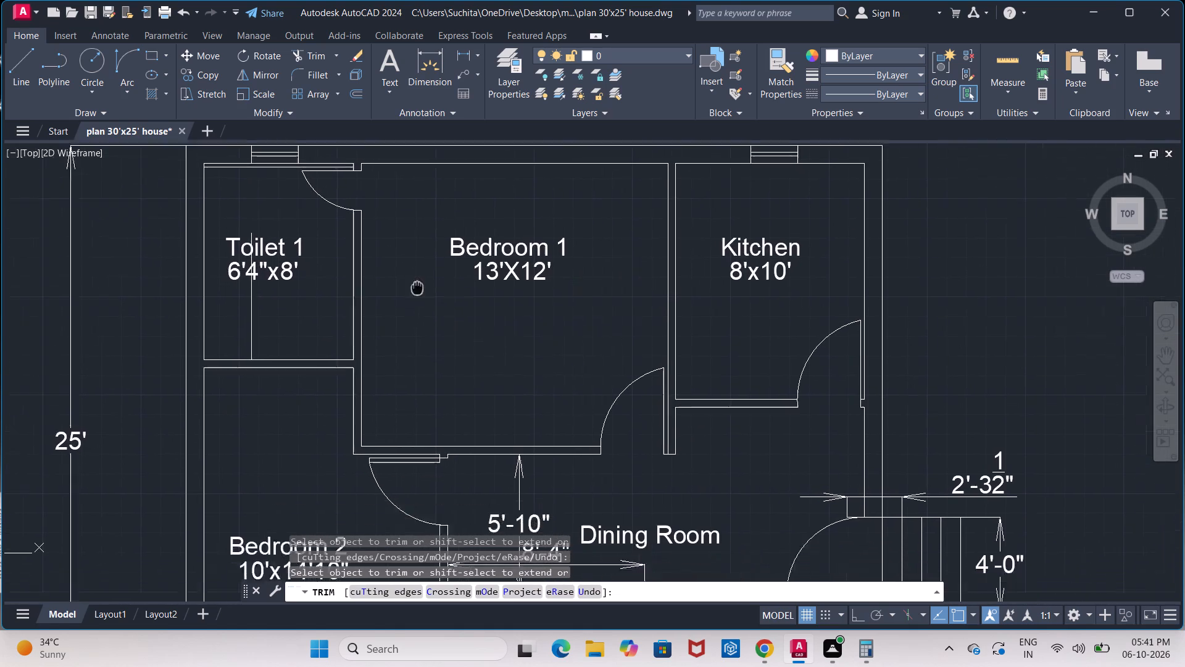
pyautogui.moveTo(405, 271); pyautogui.dragTo(343, 234, button='middle')
pyautogui.scroll(-2, 345, 201)
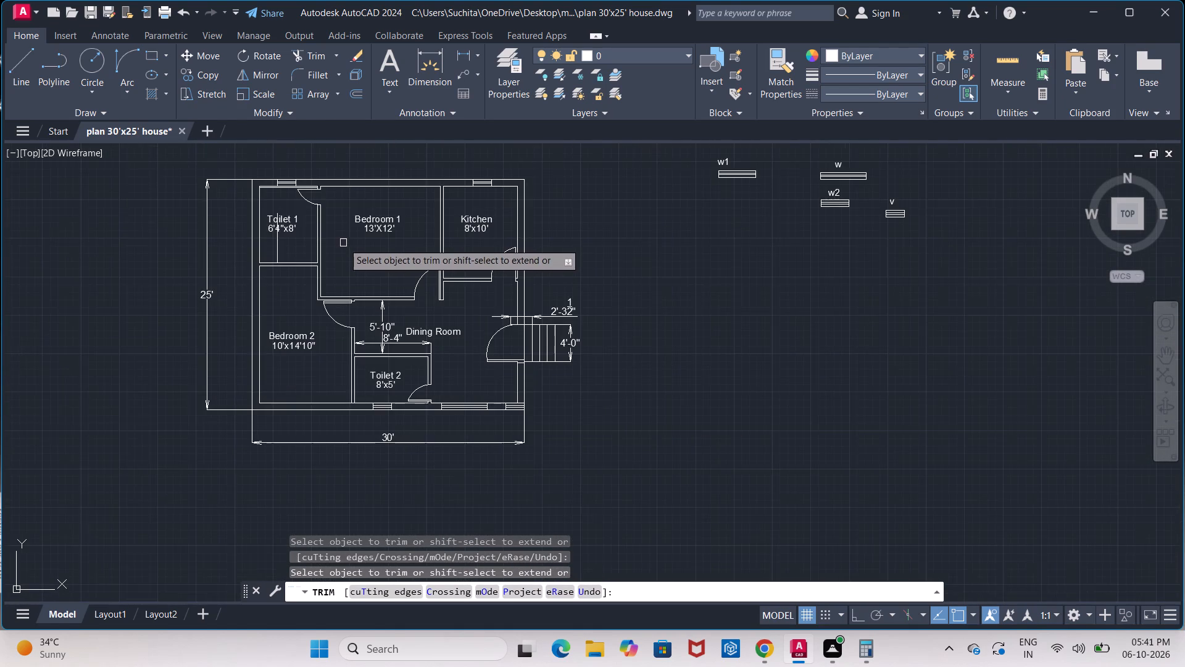
pyautogui.scroll(-1, 346, 242)
pyautogui.scroll(1, 621, 185)
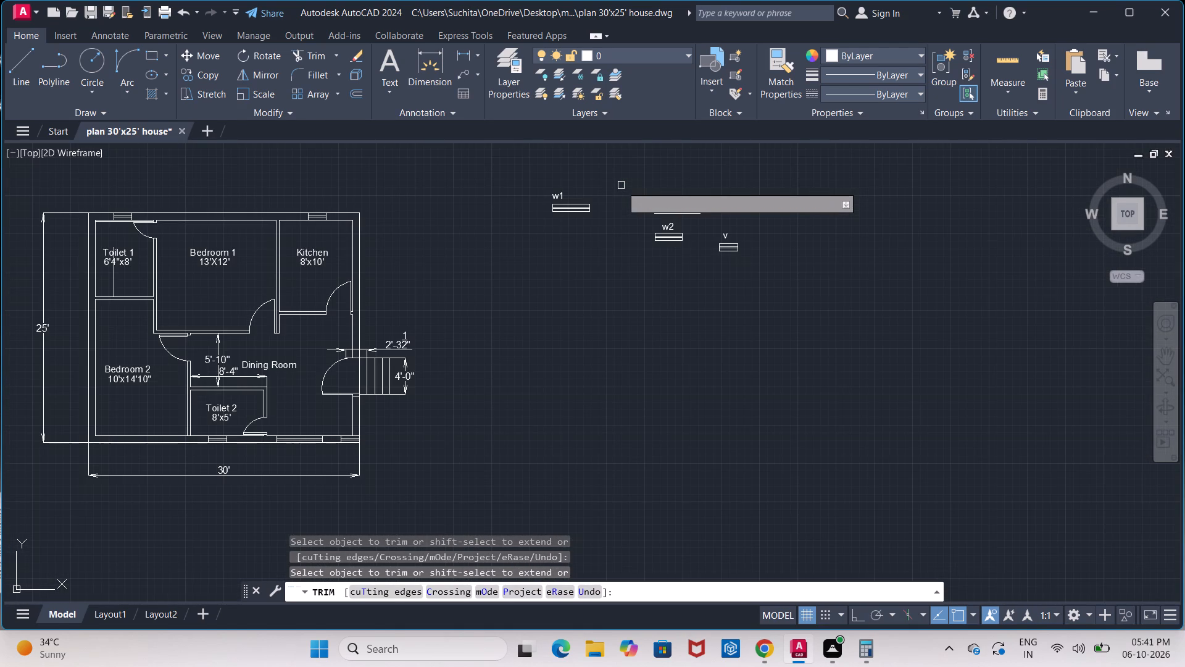
pyautogui.press('Escape')
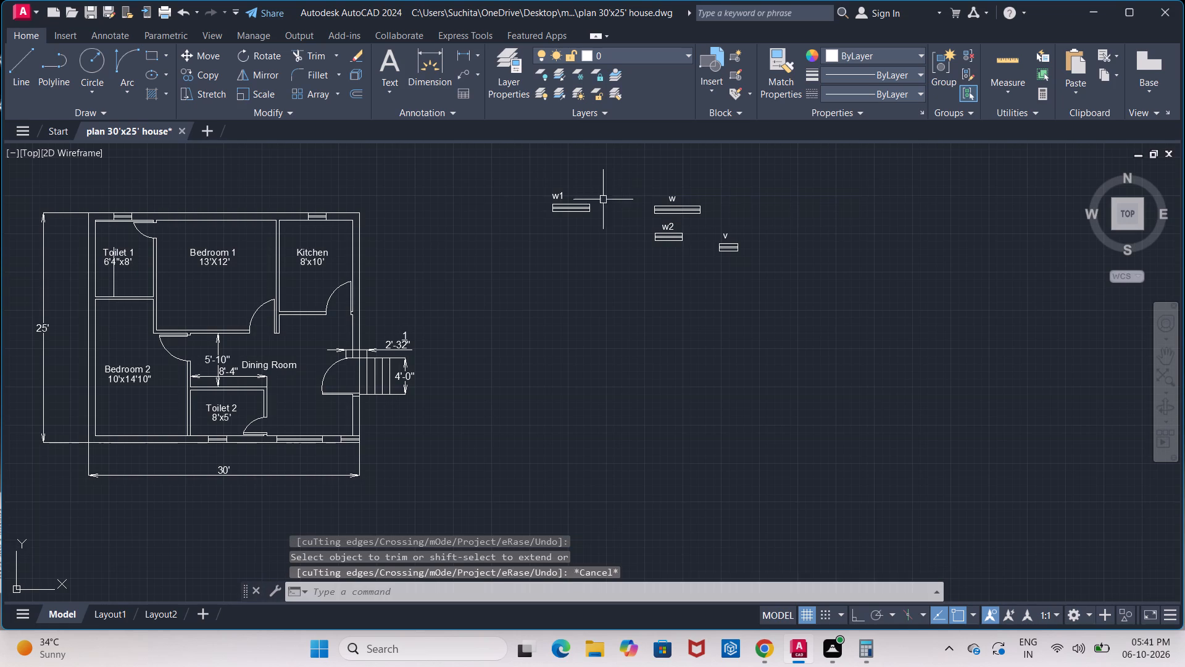
# Stretch the upper end of Bedroom 1's east wall line about 2'-5 1/2" upward, past the outer top wall line.
pyautogui.scroll(2, 259, 203)
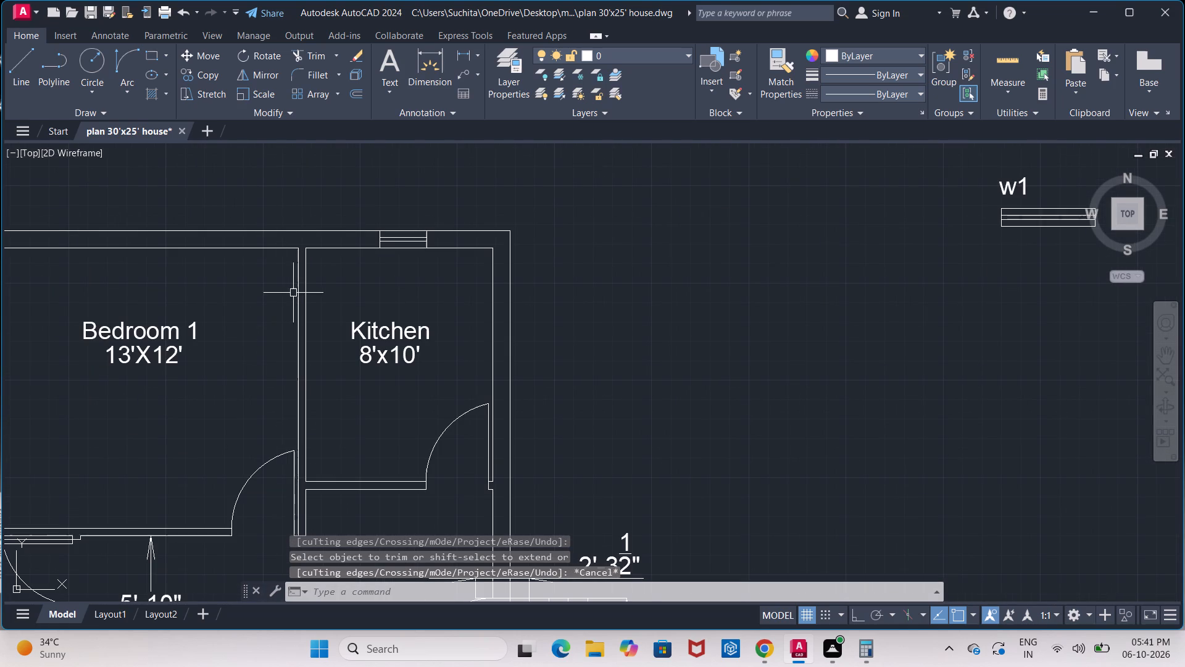
pyautogui.click(297, 286)
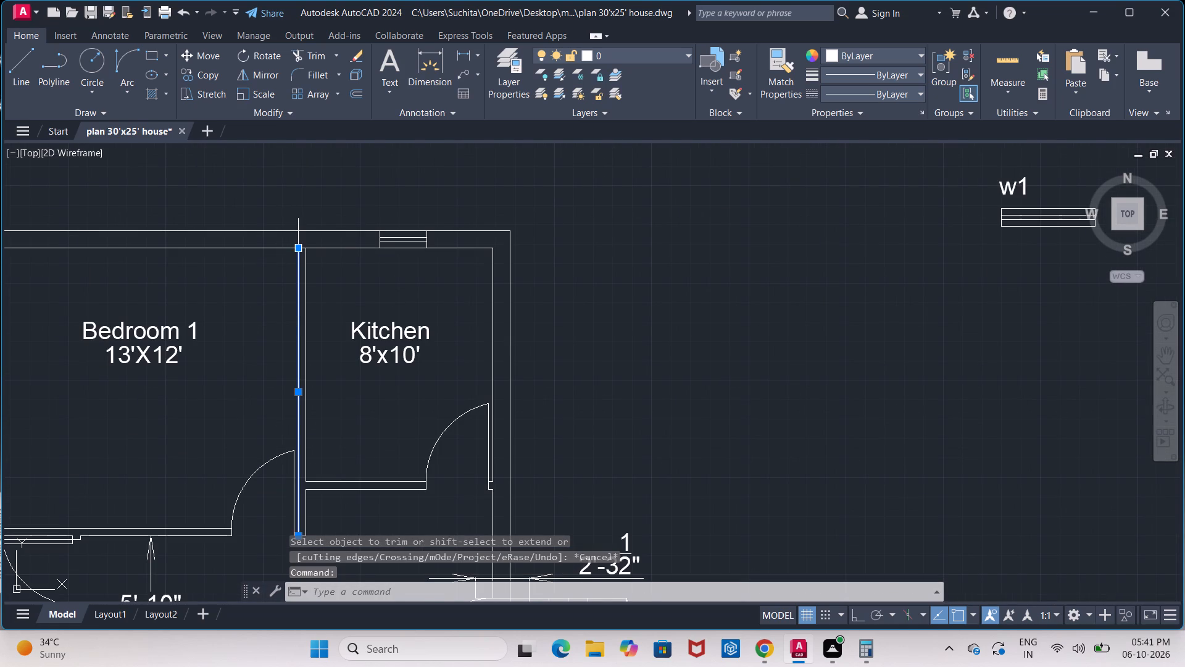
pyautogui.click(297, 245)
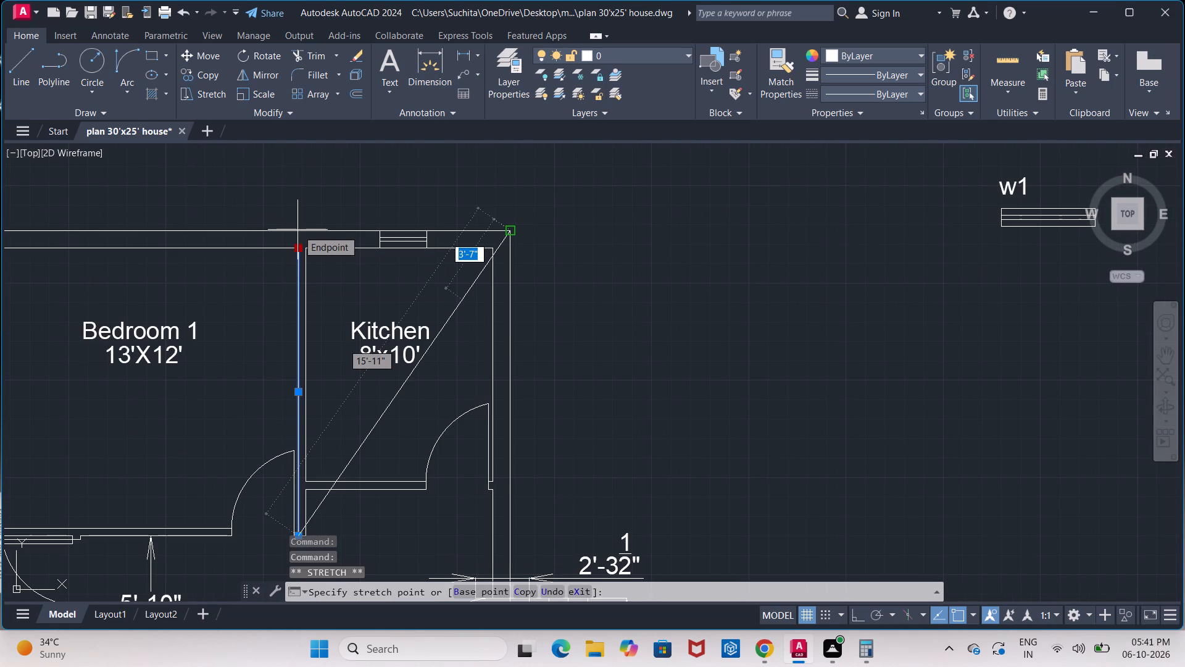
pyautogui.click(298, 191)
pyautogui.press('Escape')
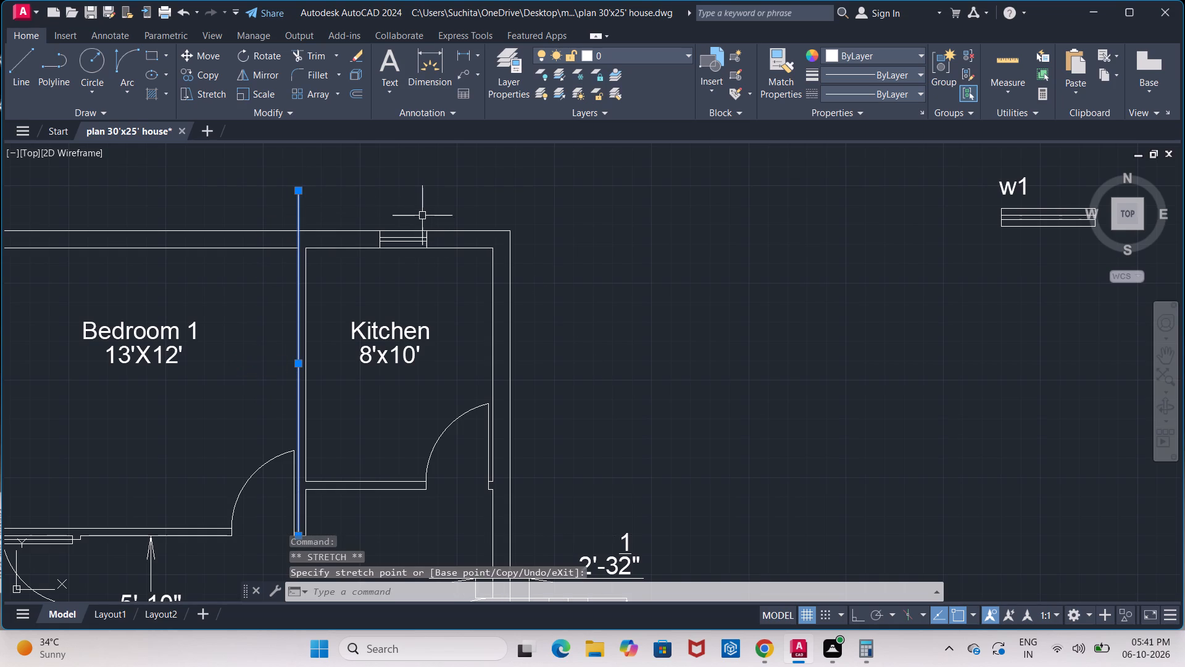
pyautogui.press('Escape')
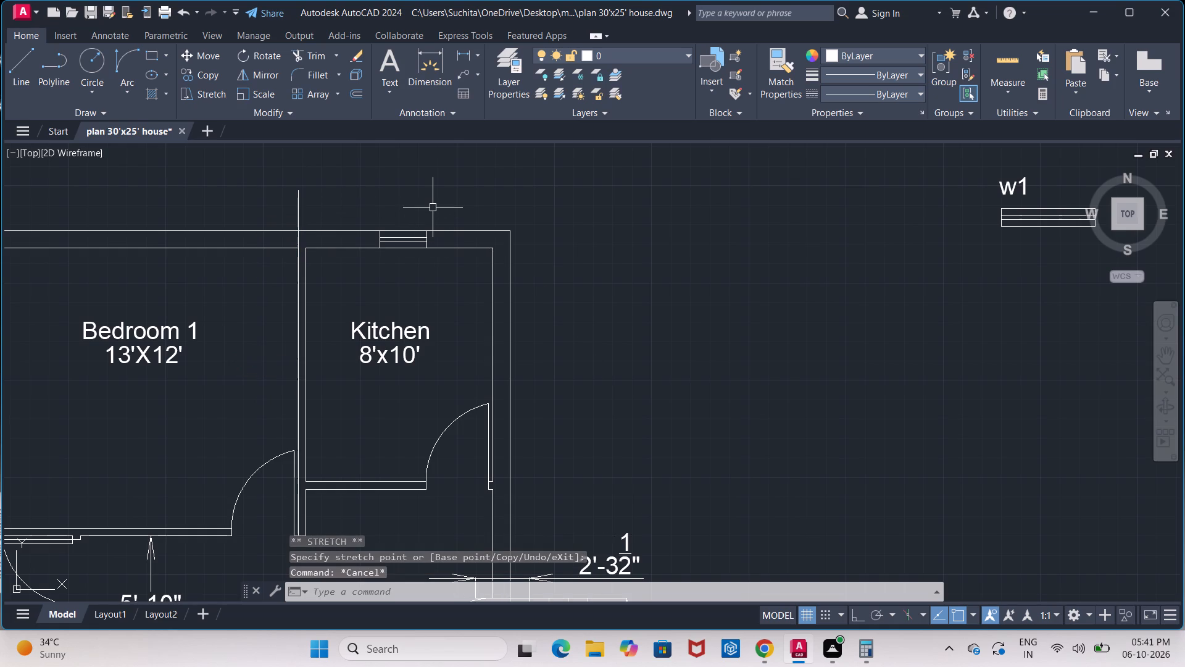
# Offset the extended east wall line of Bedroom 1 by 10' westward into the room as a guide line.
pyautogui.press('o')
pyautogui.press('Return')
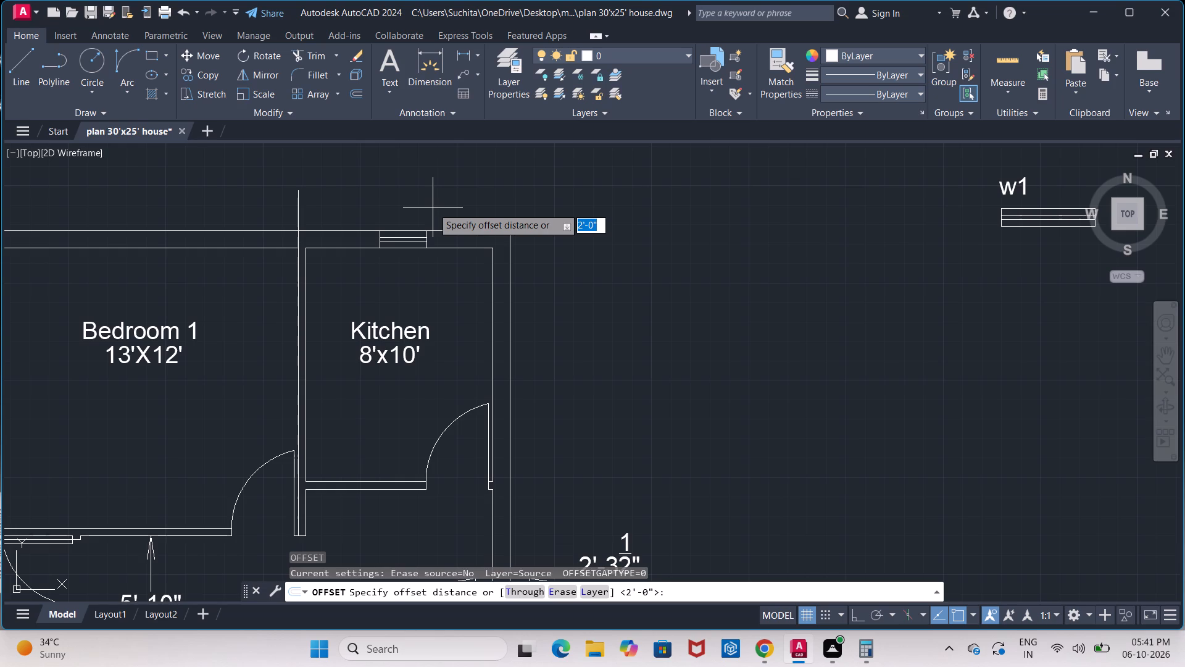
pyautogui.write("10'")
pyautogui.press('Return')
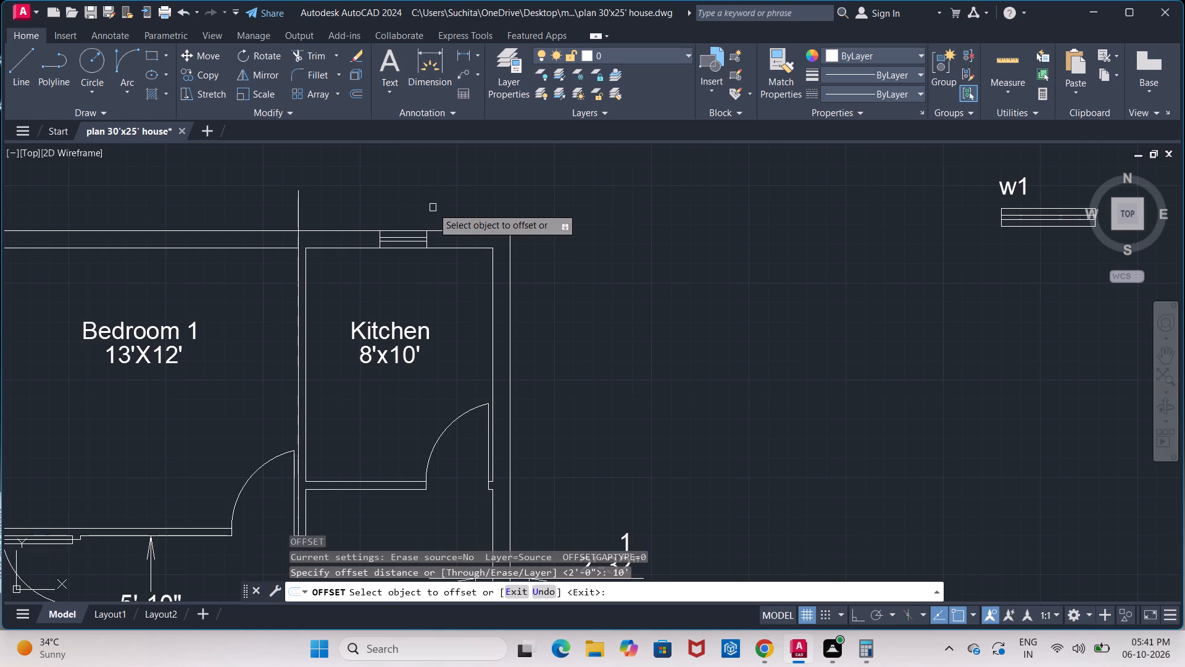
pyautogui.click(297, 211)
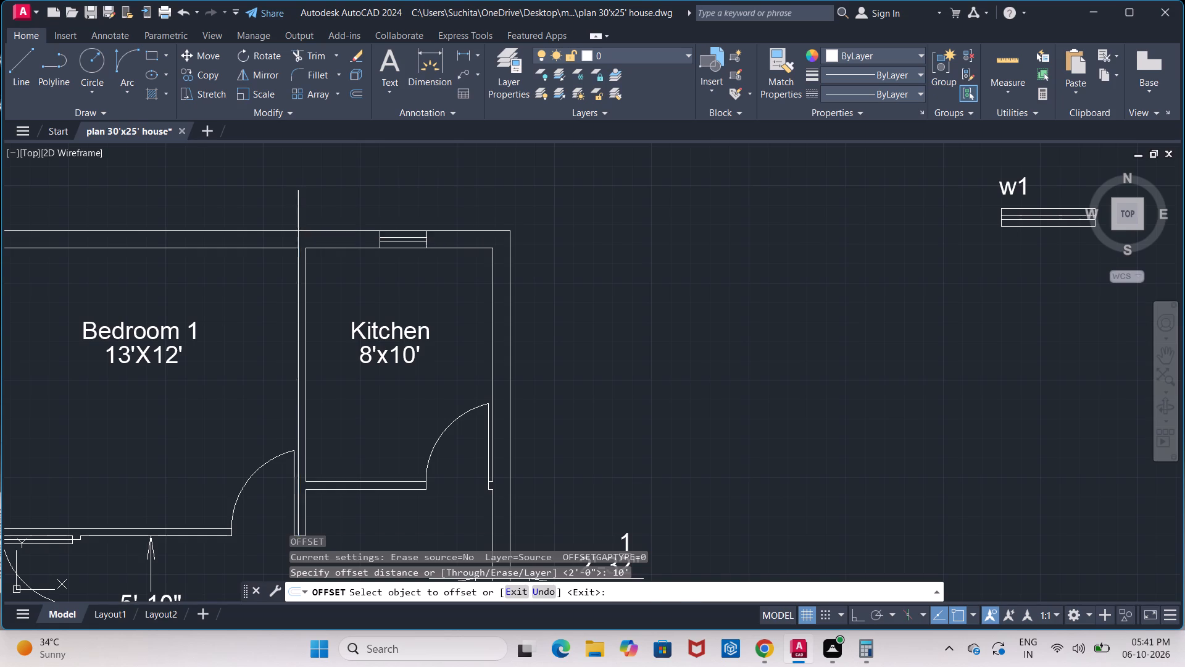
pyautogui.click(291, 212)
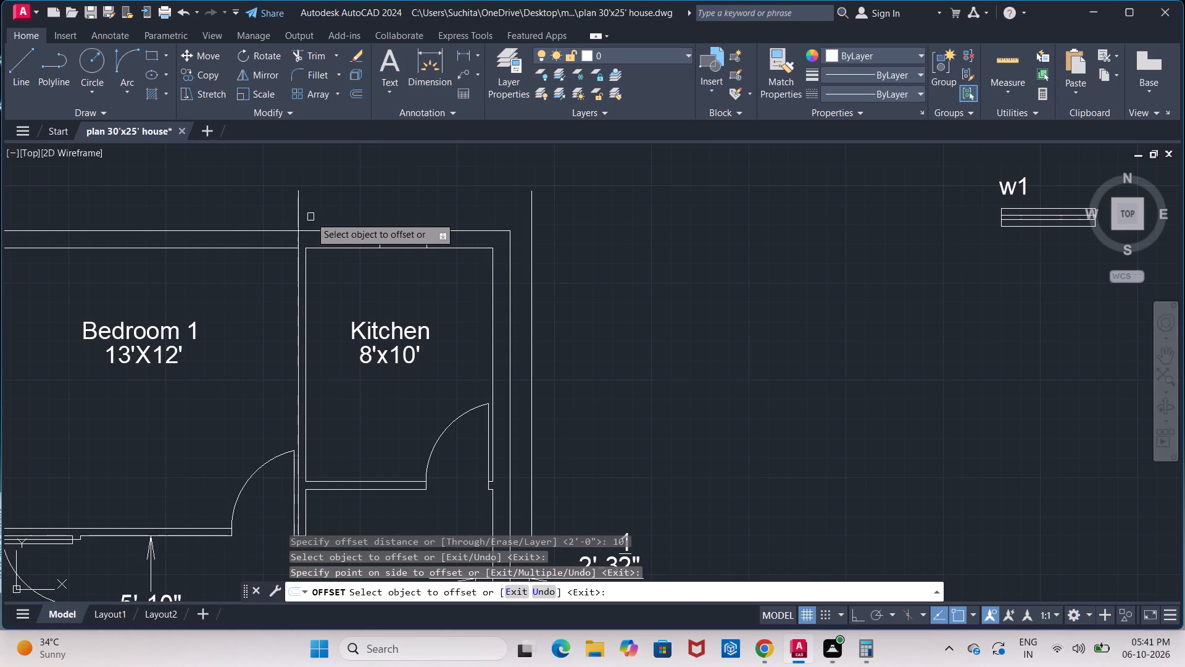
pyautogui.hotkey('ctrl', 'z')
pyautogui.click(296, 215)
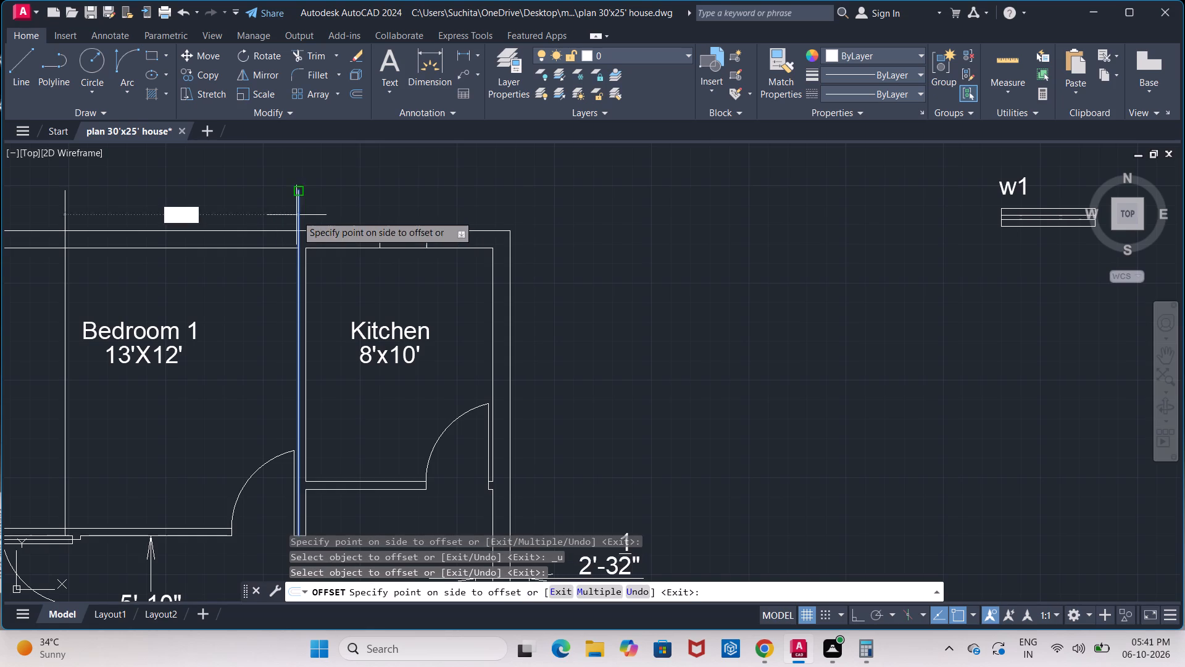
pyautogui.click(276, 217)
pyautogui.scroll(-3, 276, 217)
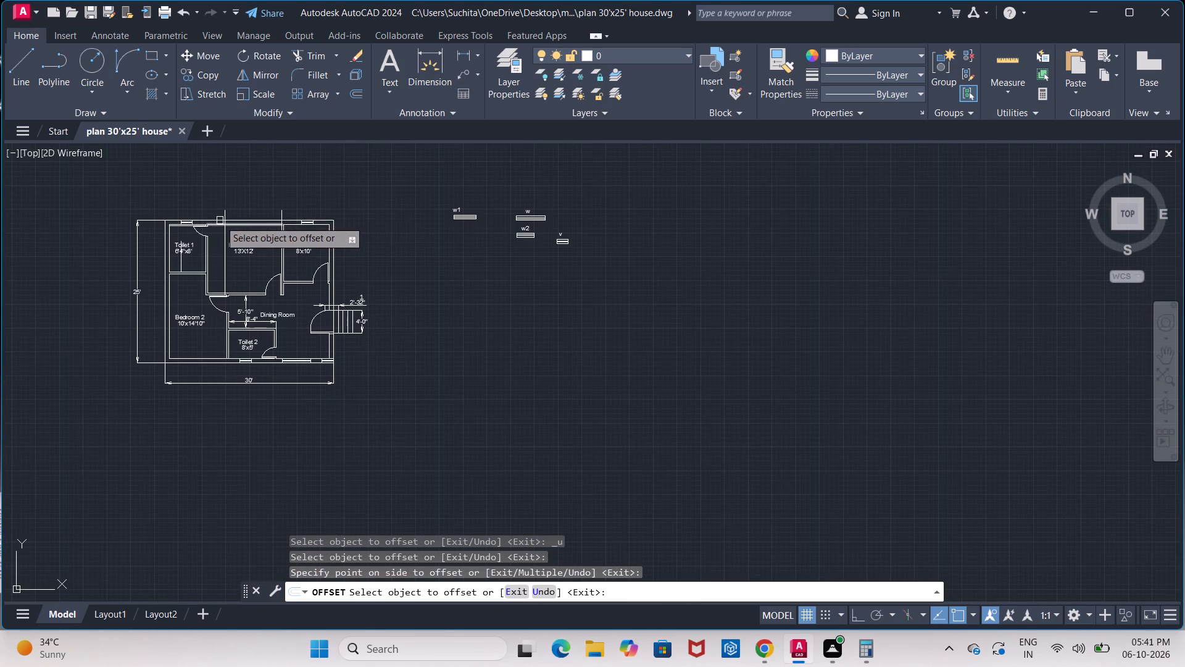
pyautogui.scroll(2, 236, 209)
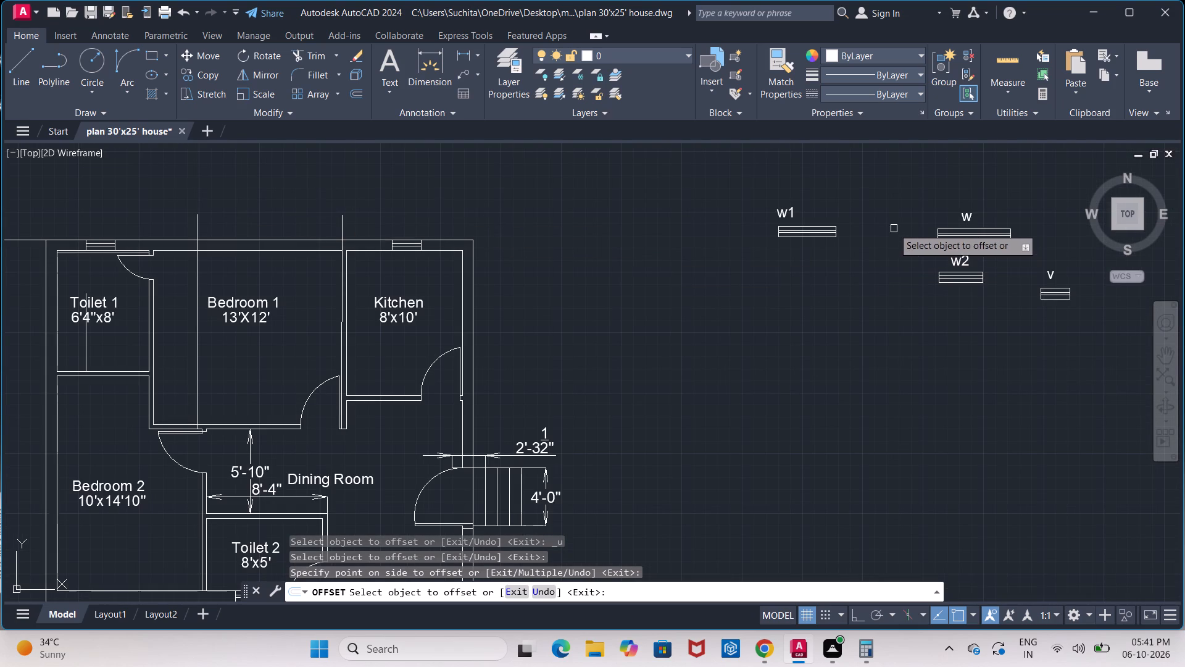
pyautogui.scroll(1, 813, 229)
pyautogui.press('Escape')
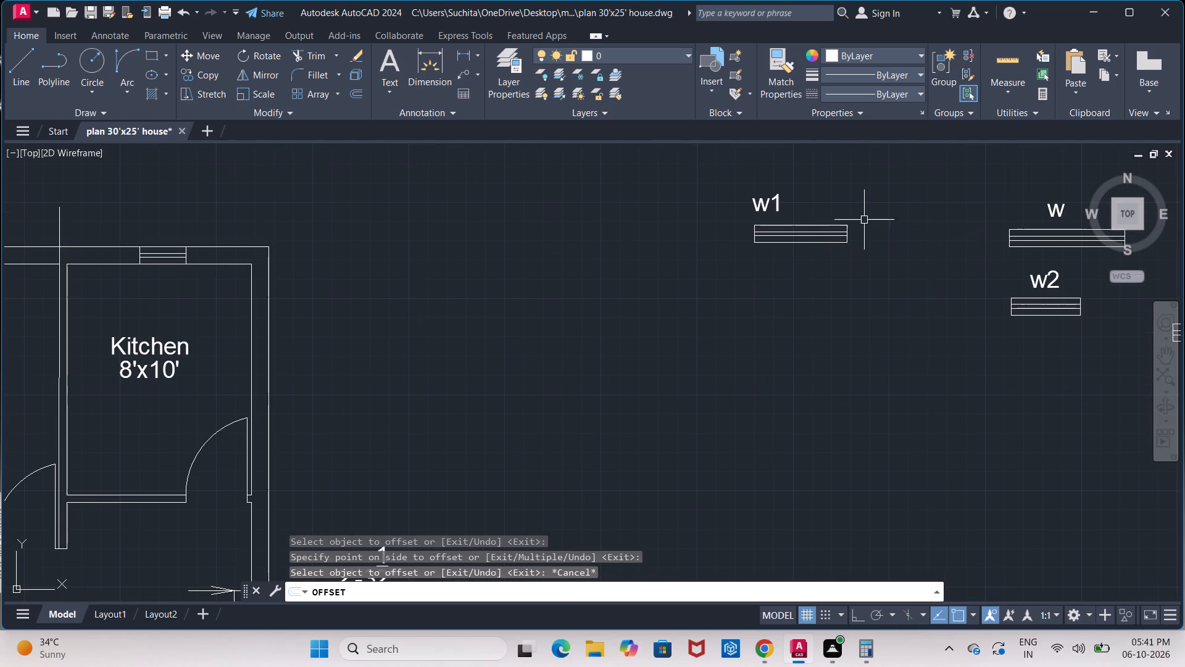
# Copy the w1 symbol by its upper-left corner to where the Bedroom 1 guide line meets the outer top wall line.
pyautogui.click(741, 221)
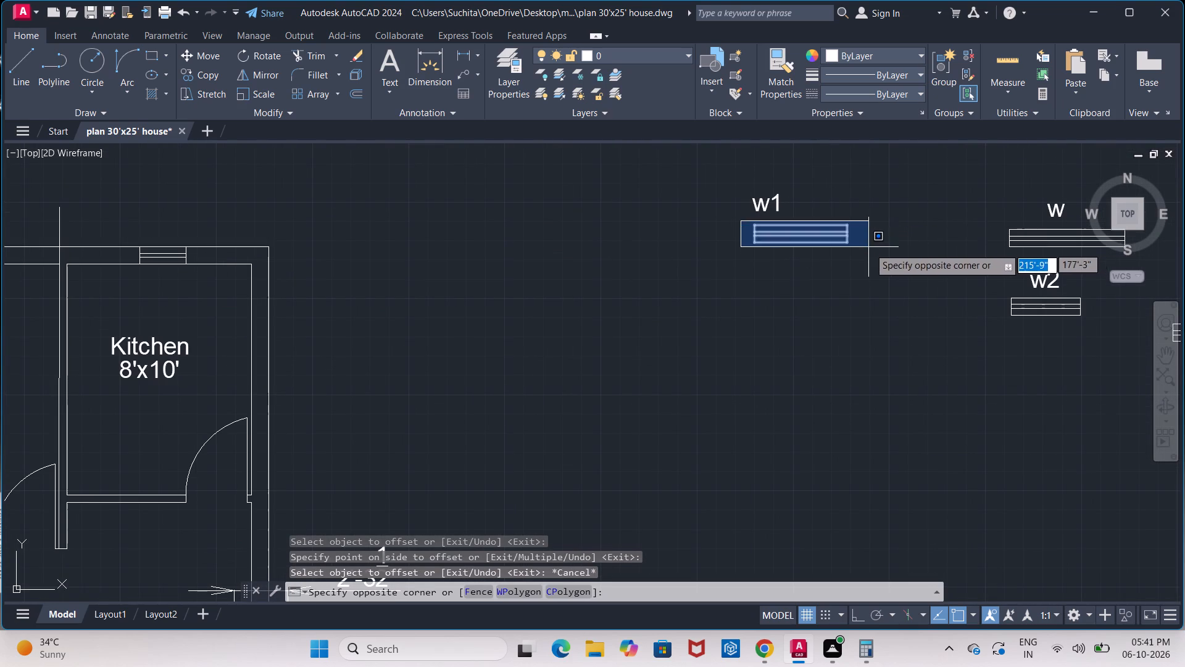
pyautogui.click(869, 248)
pyautogui.click(185, 78)
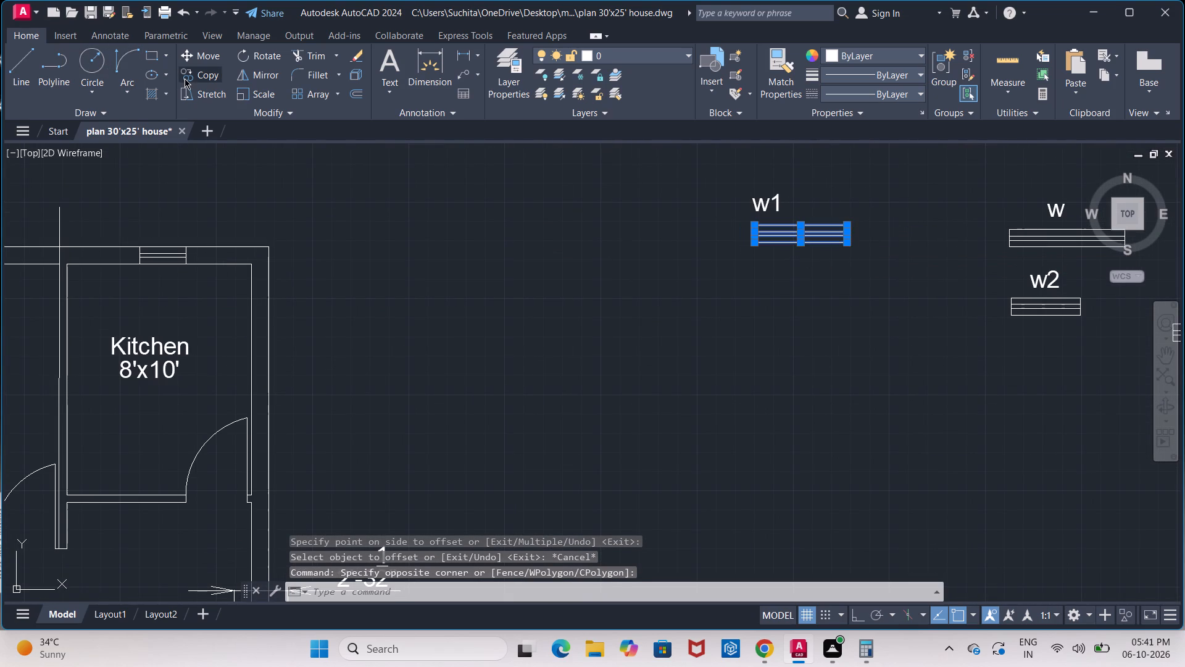
pyautogui.click(753, 225)
pyautogui.moveTo(381, 235); pyautogui.dragTo(645, 230, button='middle')
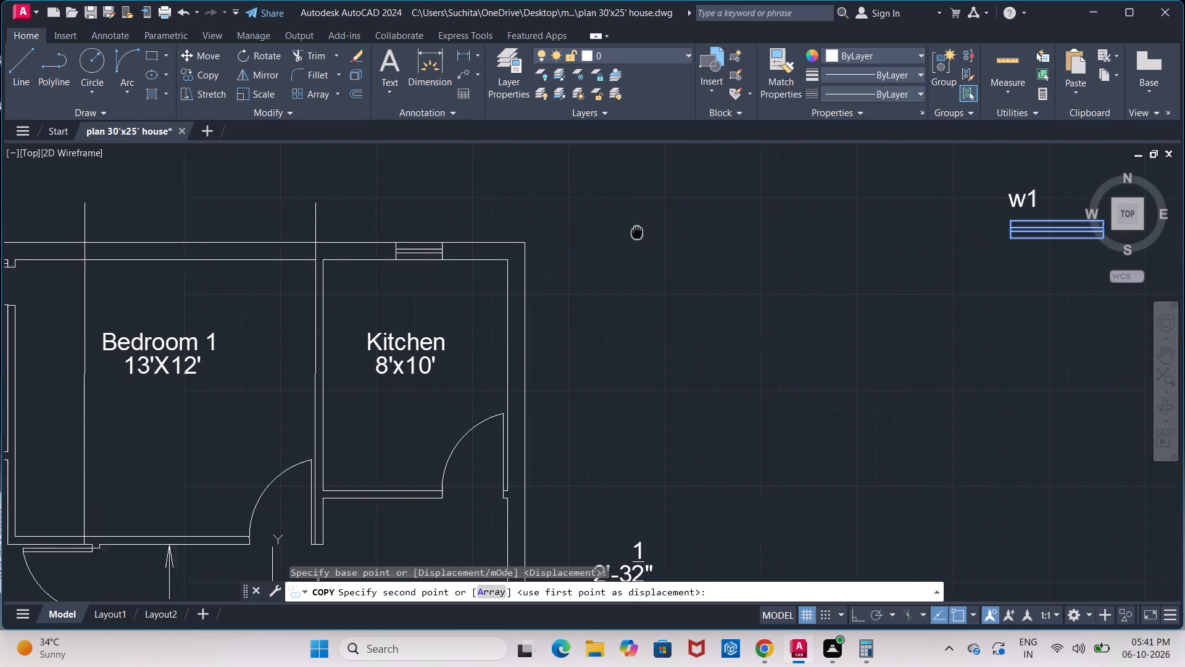
pyautogui.moveTo(645, 230); pyautogui.dragTo(648, 229, button='middle')
pyautogui.moveTo(210, 204); pyautogui.dragTo(335, 220, button='middle')
pyautogui.scroll(-1, 215, 208)
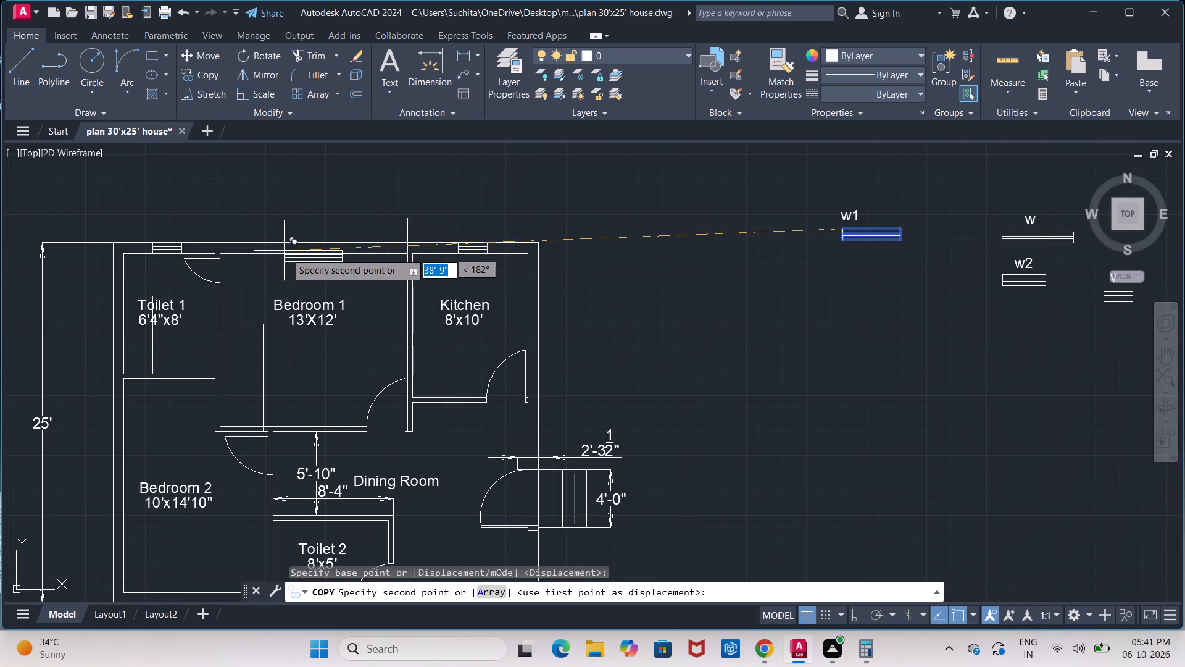
pyautogui.scroll(3, 287, 255)
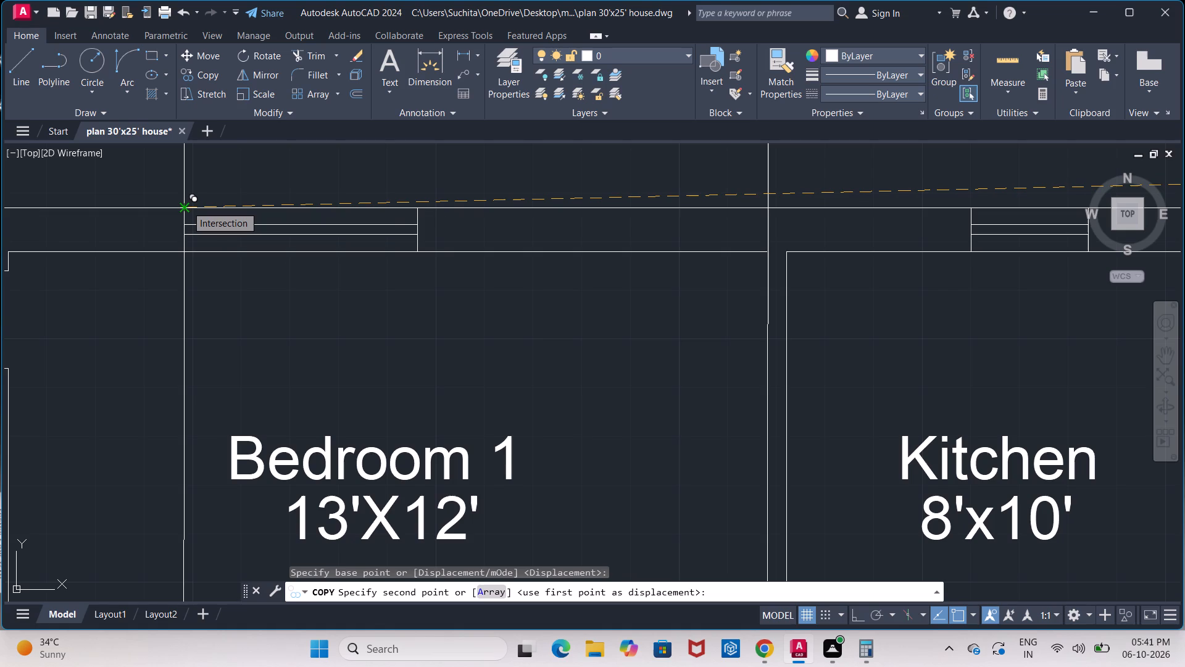
pyautogui.click(186, 206)
pyautogui.scroll(-1, 343, 187)
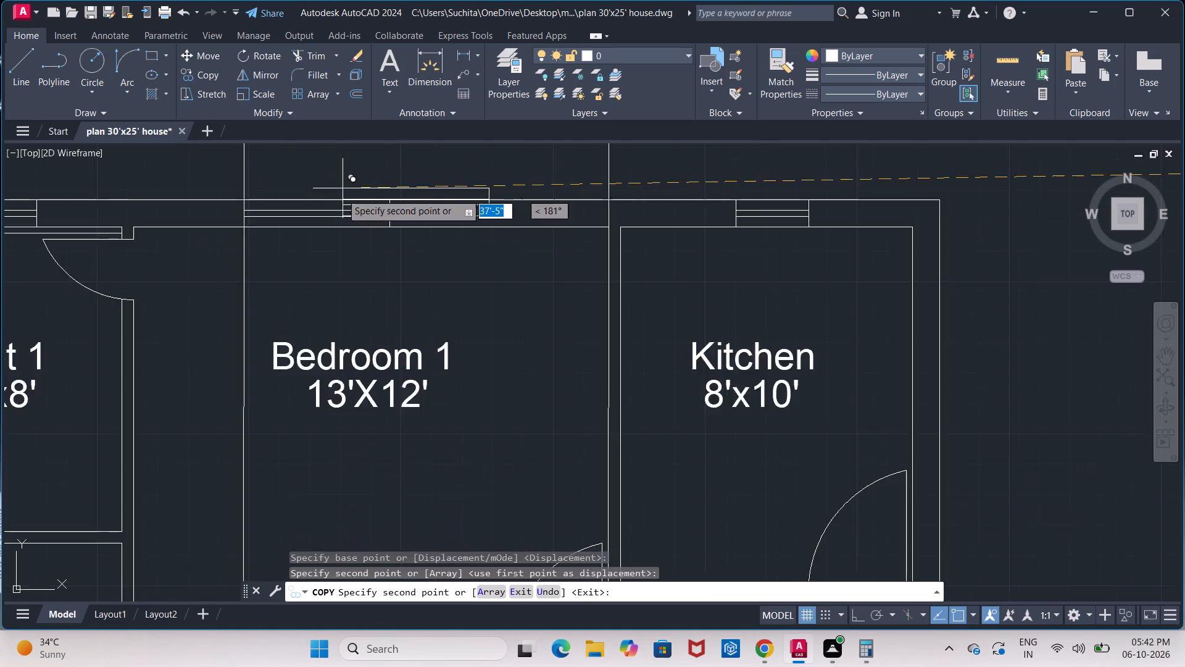
pyautogui.scroll(-1, 341, 194)
pyautogui.moveTo(341, 194); pyautogui.dragTo(481, 141, button='middle')
pyautogui.moveTo(467, 240); pyautogui.dragTo(470, 160, button='middle')
pyautogui.scroll(-1, 467, 240)
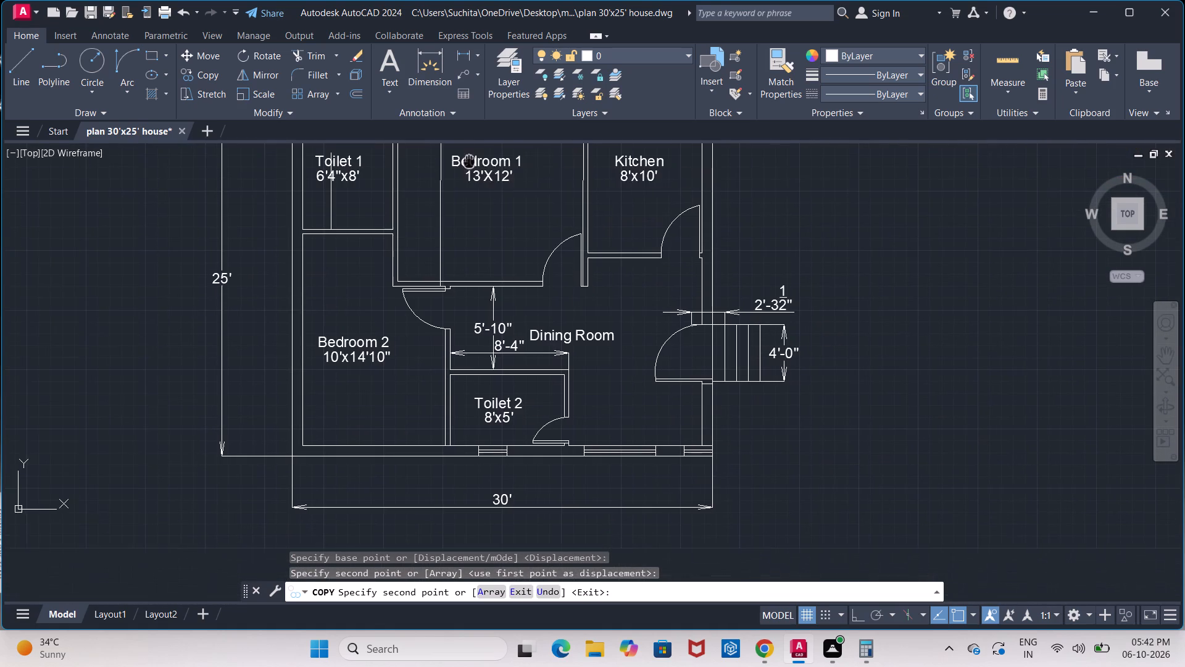
pyautogui.press('Escape')
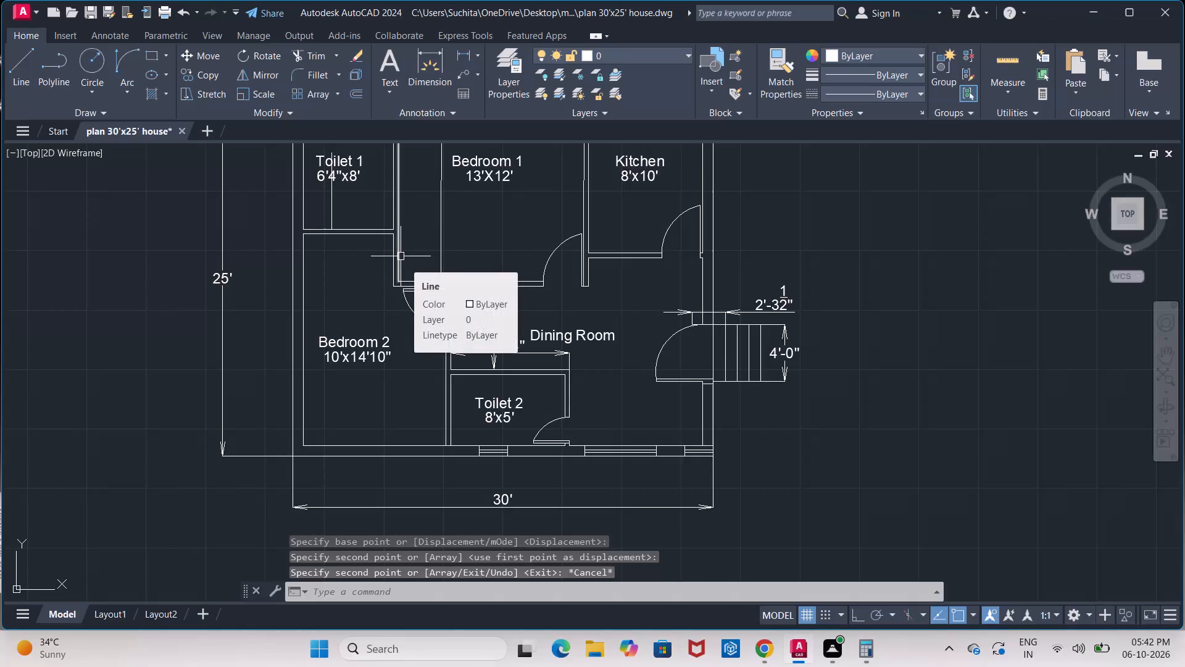
# Move the v symbol by its upper-left corner out of Toilet 1's top wall to the empty space west of the outer wall.
pyautogui.moveTo(361, 215); pyautogui.dragTo(355, 250, button='middle')
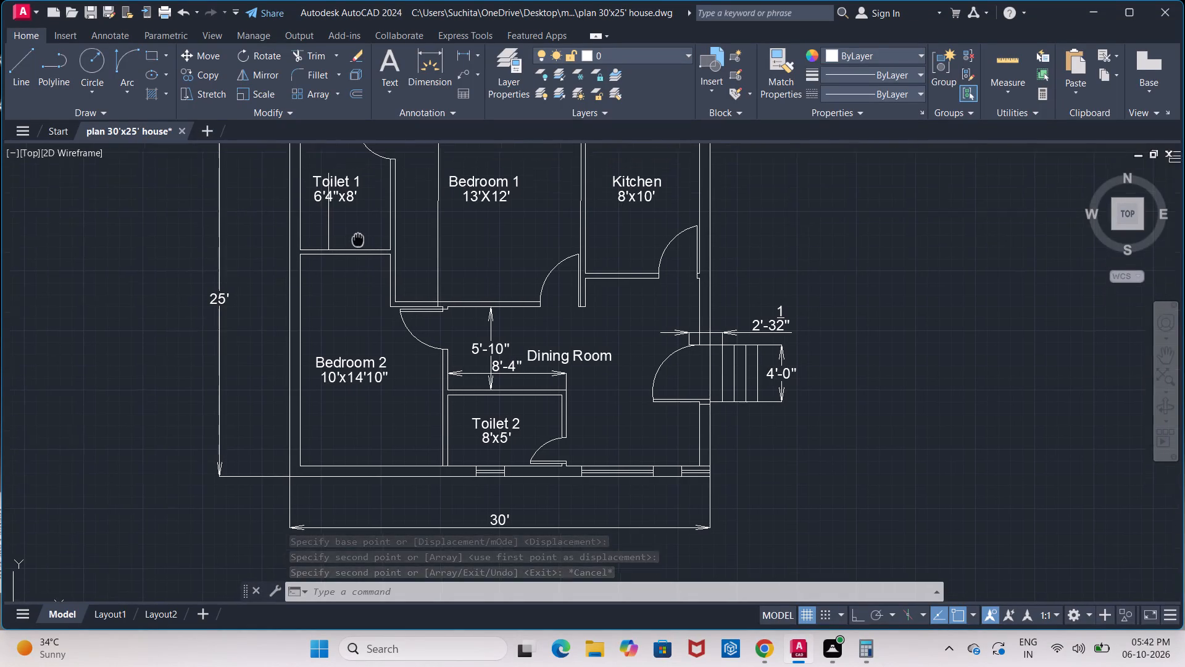
pyautogui.moveTo(355, 250); pyautogui.dragTo(339, 302, button='middle')
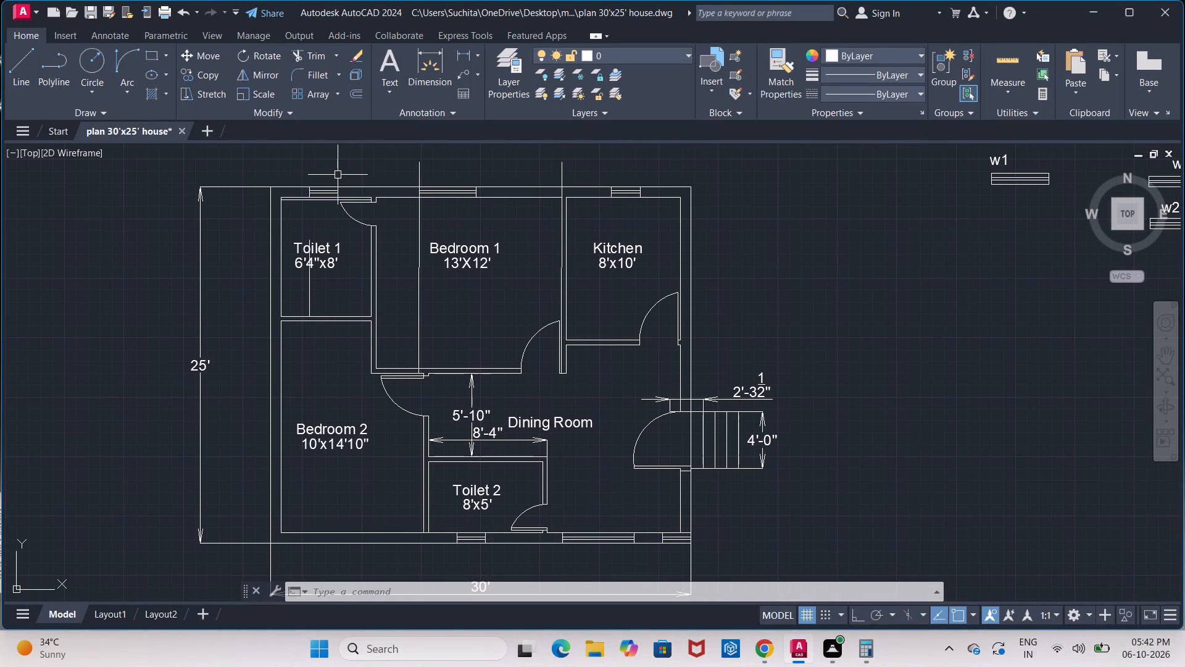
pyautogui.scroll(3, 328, 185)
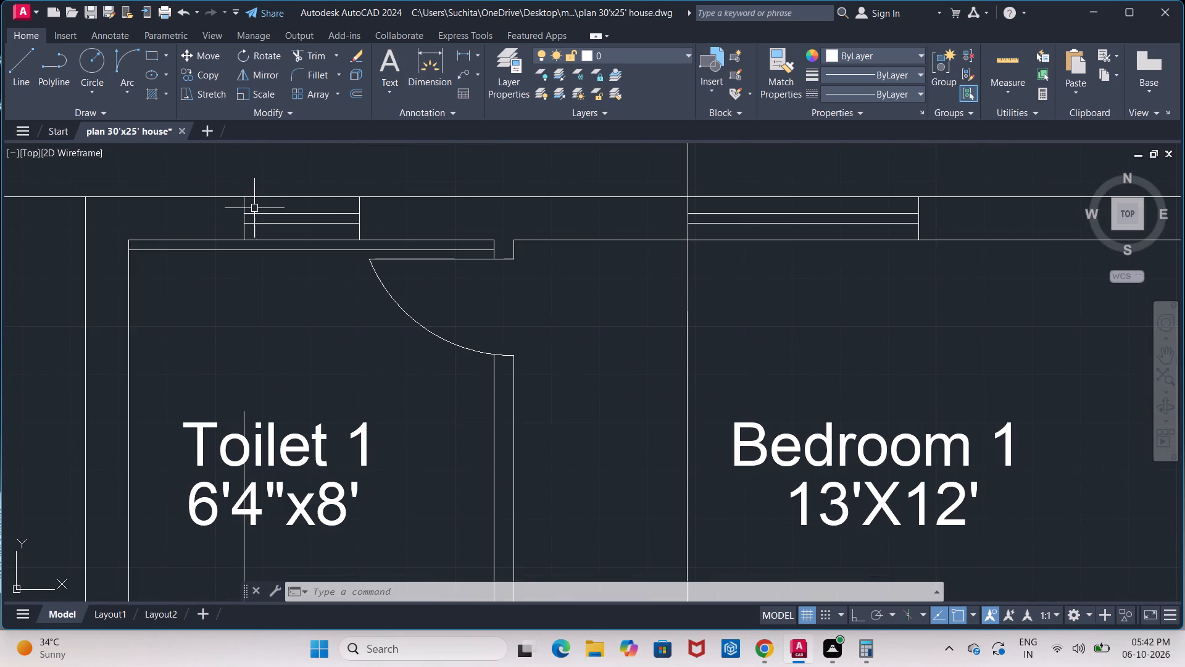
pyautogui.click(246, 207)
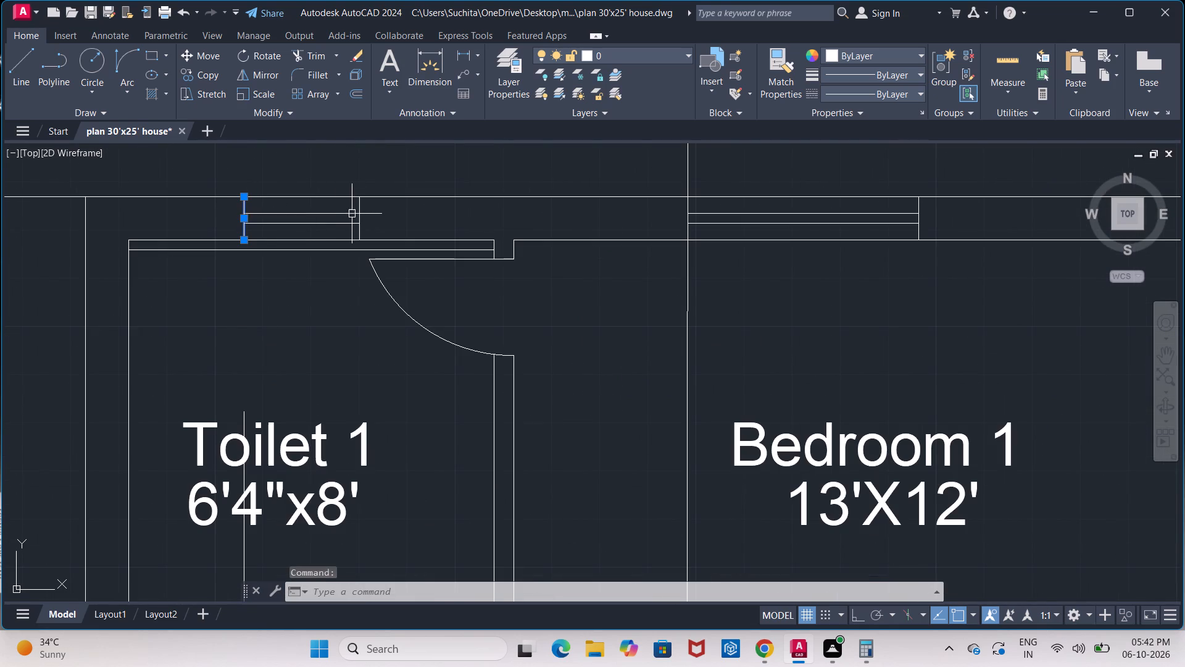
pyautogui.press('Escape')
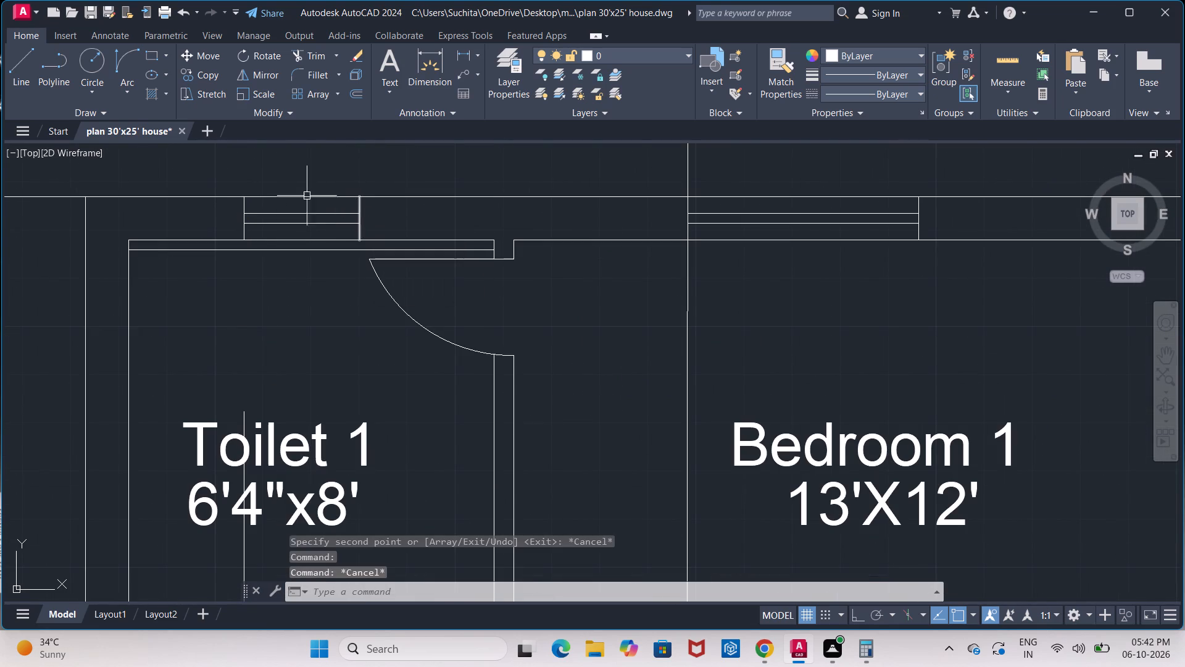
pyautogui.click(230, 180)
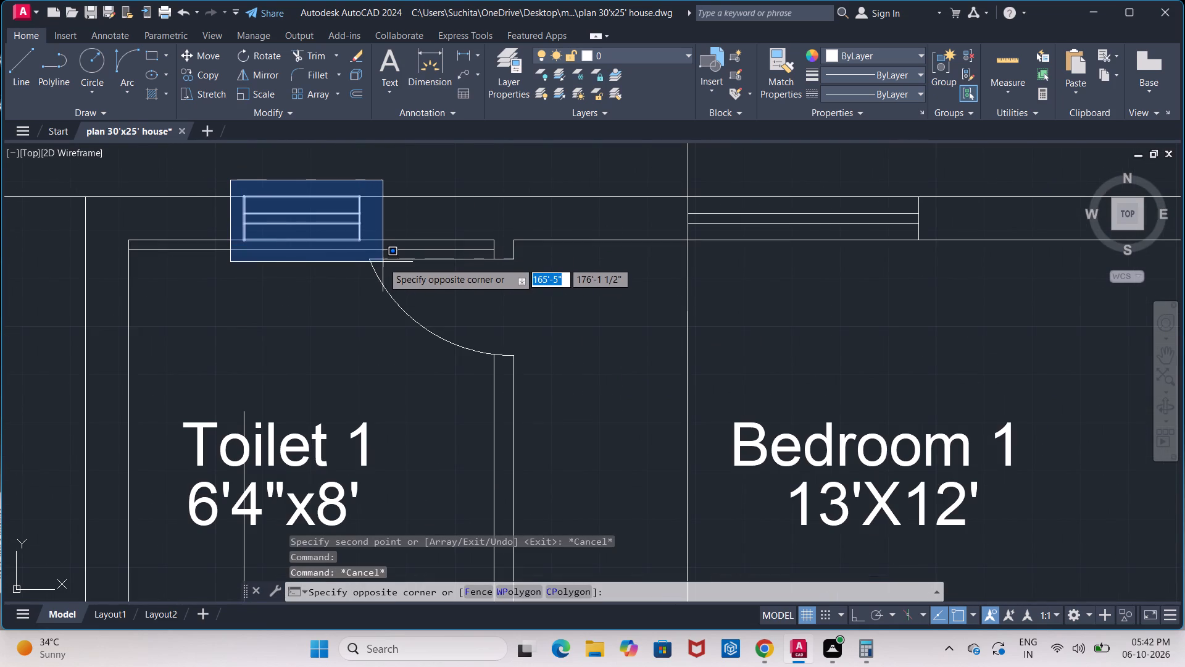
pyautogui.click(383, 261)
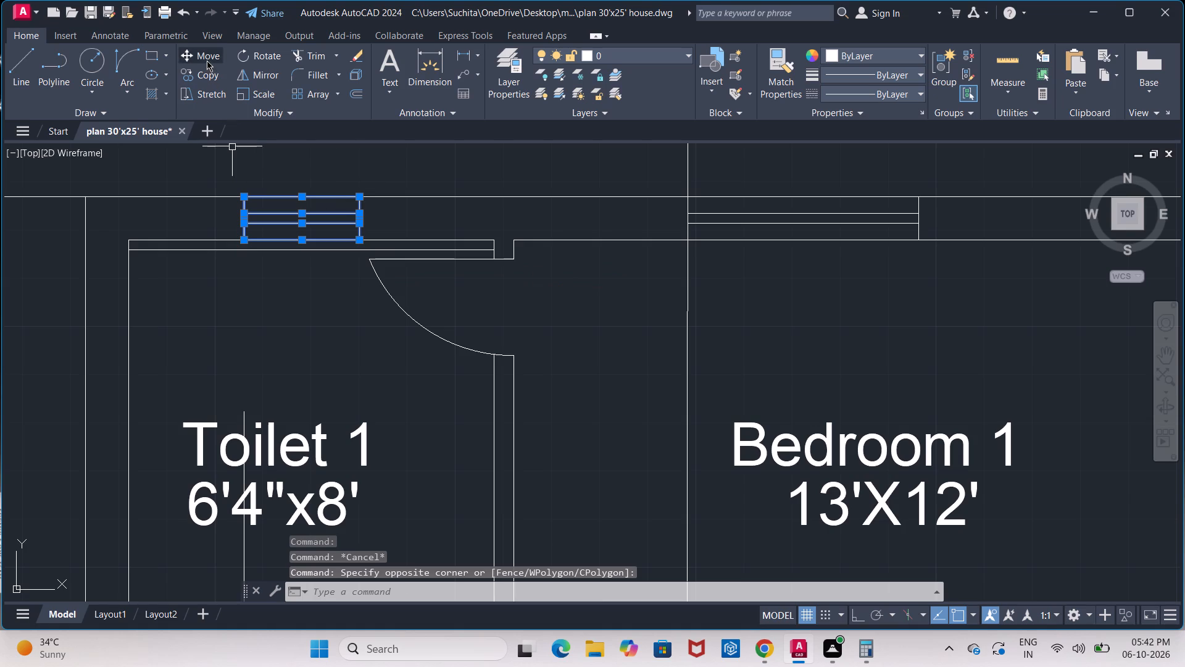
pyautogui.click(207, 61)
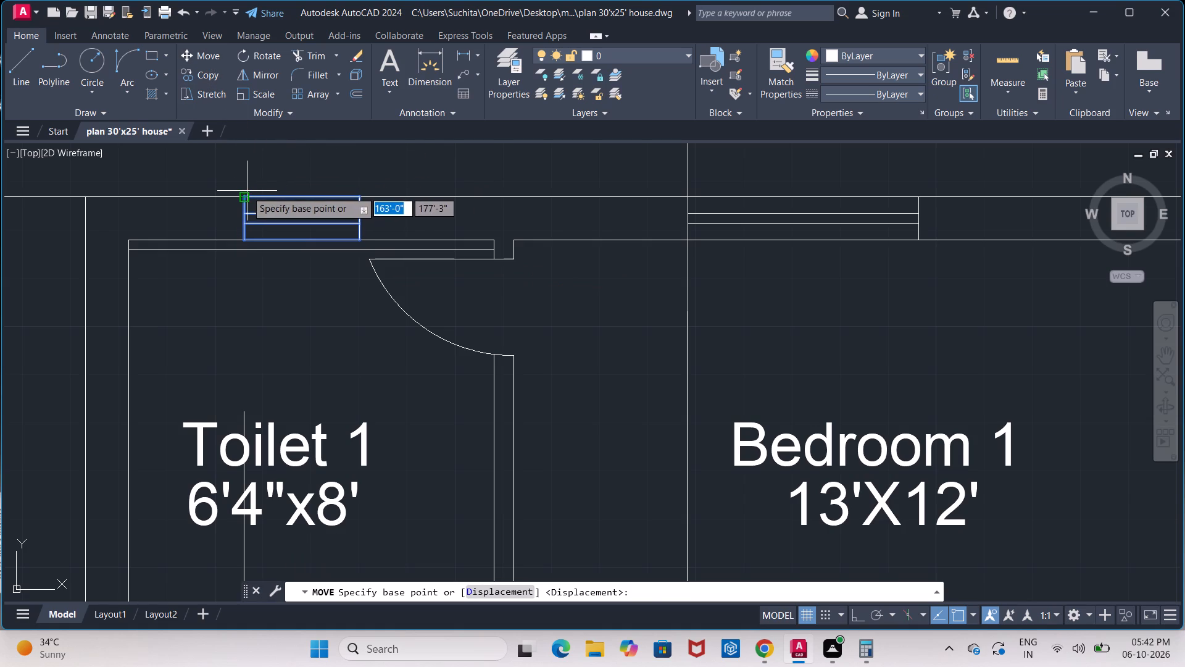
pyautogui.click(244, 192)
pyautogui.moveTo(107, 256); pyautogui.dragTo(191, 127, button='middle')
pyautogui.scroll(-1, 107, 256)
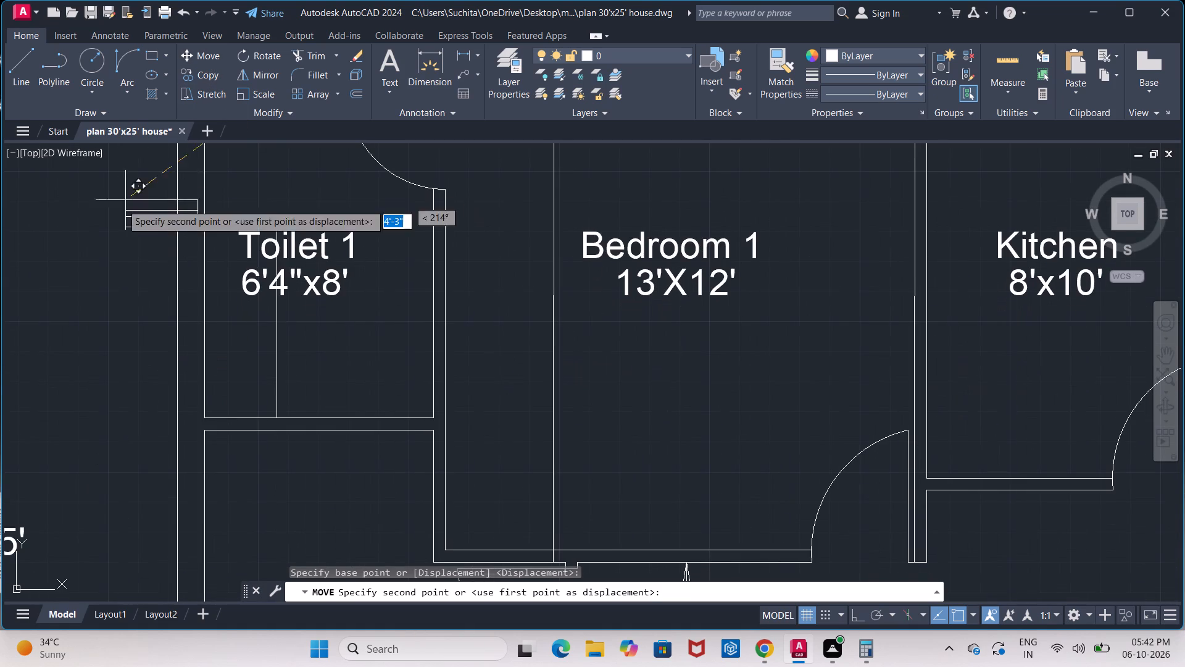
pyautogui.click(64, 245)
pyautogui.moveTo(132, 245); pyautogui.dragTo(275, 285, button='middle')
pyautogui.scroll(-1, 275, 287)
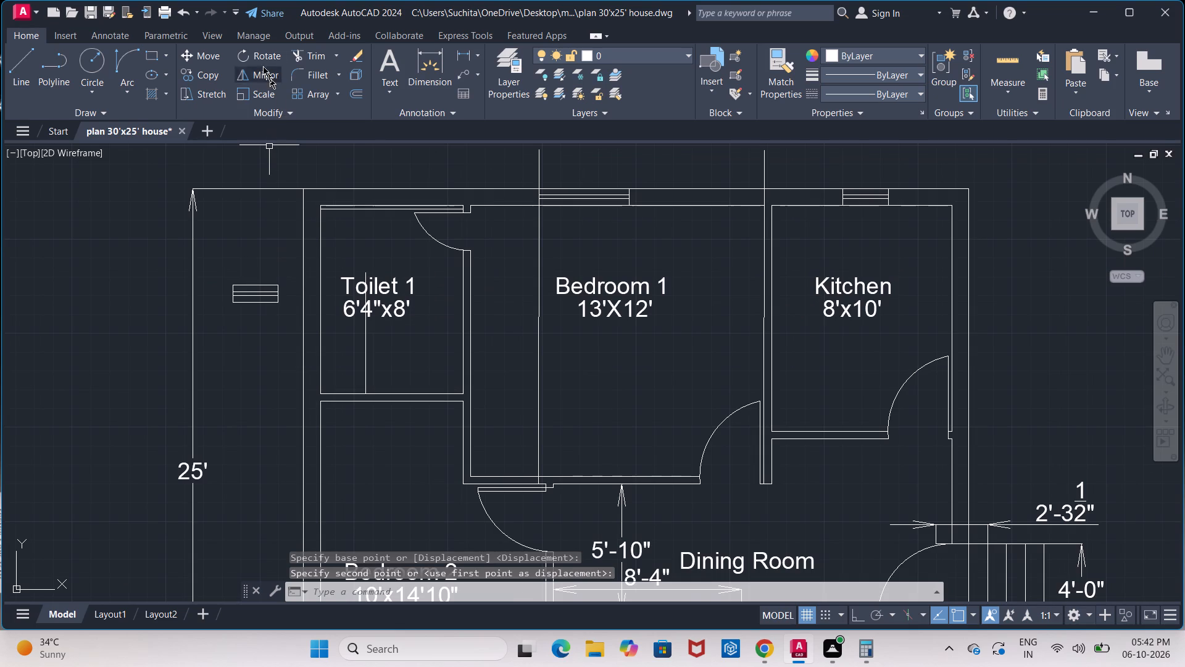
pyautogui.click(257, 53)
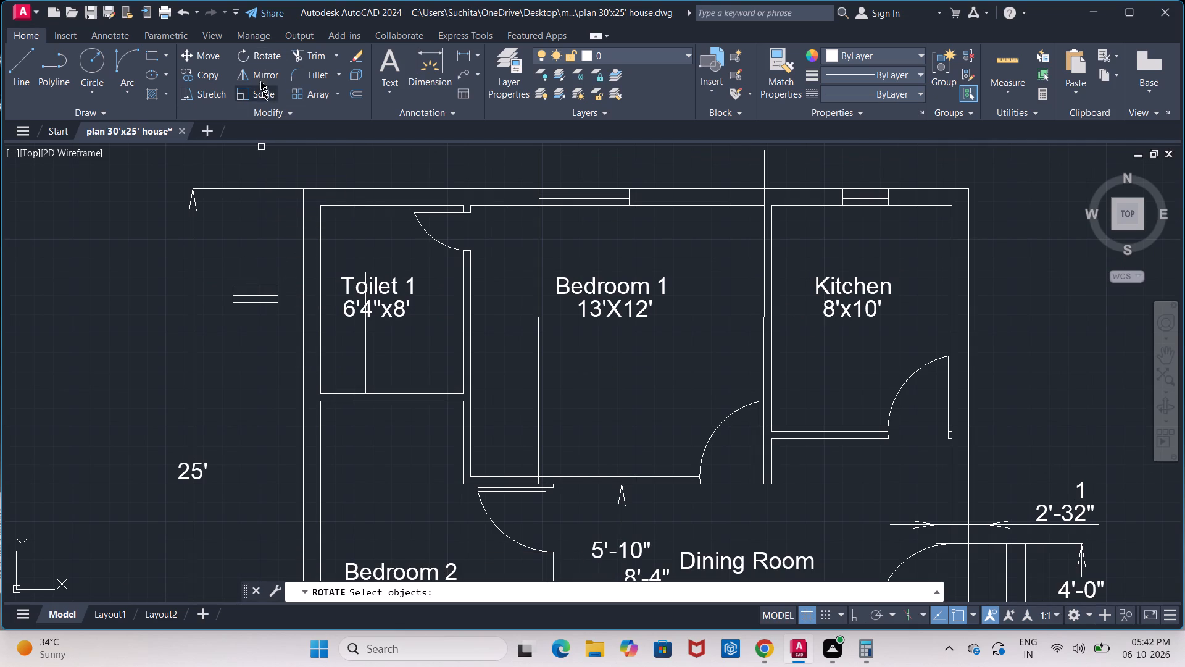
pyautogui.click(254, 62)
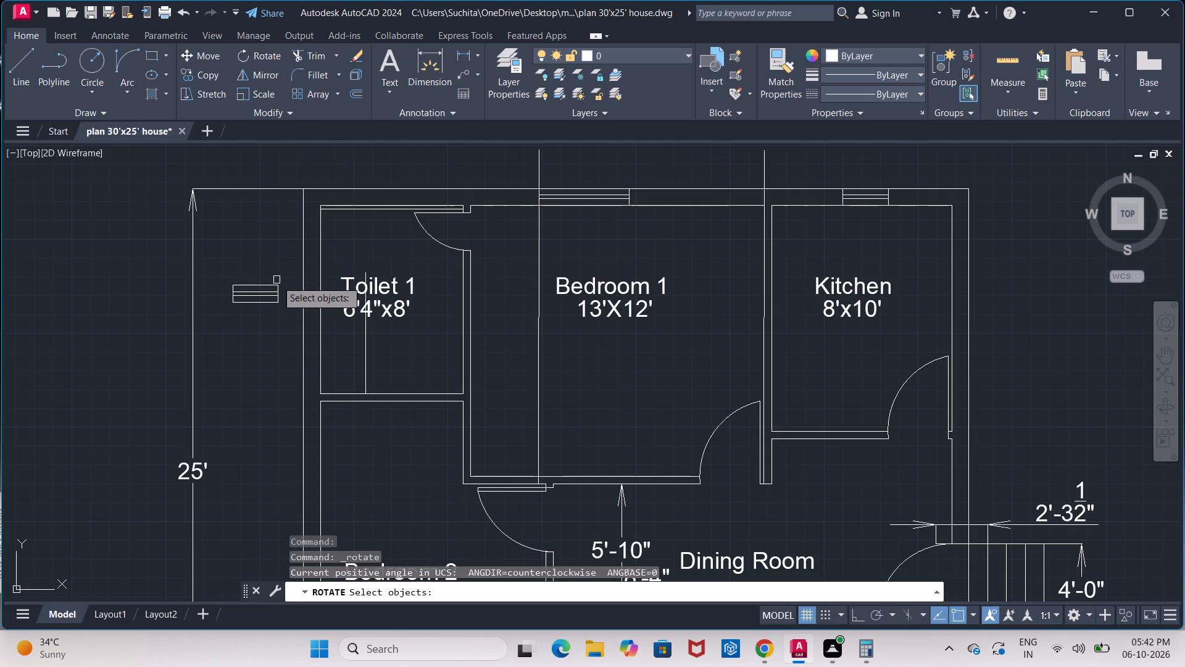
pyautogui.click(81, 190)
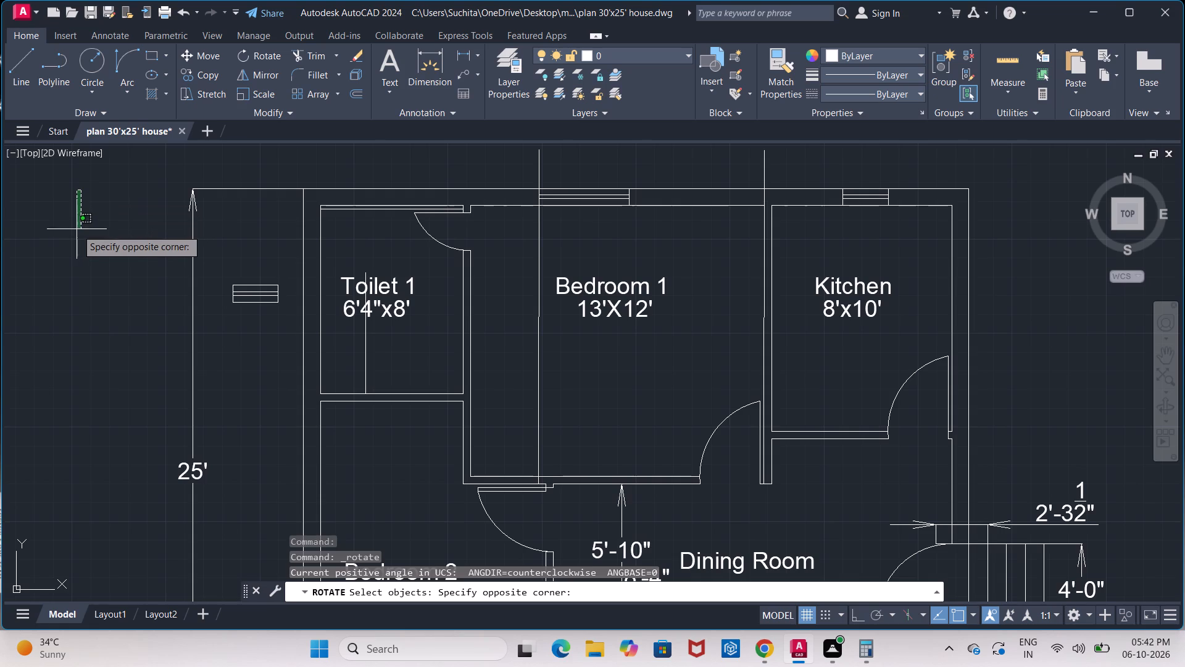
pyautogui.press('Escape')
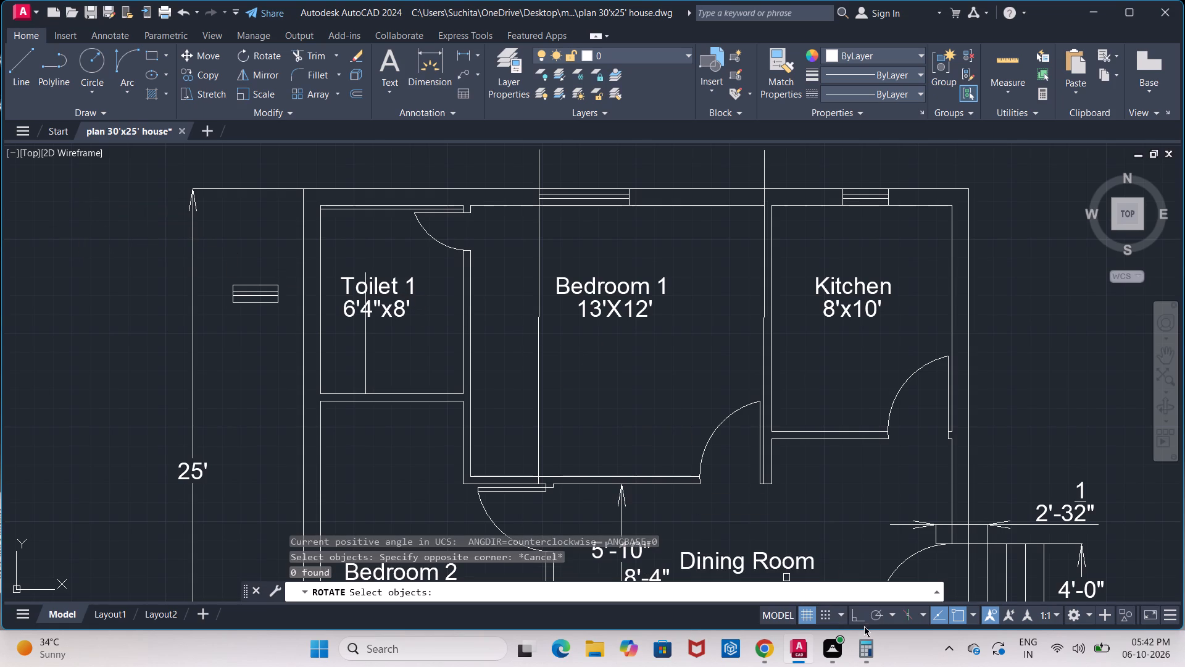
# Turn on Ortho mode.
pyautogui.click(859, 618)
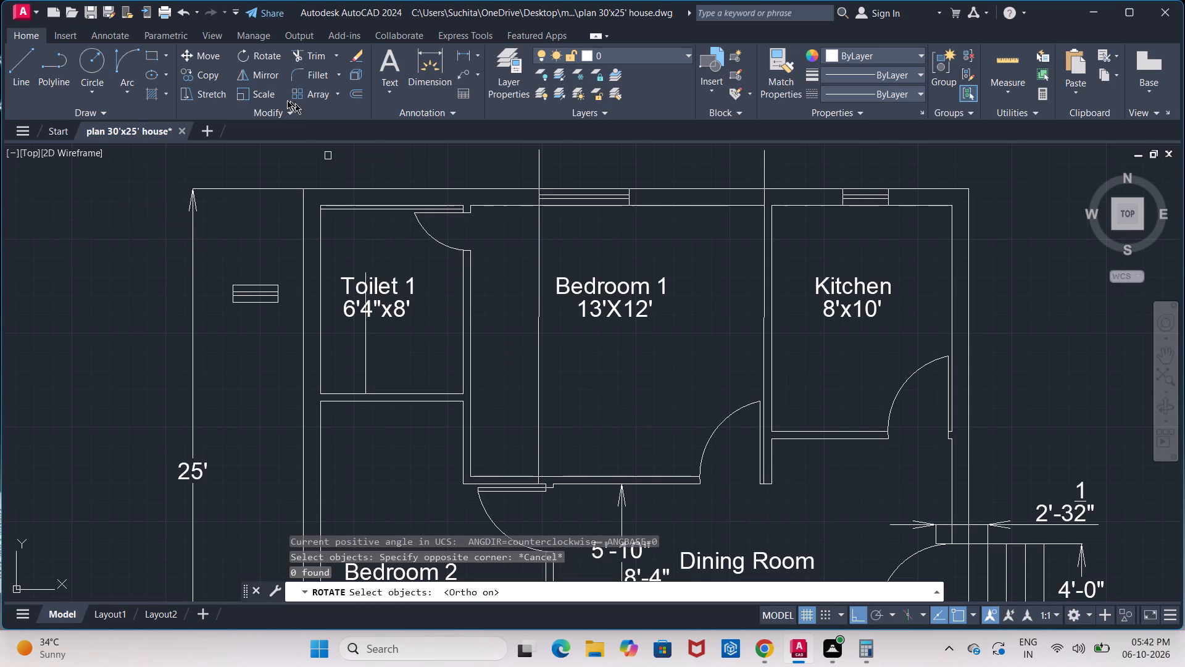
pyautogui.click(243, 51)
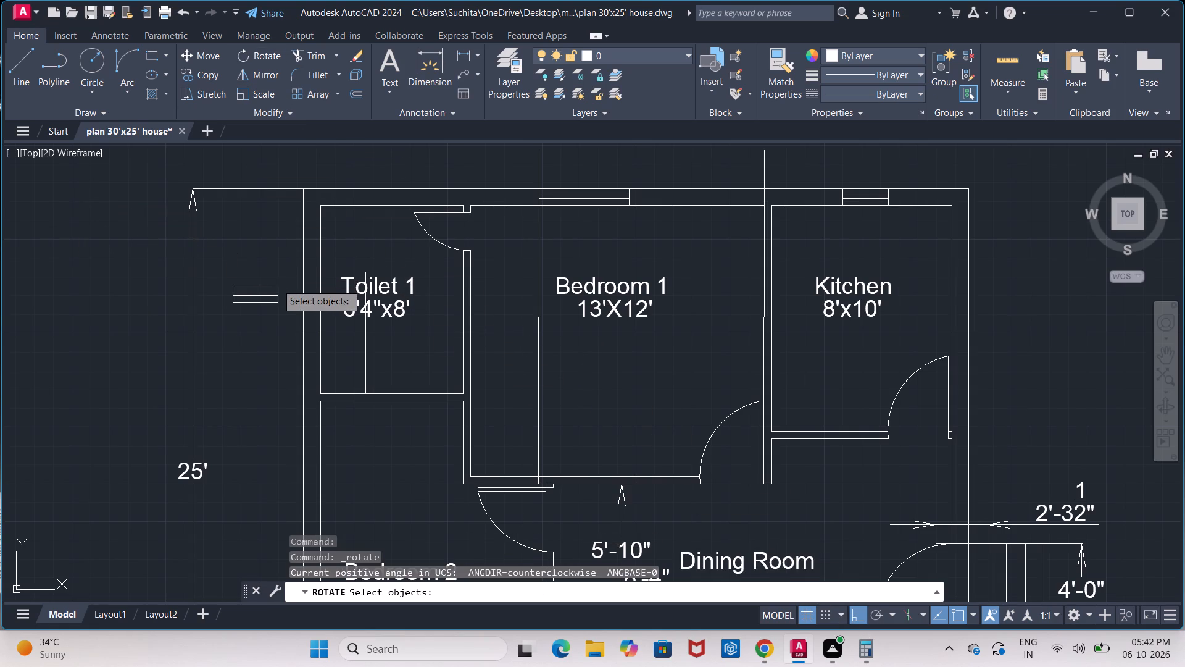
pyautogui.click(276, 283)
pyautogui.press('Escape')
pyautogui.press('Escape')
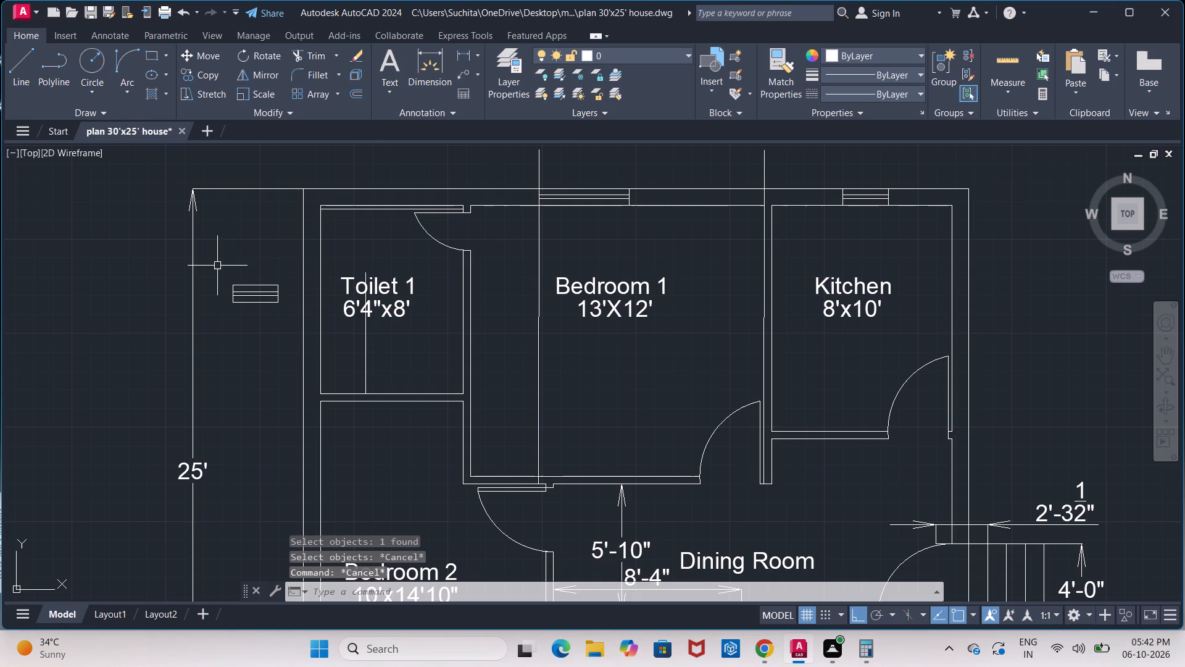
# Rotate the v symbol west of Toilet 1 by 90° clockwise about its upper-right corner so it stands vertical.
pyautogui.moveTo(217, 265); pyautogui.dragTo(224, 271)
pyautogui.click(293, 323)
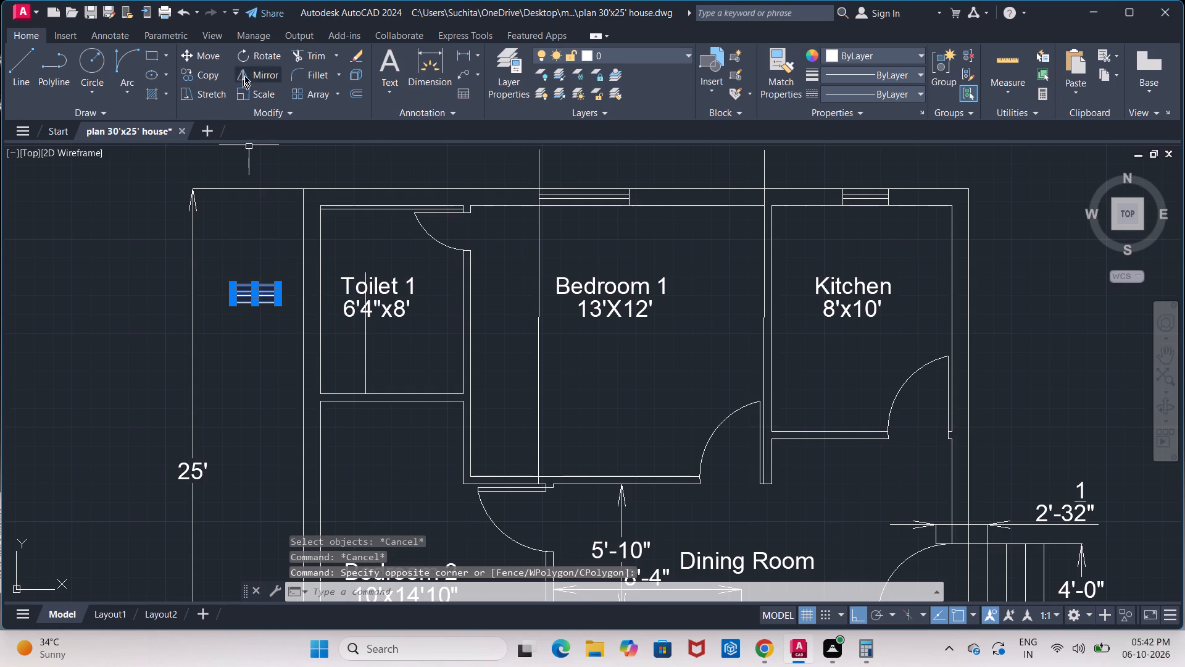
pyautogui.click(239, 52)
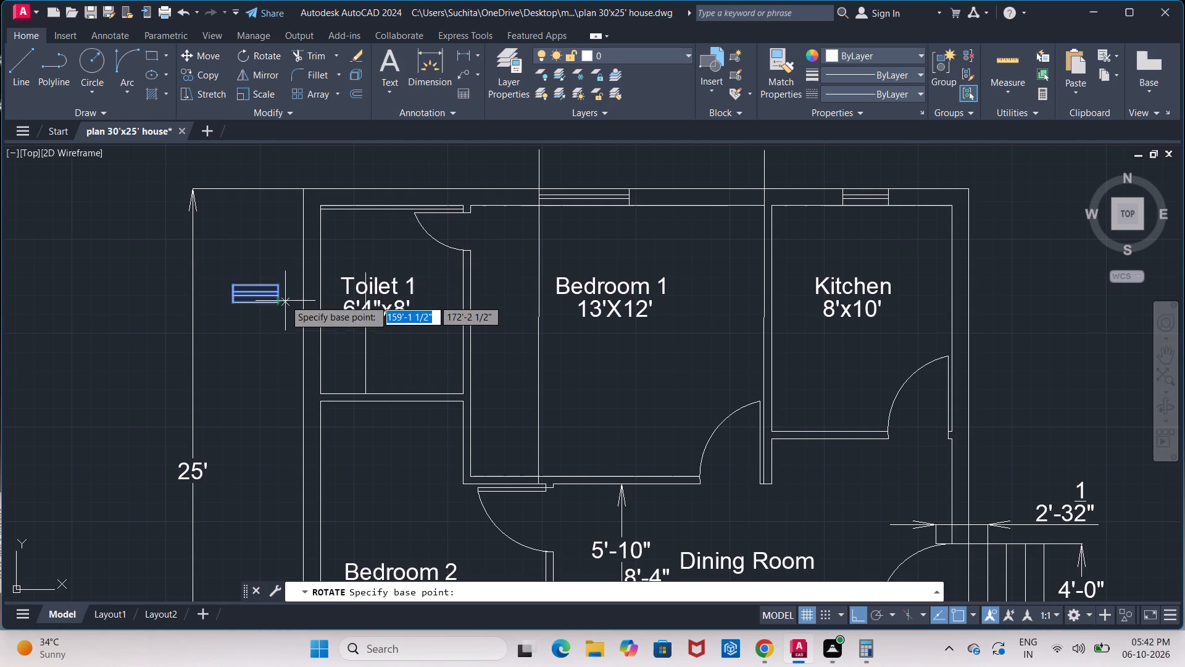
pyautogui.click(278, 286)
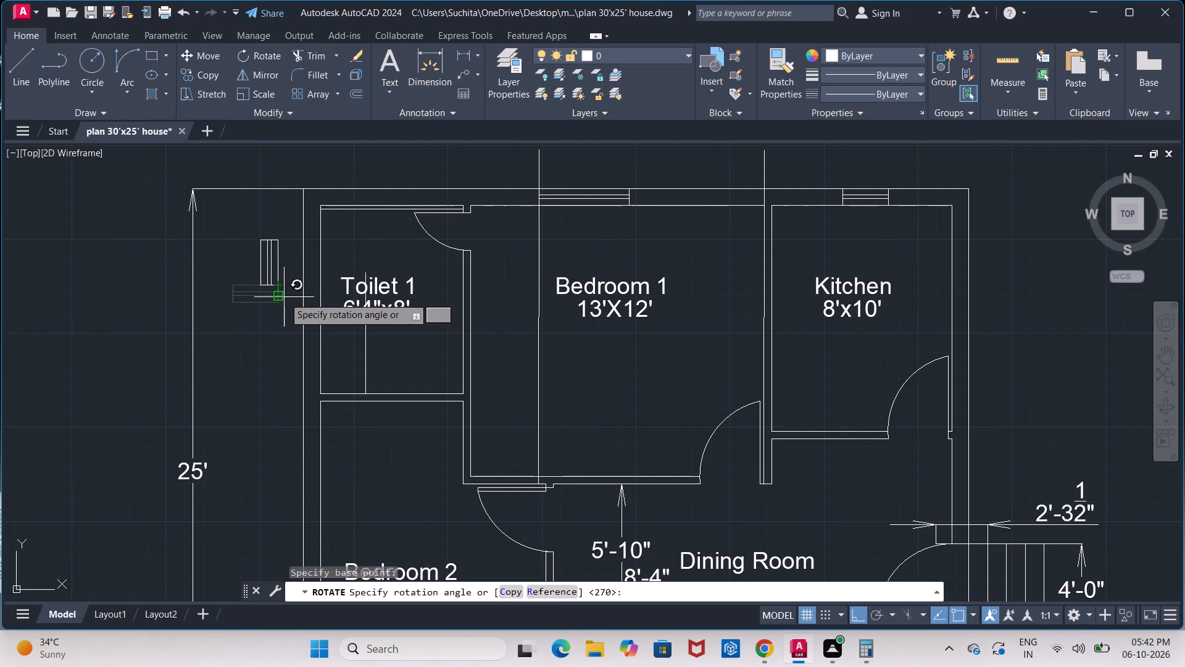
pyautogui.click(284, 297)
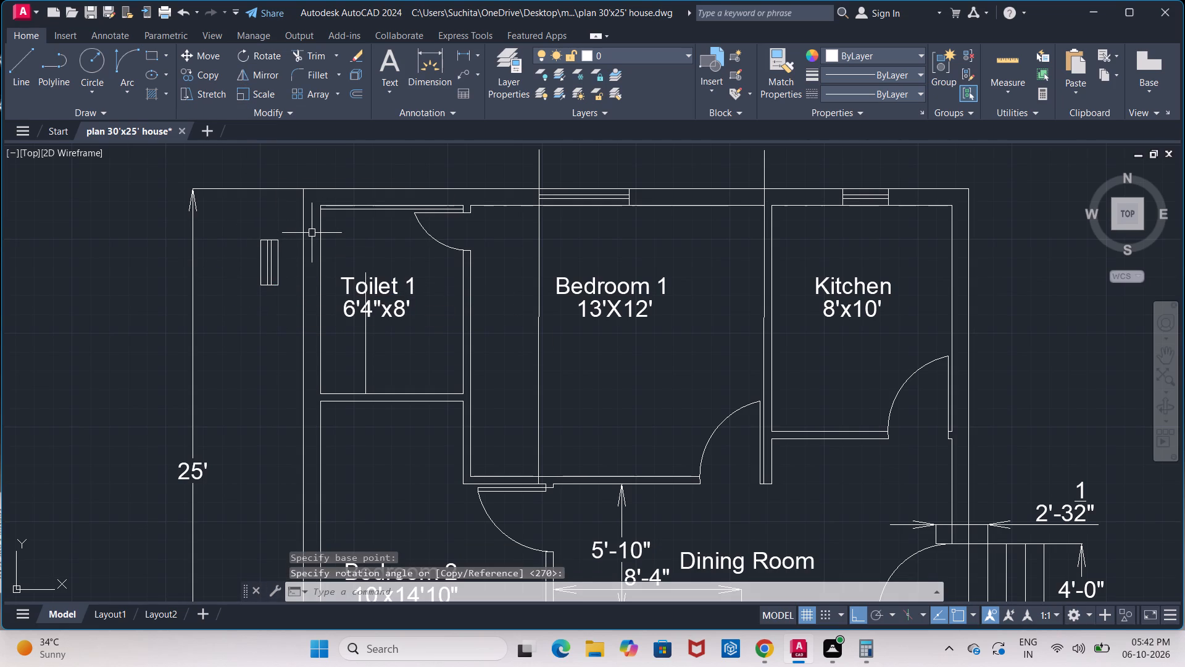
pyautogui.press('Escape')
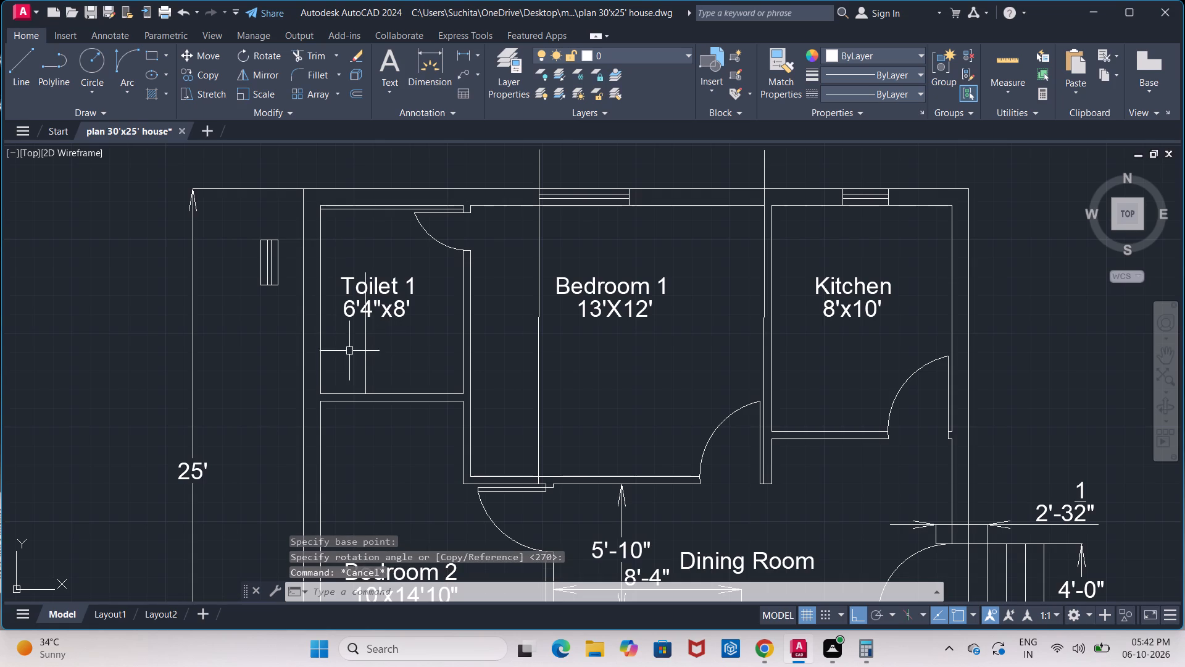
# Delete the leftover vertical guide line inside Toilet 1.
pyautogui.click(368, 351)
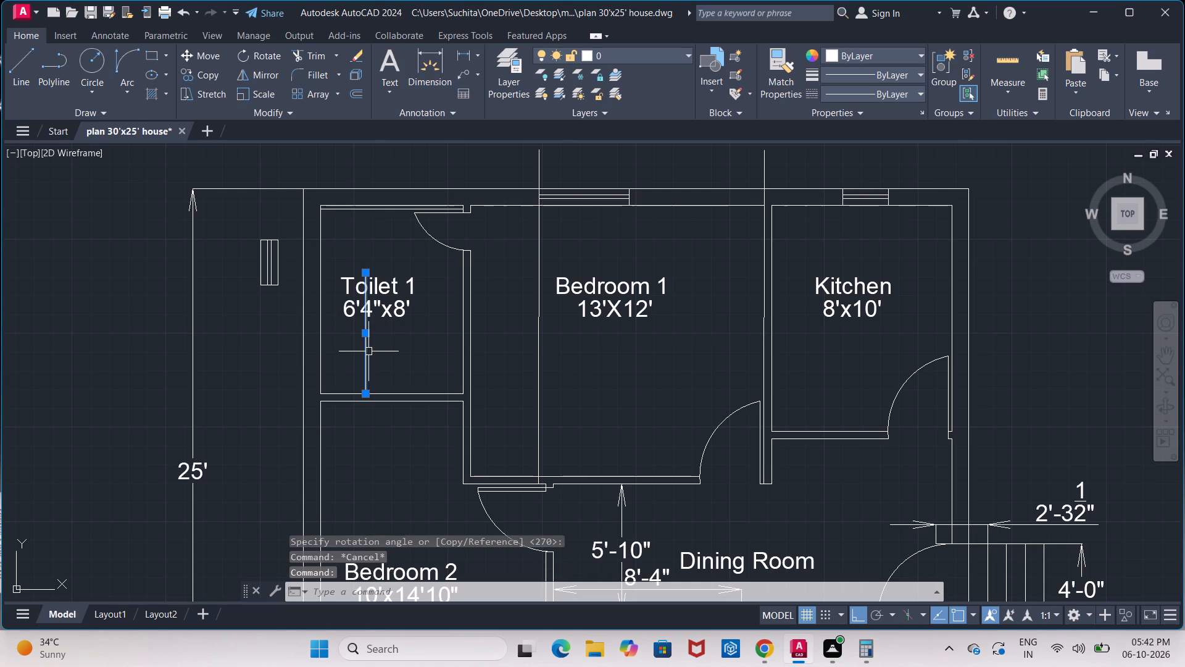
pyautogui.press('Delete')
# Stretch the west end of Toilet 1's bottom wall line horizontally westward, past the outer west wall line.
pyautogui.scroll(1, 368, 371)
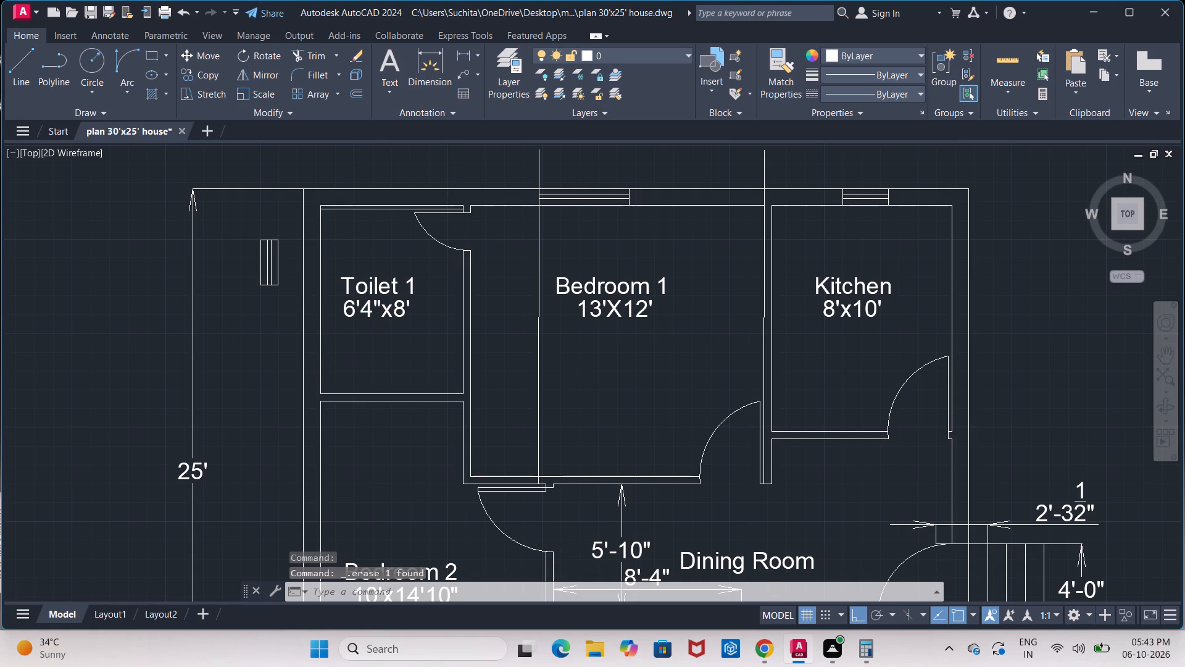
pyautogui.click(343, 406)
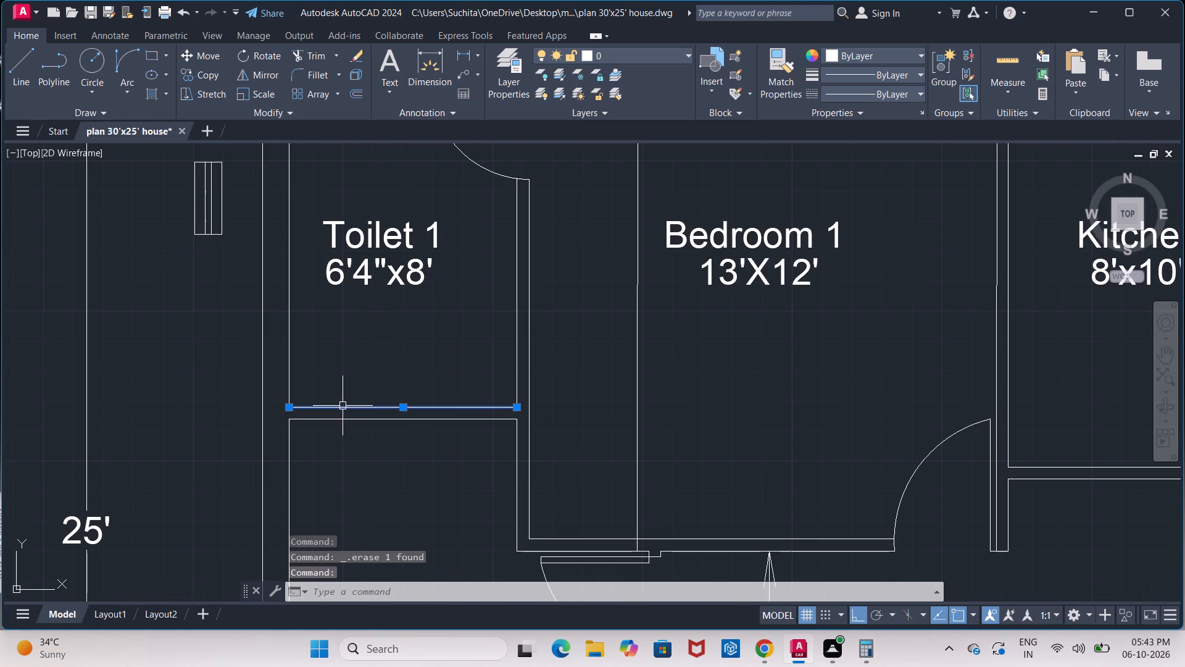
pyautogui.click(289, 409)
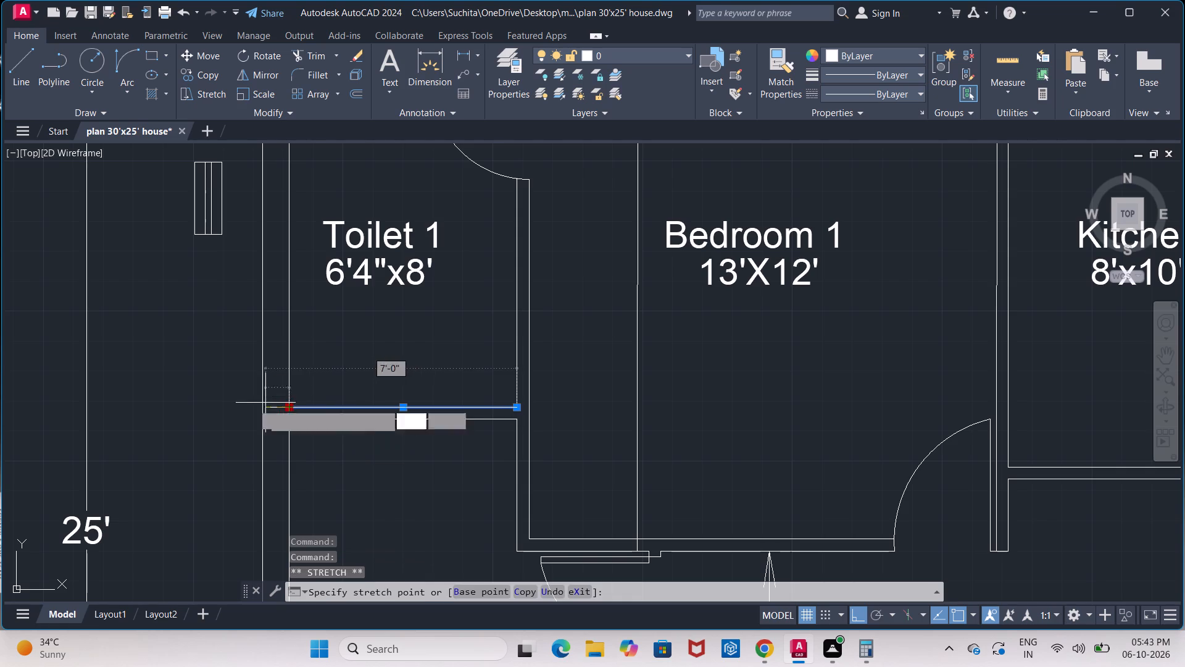
pyautogui.click(182, 406)
pyautogui.press('Escape')
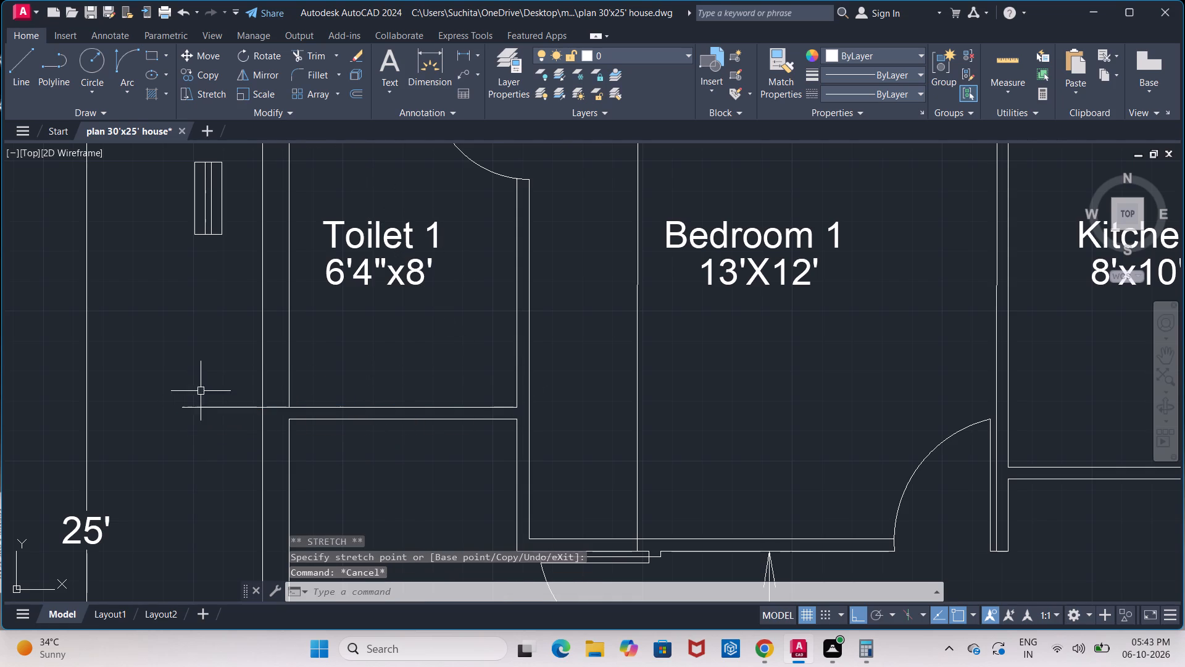
# Offset the extended bottom wall line of Toilet 1 by 3' upward into the room as a guide line.
pyautogui.press('o')
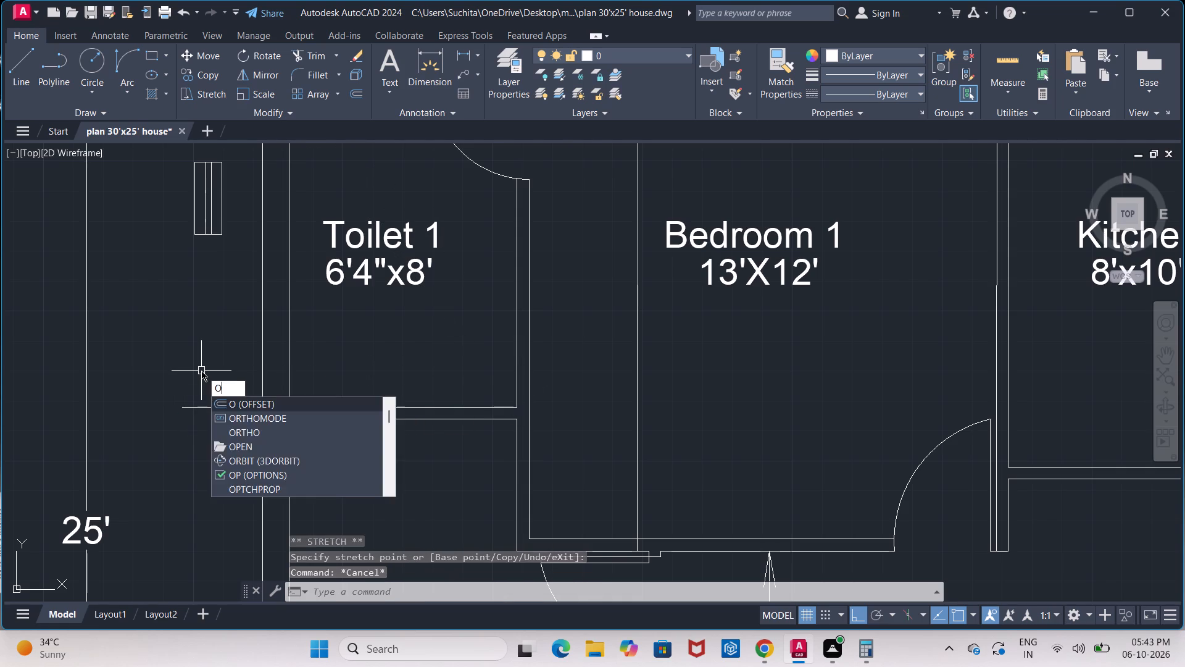
pyautogui.press('Return')
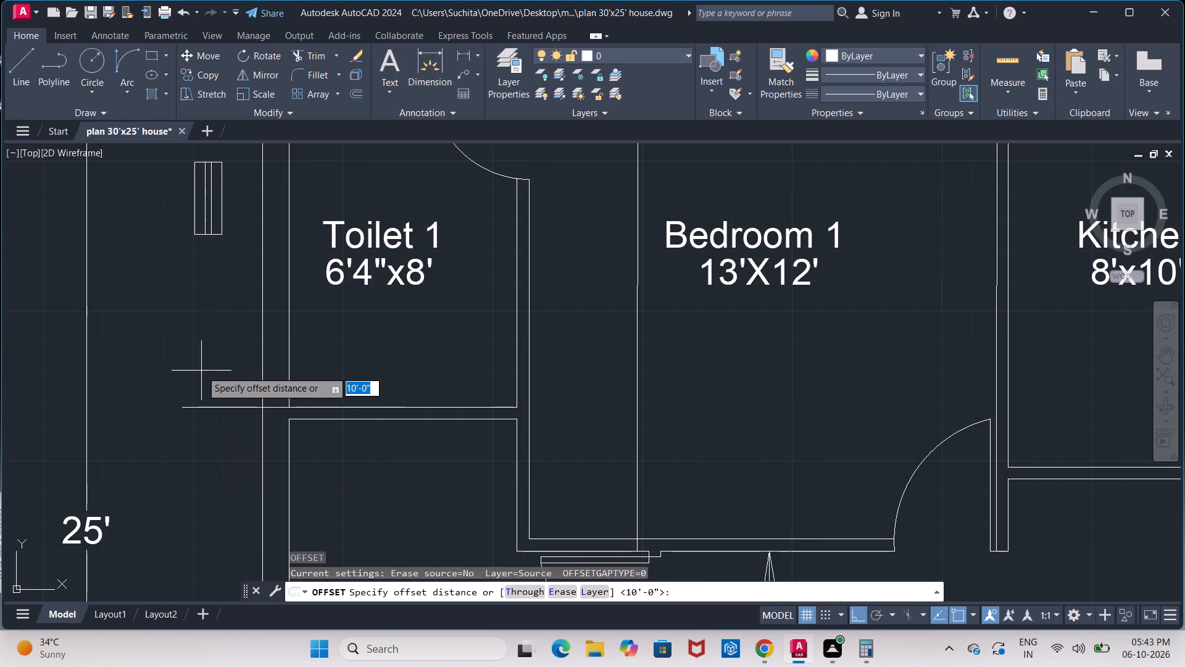
pyautogui.press('3')
pyautogui.press('Return')
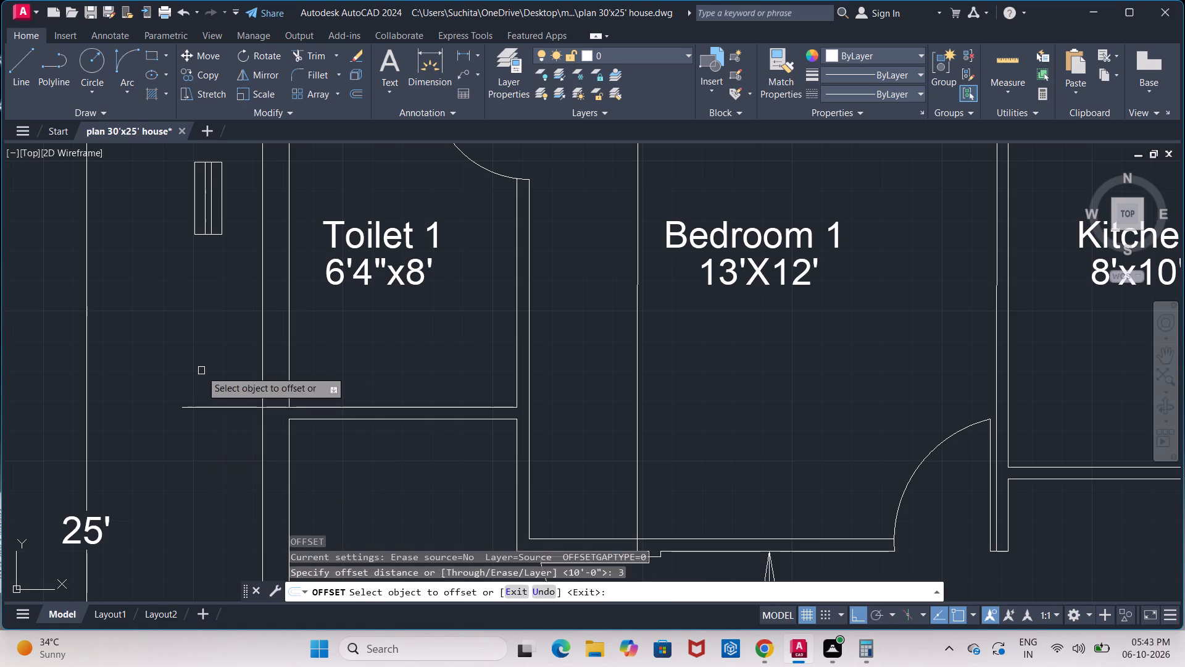
pyautogui.click(213, 409)
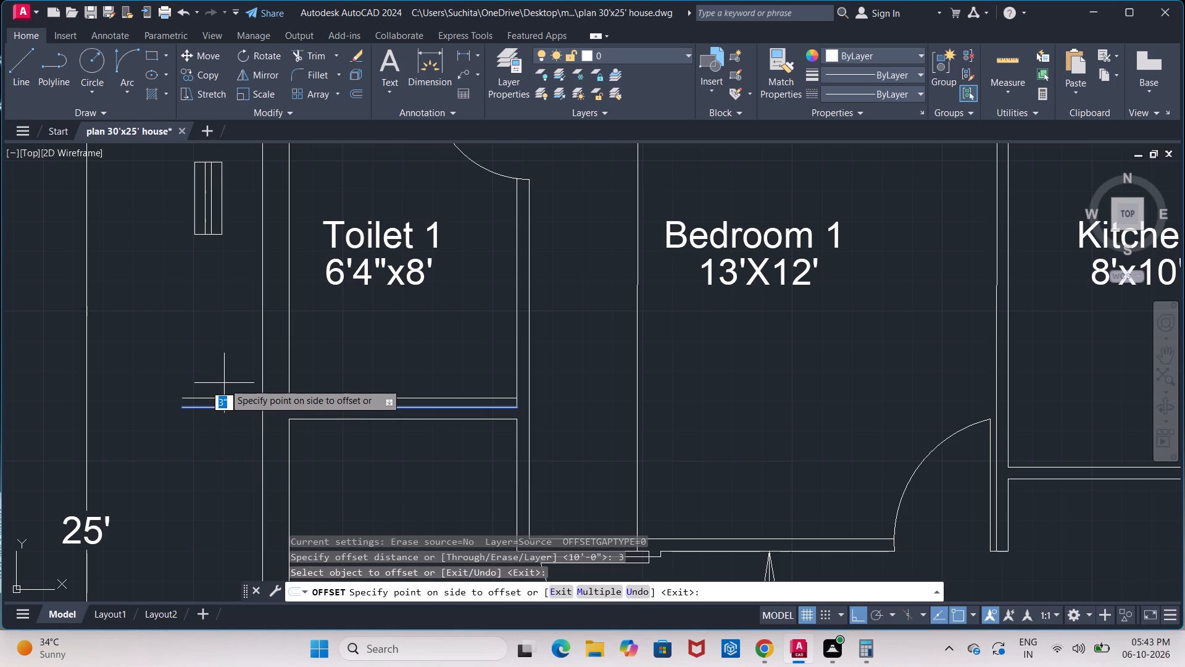
pyautogui.press('BackSpace')
pyautogui.press('3')
pyautogui.press("'")
pyautogui.press('Return')
pyautogui.press('Escape')
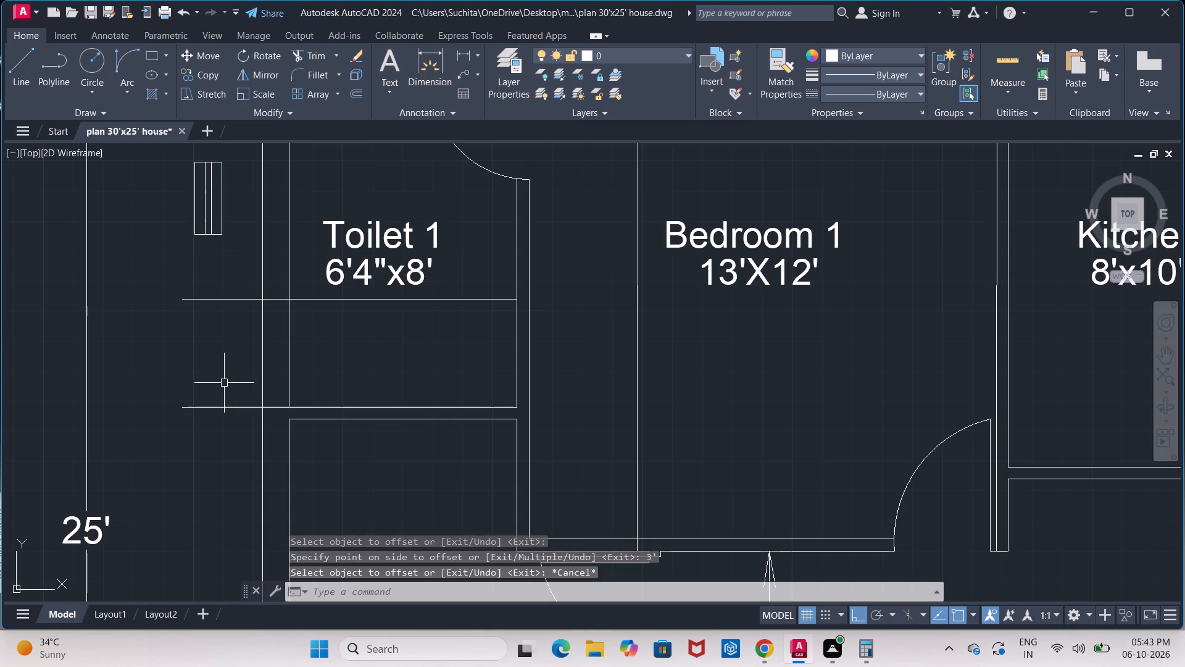
# Copy the vertical v symbol from west of Toilet 1 horizontally to a spot beside the v symbol in the window legend.
pyautogui.moveTo(217, 268); pyautogui.dragTo(214, 332, button='middle')
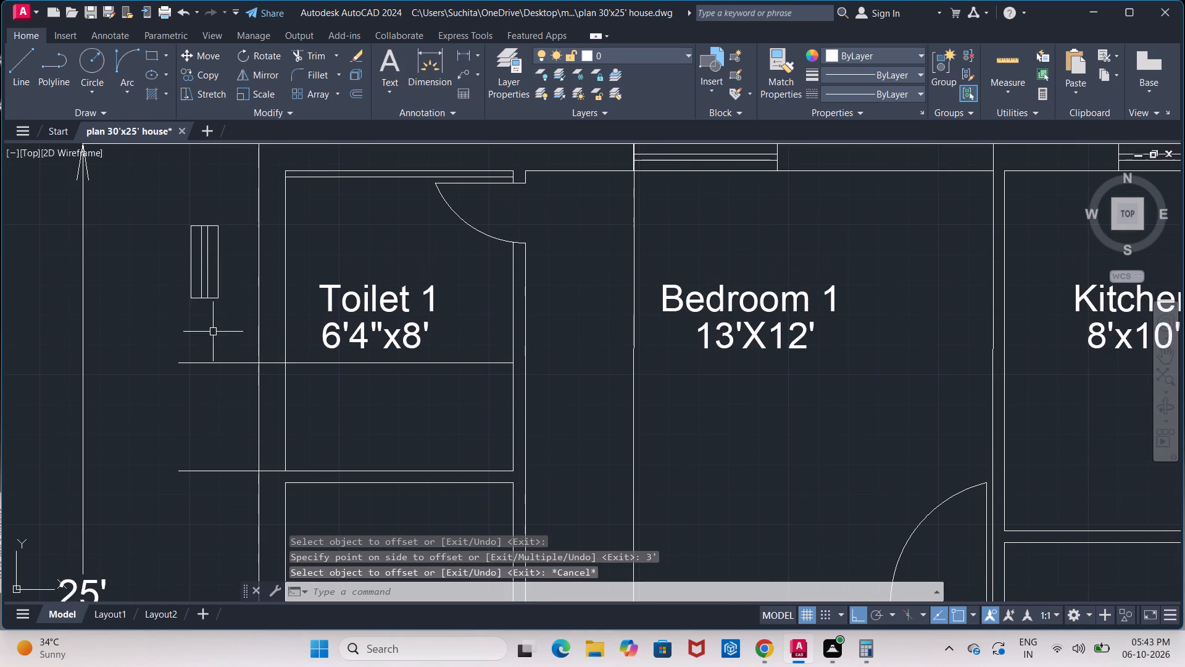
pyautogui.click(166, 203)
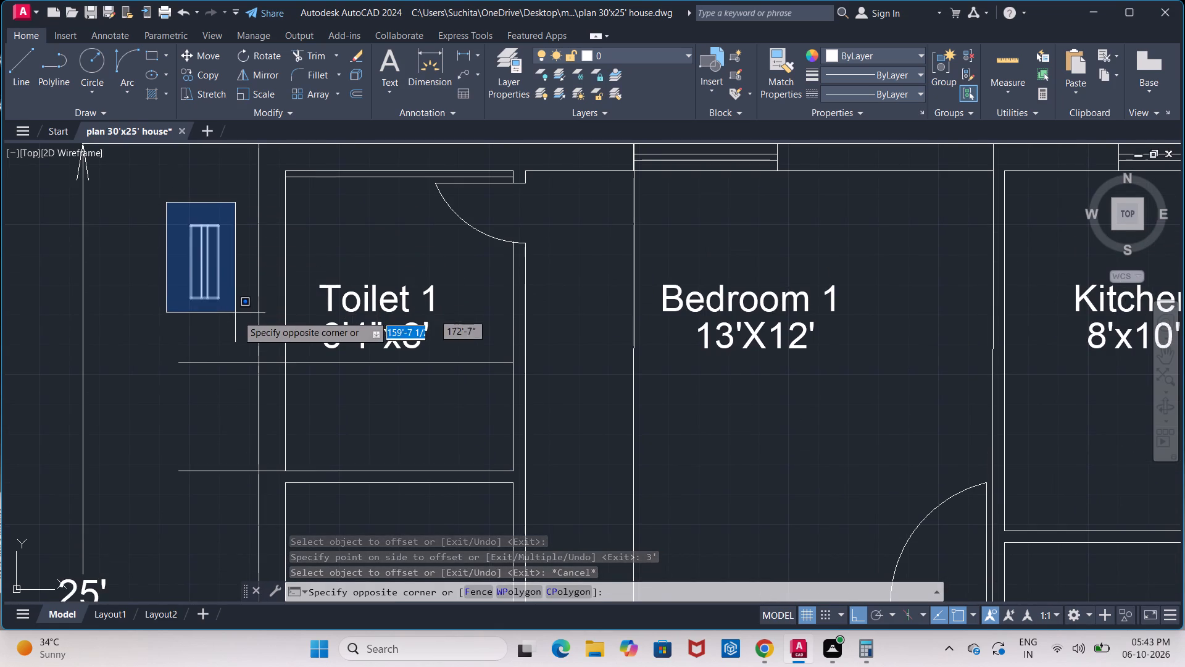
pyautogui.click(237, 315)
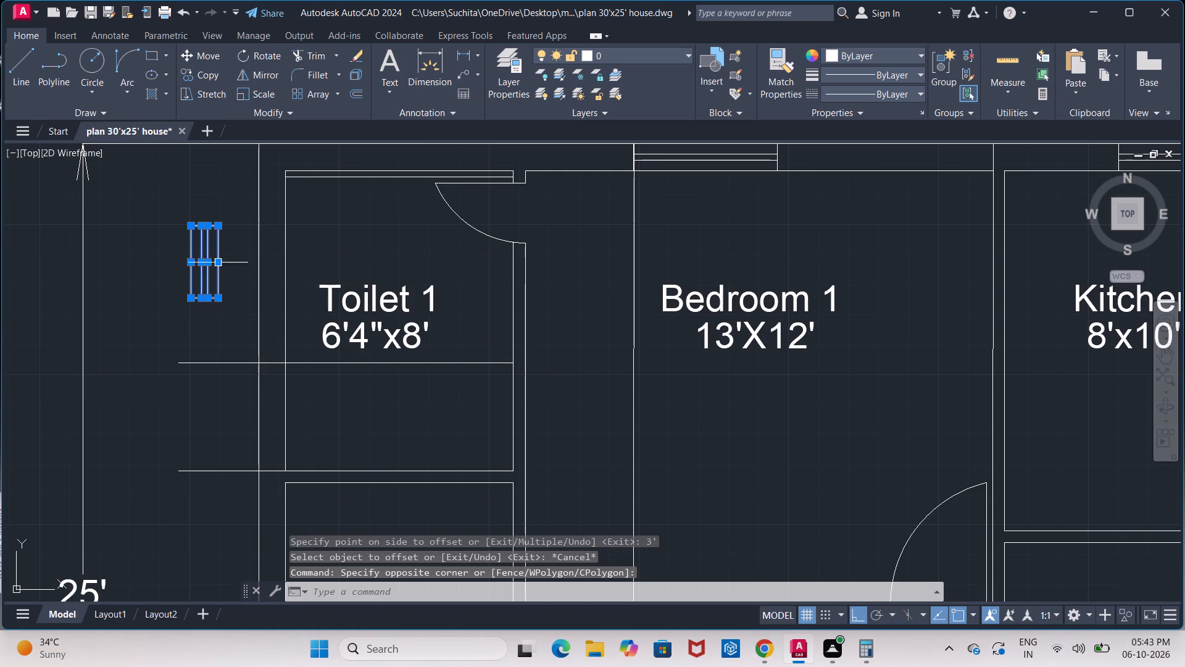
pyautogui.click(197, 77)
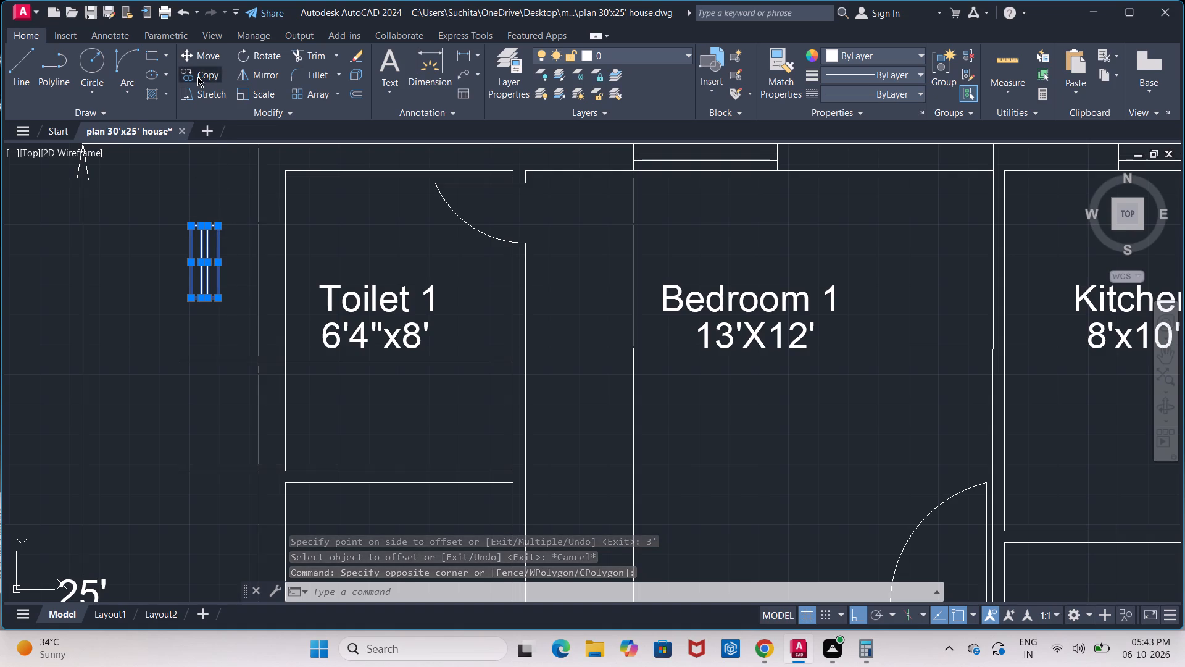
pyautogui.click(214, 230)
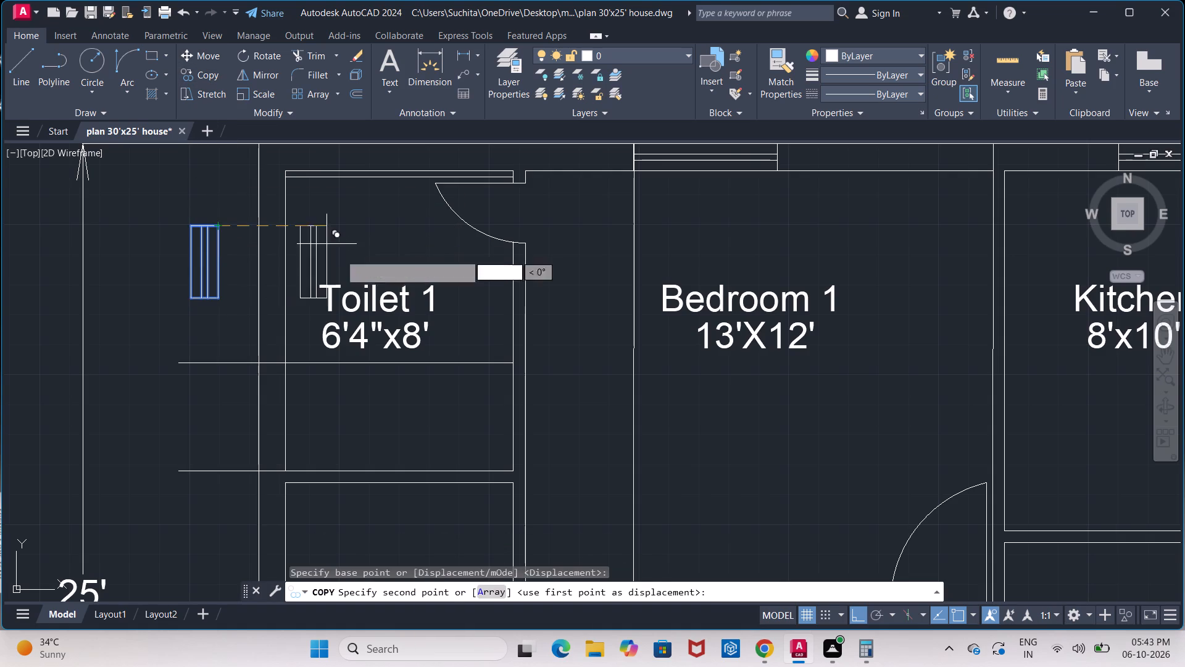
pyautogui.moveTo(362, 264); pyautogui.dragTo(128, 224, button='middle')
pyautogui.scroll(-1, 264, 252)
pyautogui.scroll(-2, 549, 288)
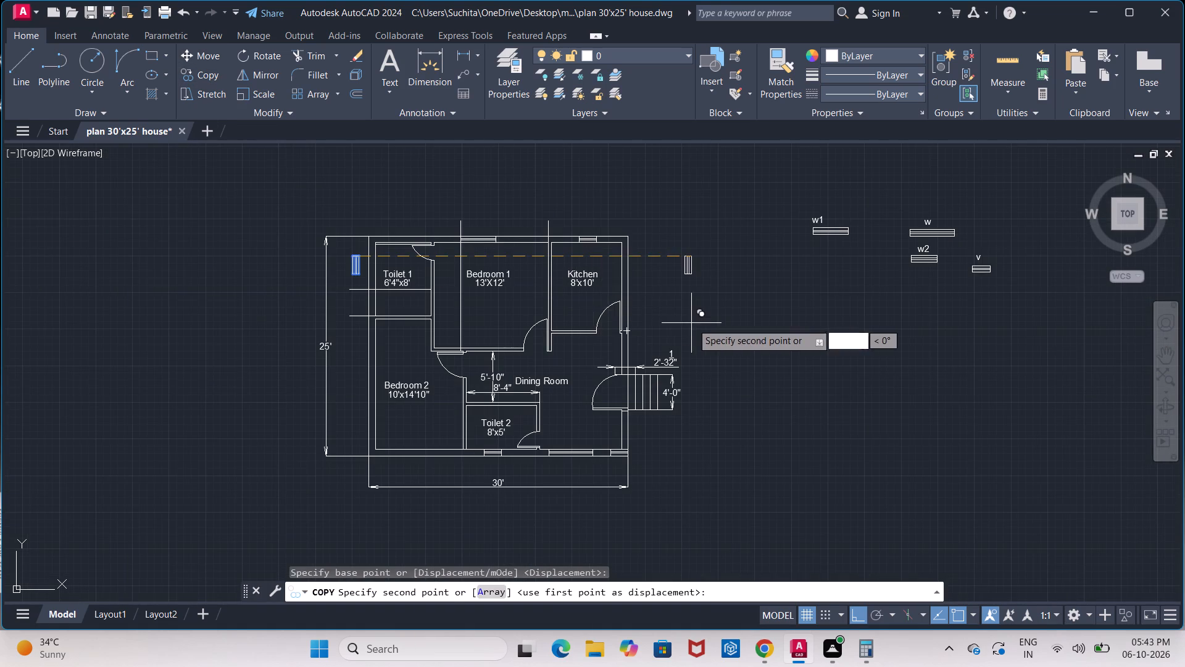
pyautogui.moveTo(692, 322); pyautogui.dragTo(431, 349, button='middle')
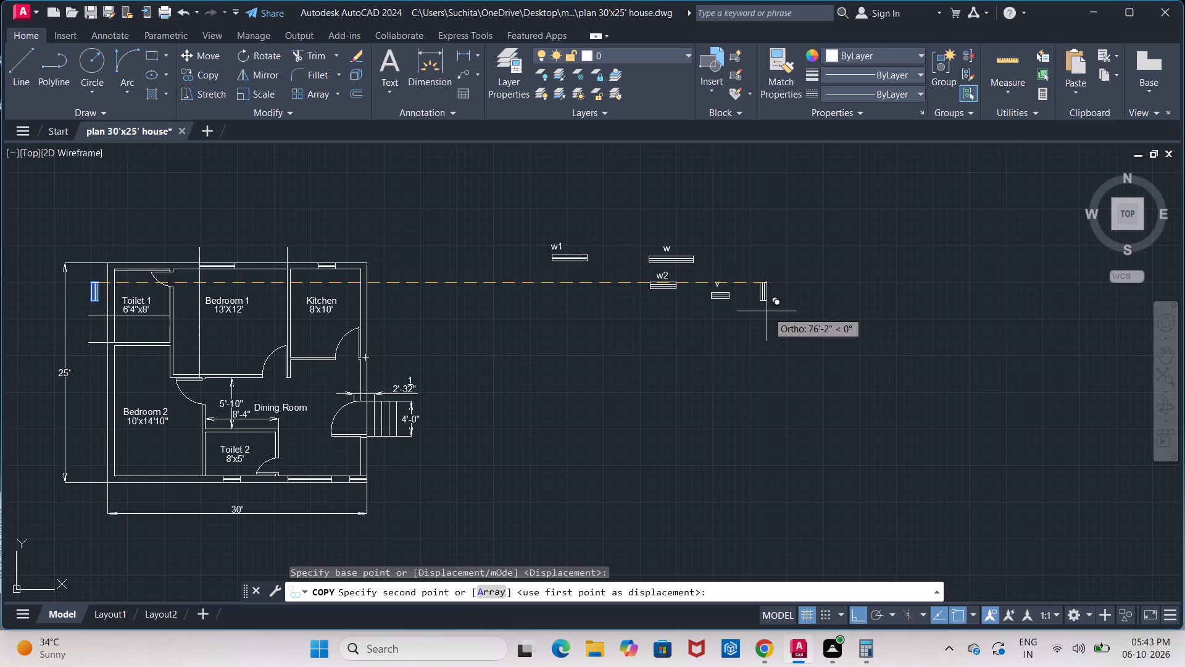
pyautogui.scroll(2, 751, 311)
pyautogui.click(760, 337)
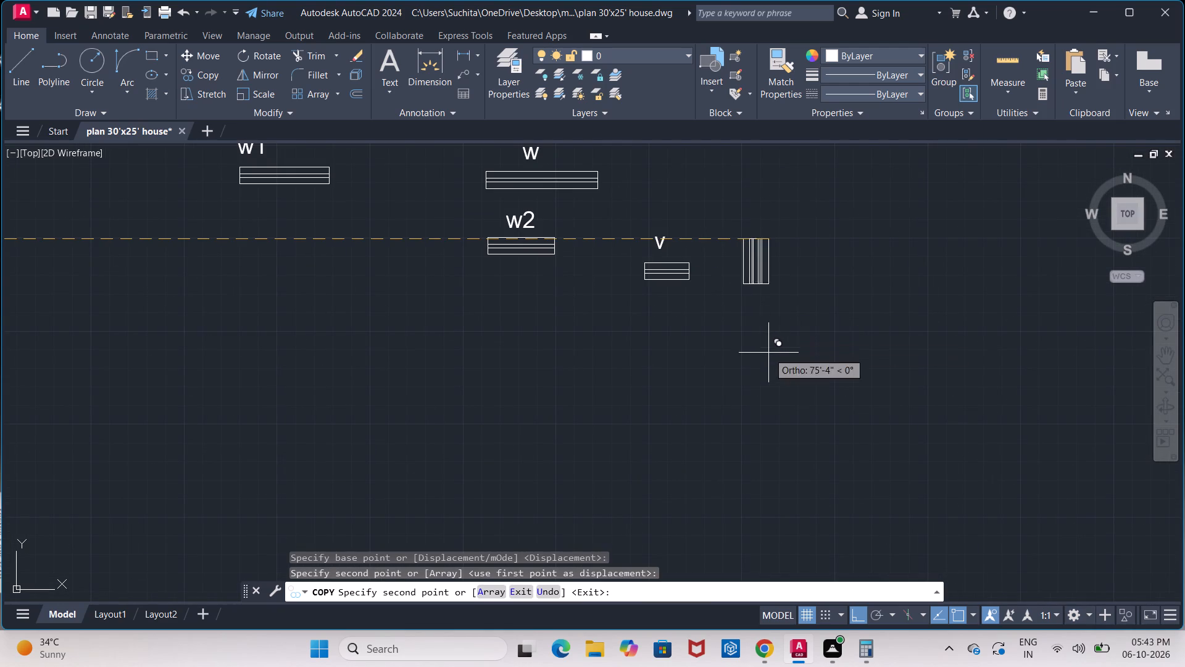
pyautogui.moveTo(632, 400); pyautogui.dragTo(917, 422, button='middle')
pyautogui.scroll(-1, 312, 393)
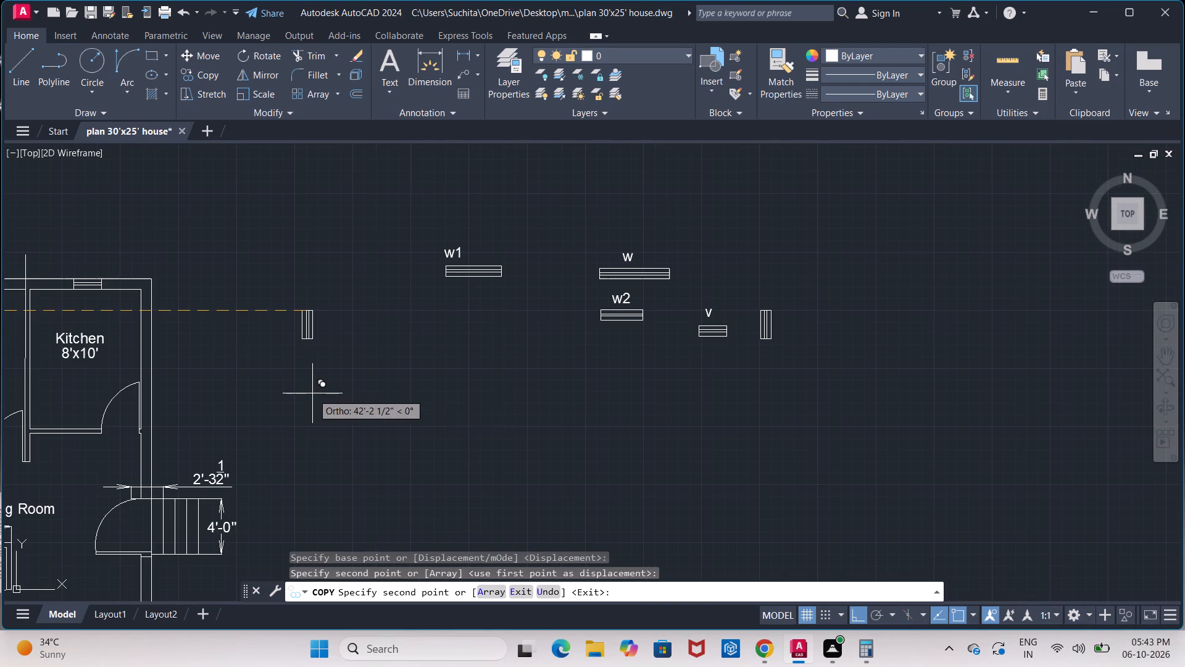
pyautogui.middleClick(312, 393)
pyautogui.press('Escape')
# With Ortho off, move the vertical v symbol by its lower-right corner to where the 3' guide line meets Toilet 1's inner west wall line.
pyautogui.scroll(-1, 340, 397)
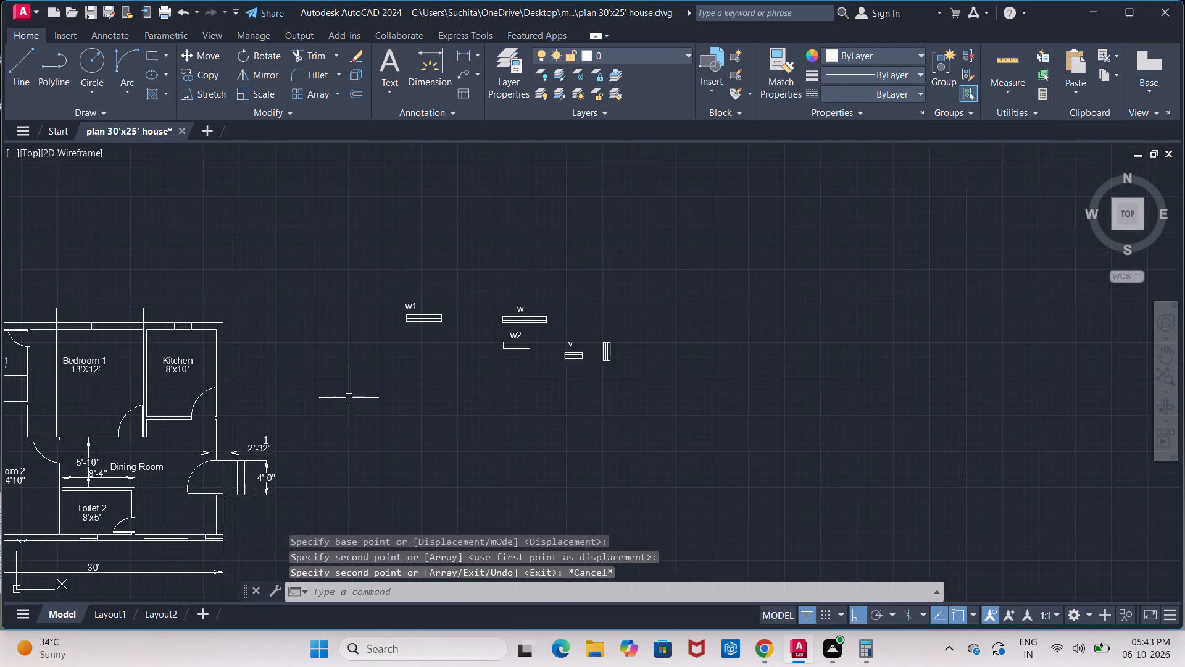
pyautogui.moveTo(355, 399); pyautogui.dragTo(674, 385, button='middle')
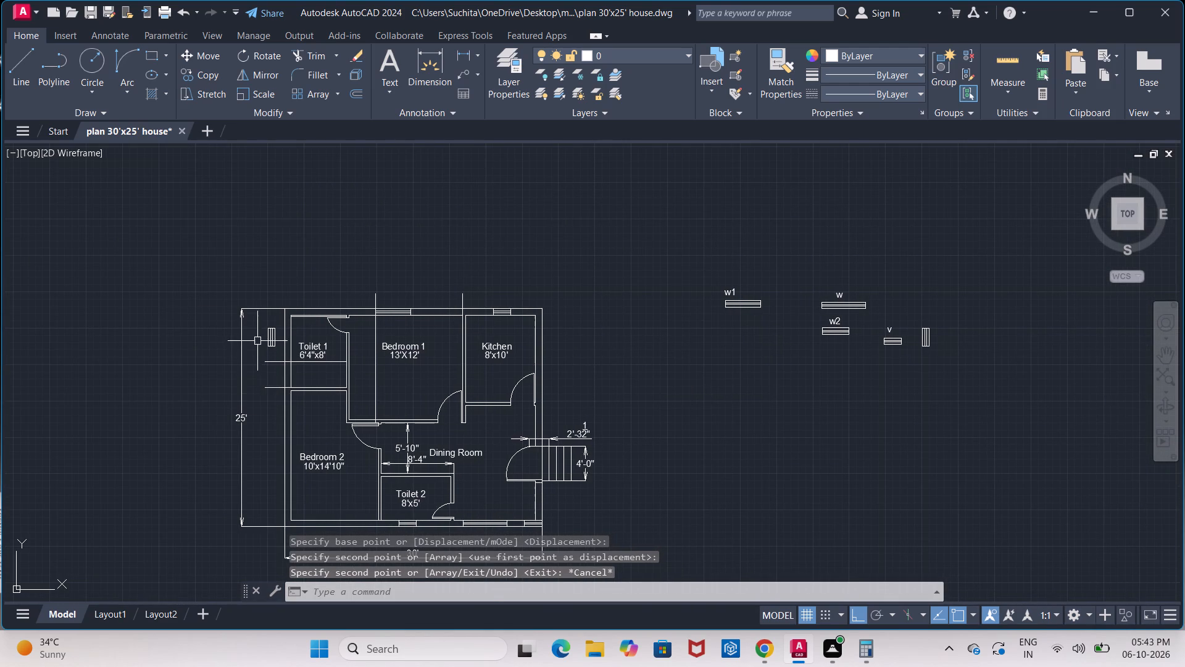
pyautogui.scroll(4, 262, 337)
pyautogui.click(230, 244)
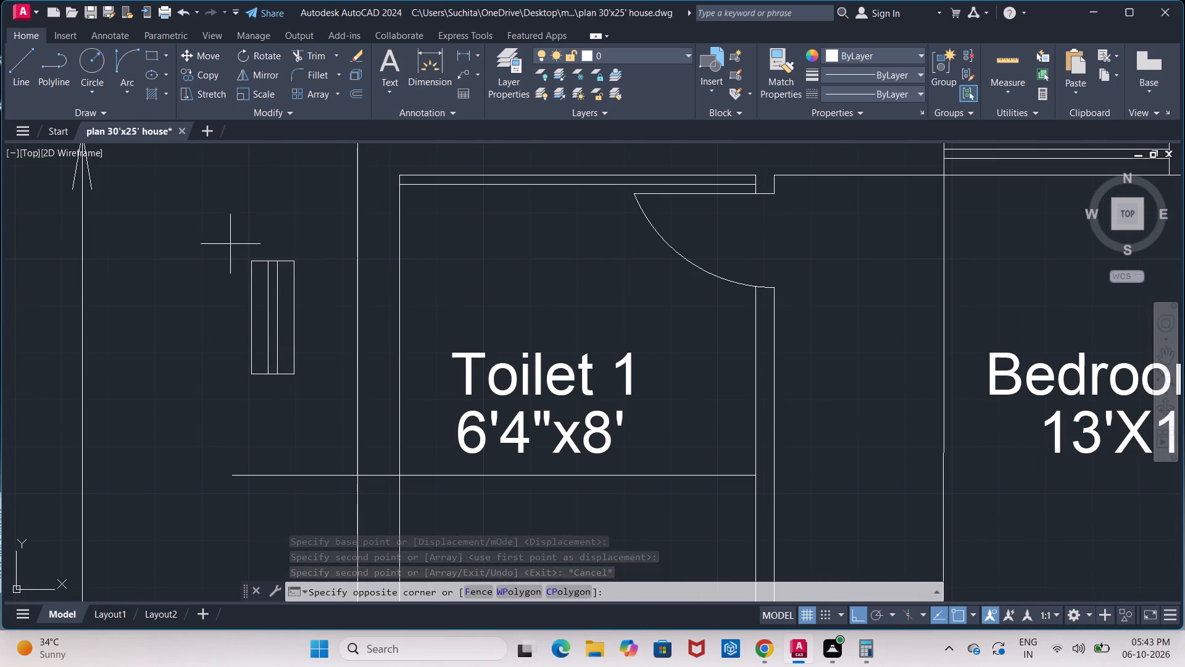
pyautogui.click(309, 385)
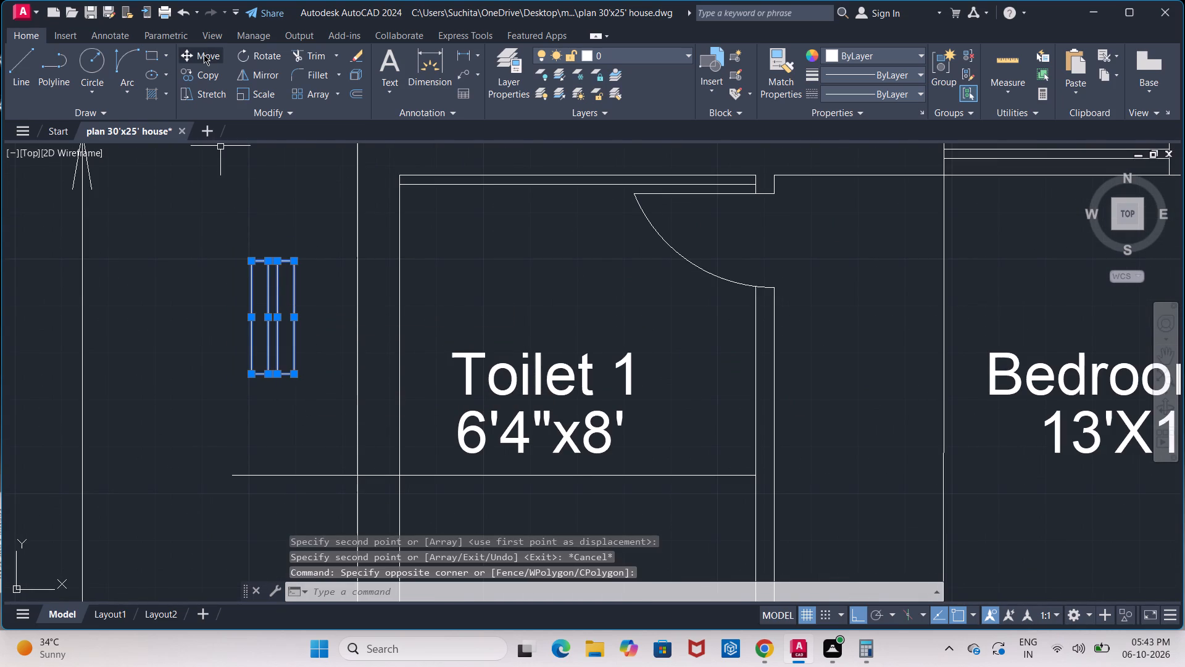
pyautogui.click(204, 54)
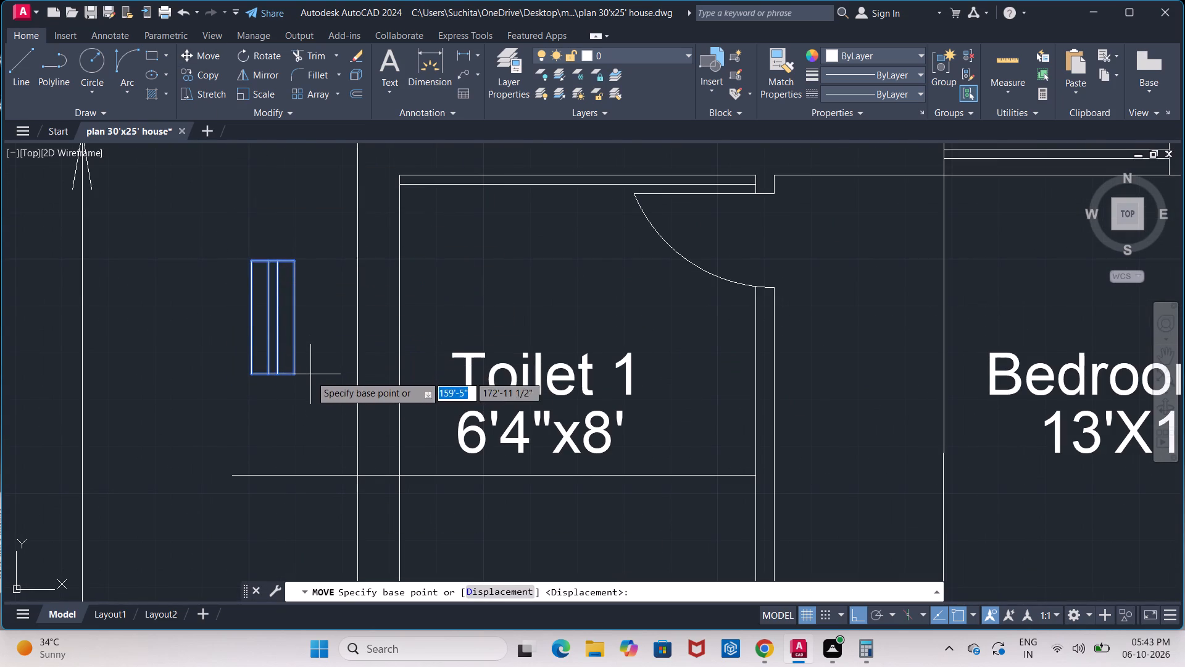
pyautogui.click(292, 371)
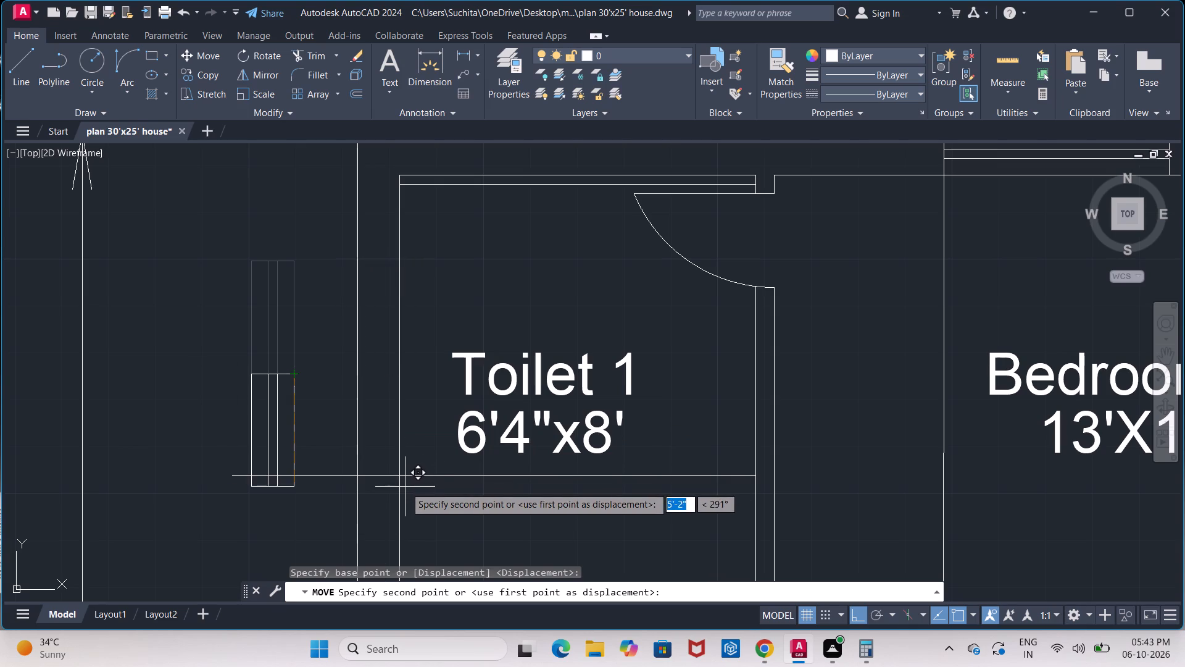
pyautogui.click(862, 613)
pyautogui.scroll(2, 427, 456)
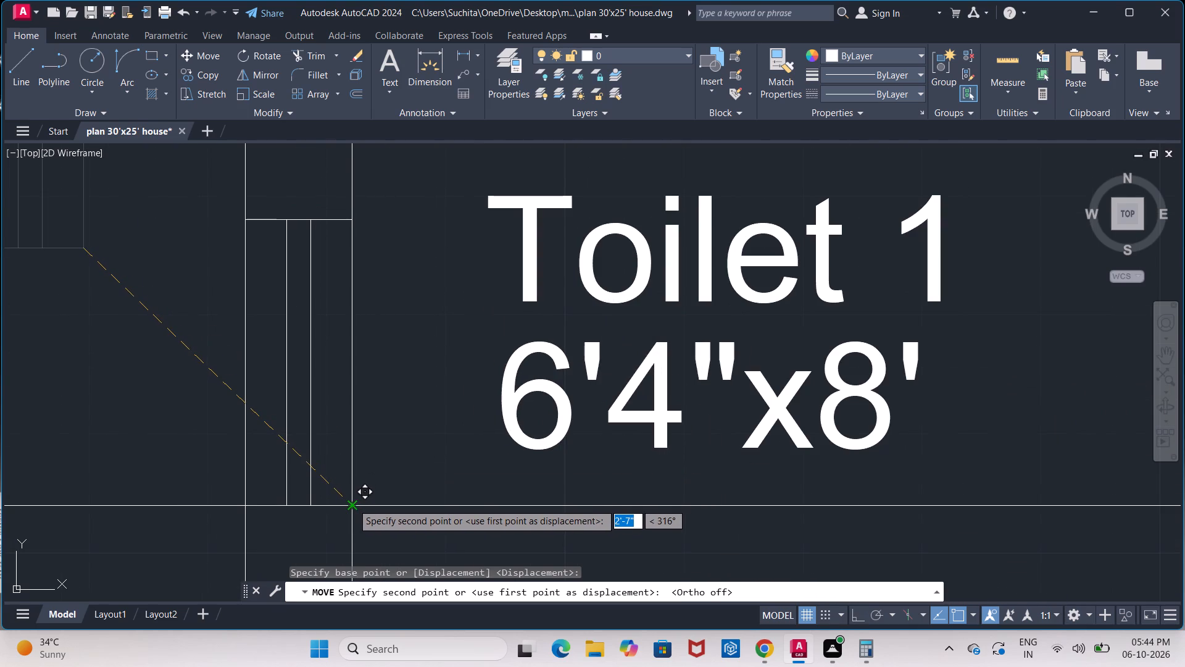
pyautogui.click(352, 503)
# Copy the window symbol from Bedroom 1's north wall to the open space outside the west wall of Bedroom 2.
pyautogui.scroll(-3, 392, 413)
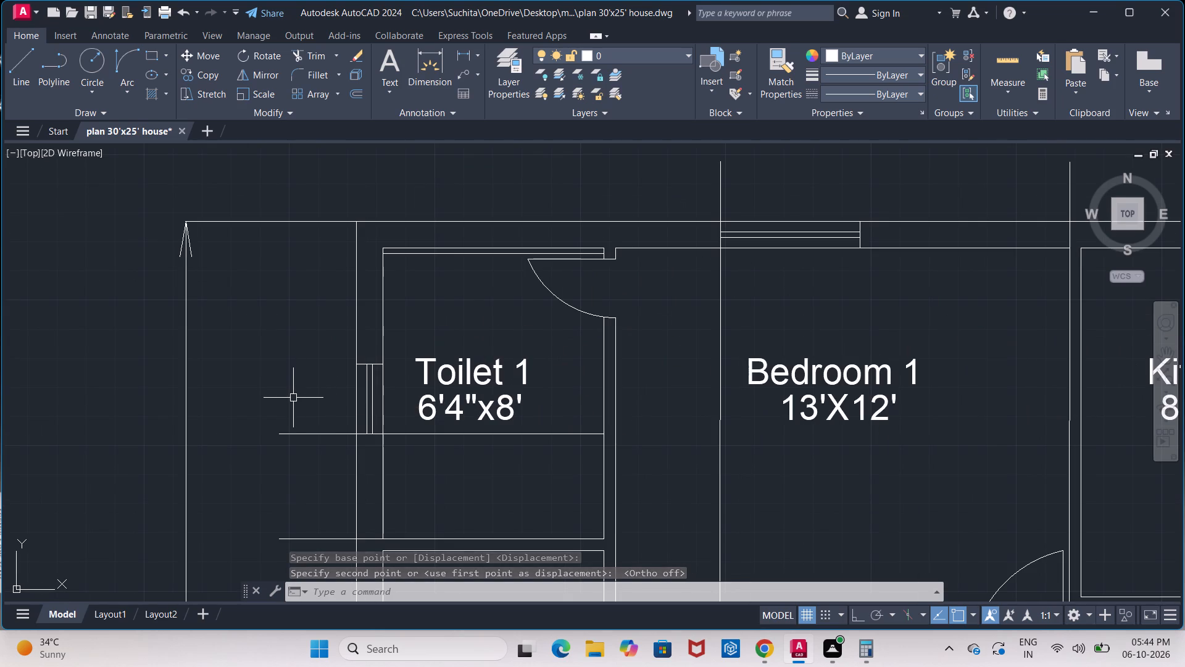
pyautogui.moveTo(276, 374); pyautogui.dragTo(245, 204, button='middle')
pyautogui.scroll(-1, 260, 196)
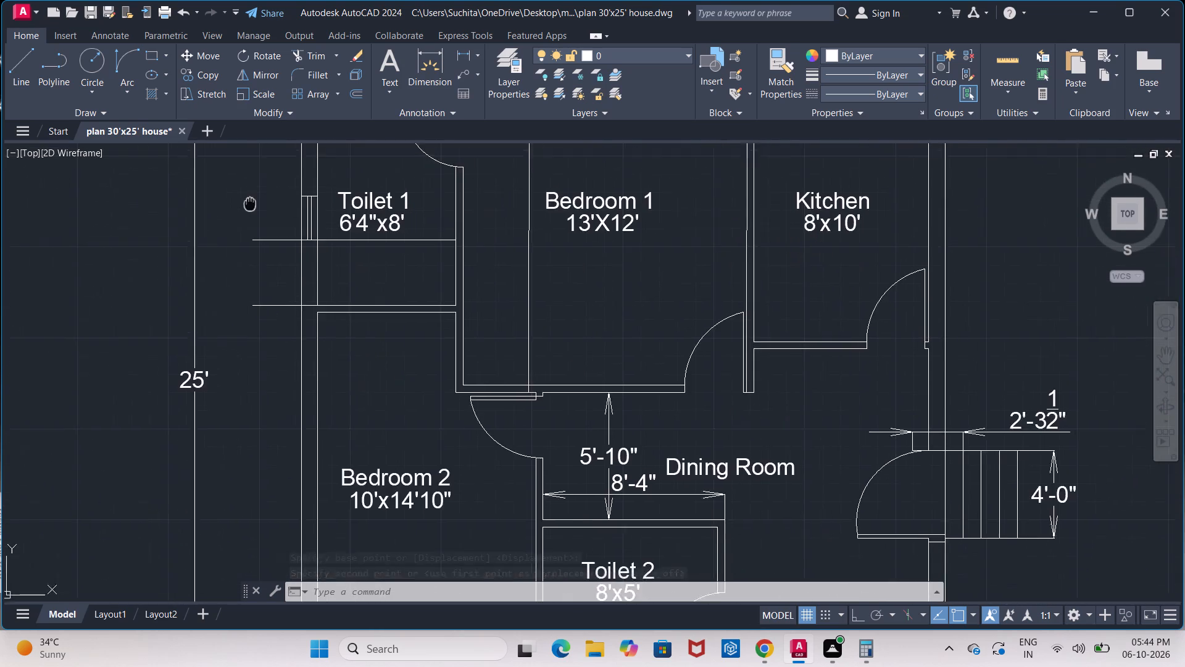
pyautogui.moveTo(245, 204); pyautogui.dragTo(200, 270, button='middle')
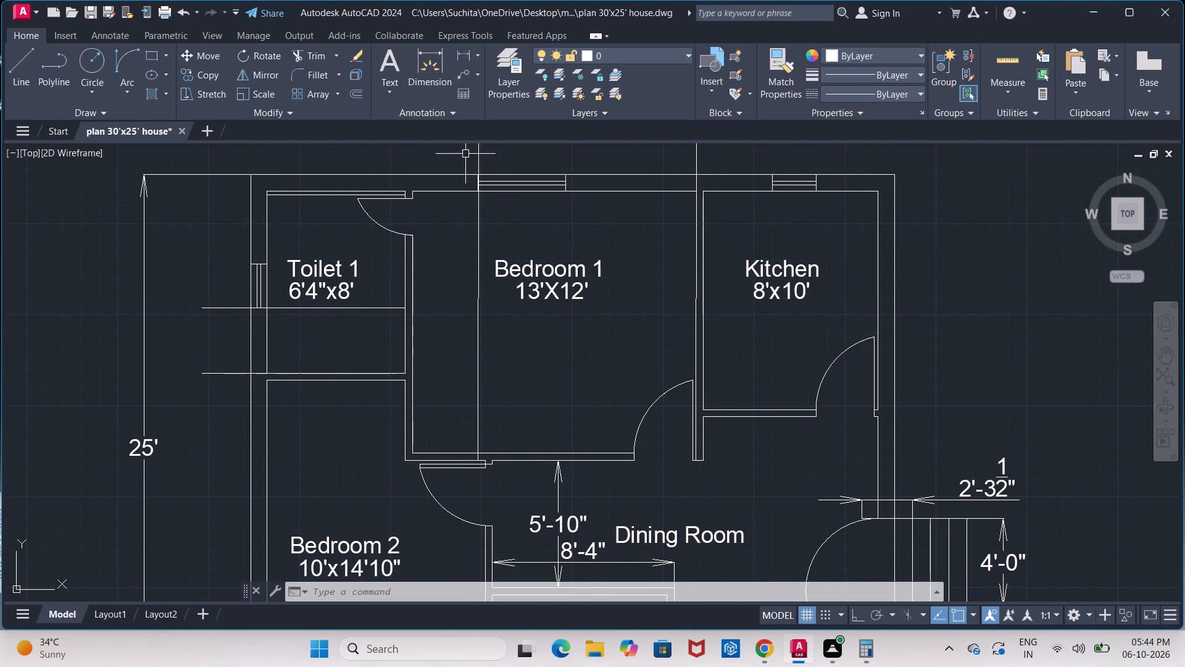
pyautogui.click(465, 150)
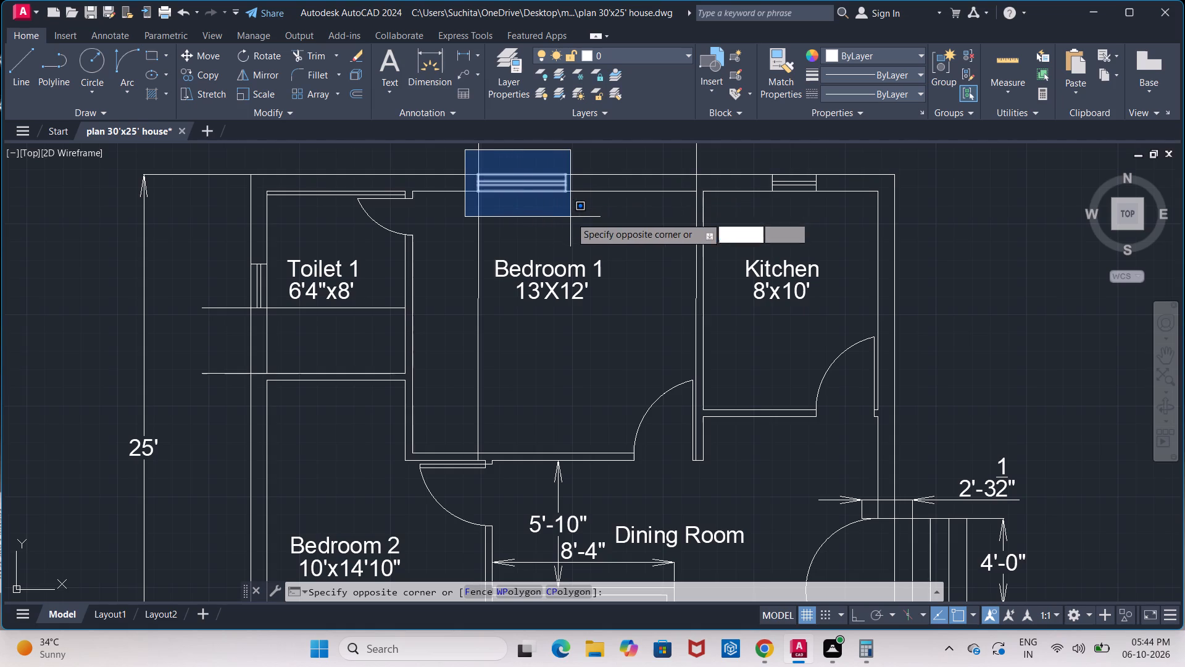
pyautogui.click(574, 216)
pyautogui.click(193, 72)
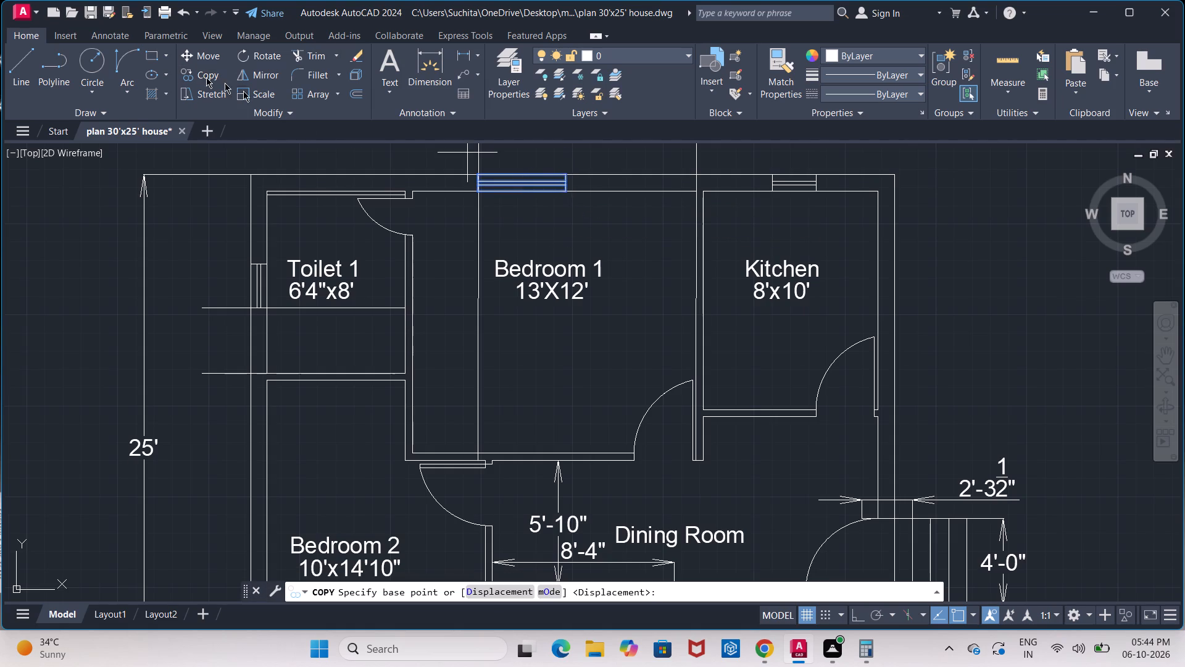
pyautogui.click(509, 182)
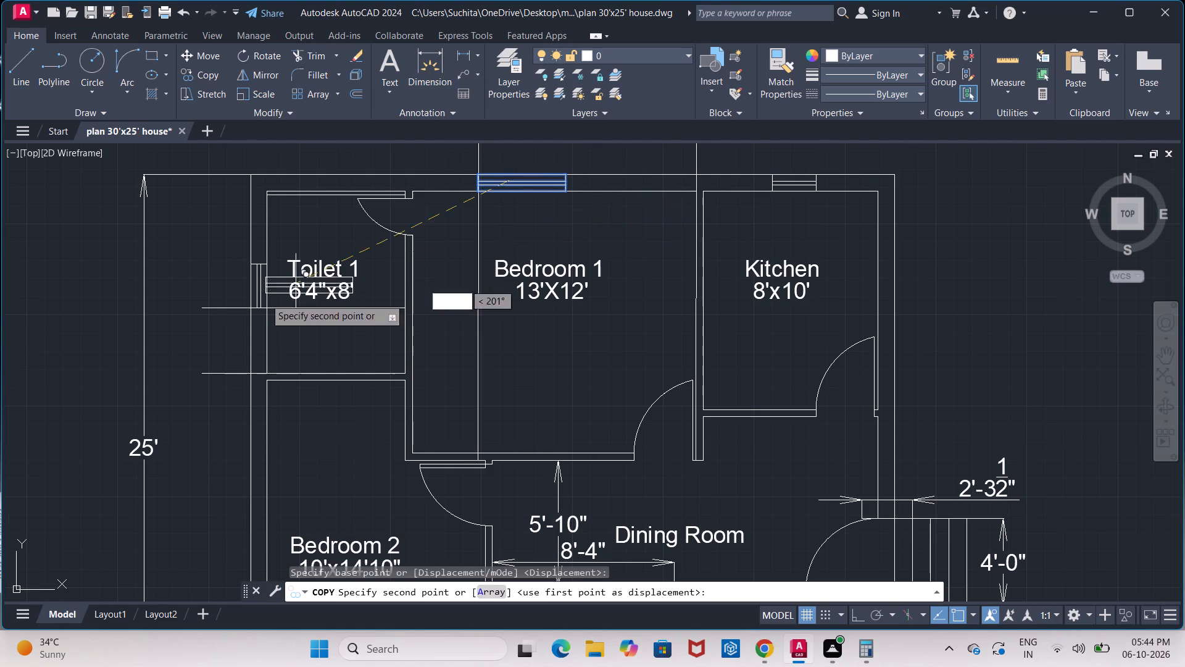
pyautogui.moveTo(208, 333); pyautogui.dragTo(220, 214, button='middle')
pyautogui.scroll(-1, 227, 229)
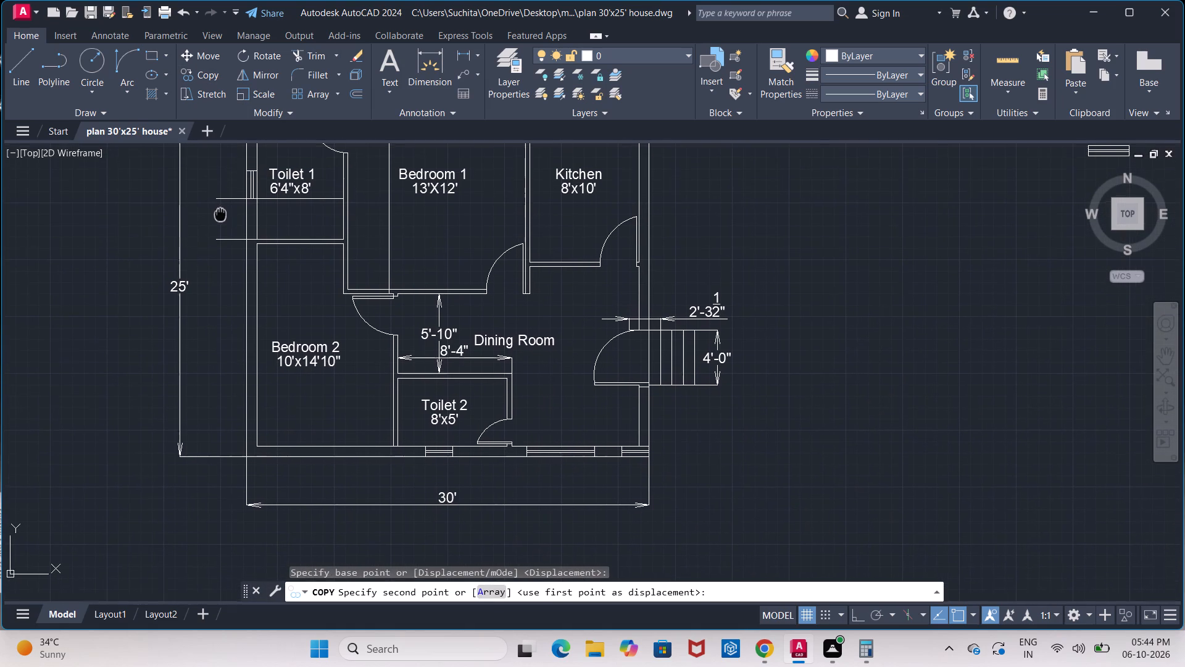
pyautogui.click(206, 335)
pyautogui.press('Escape')
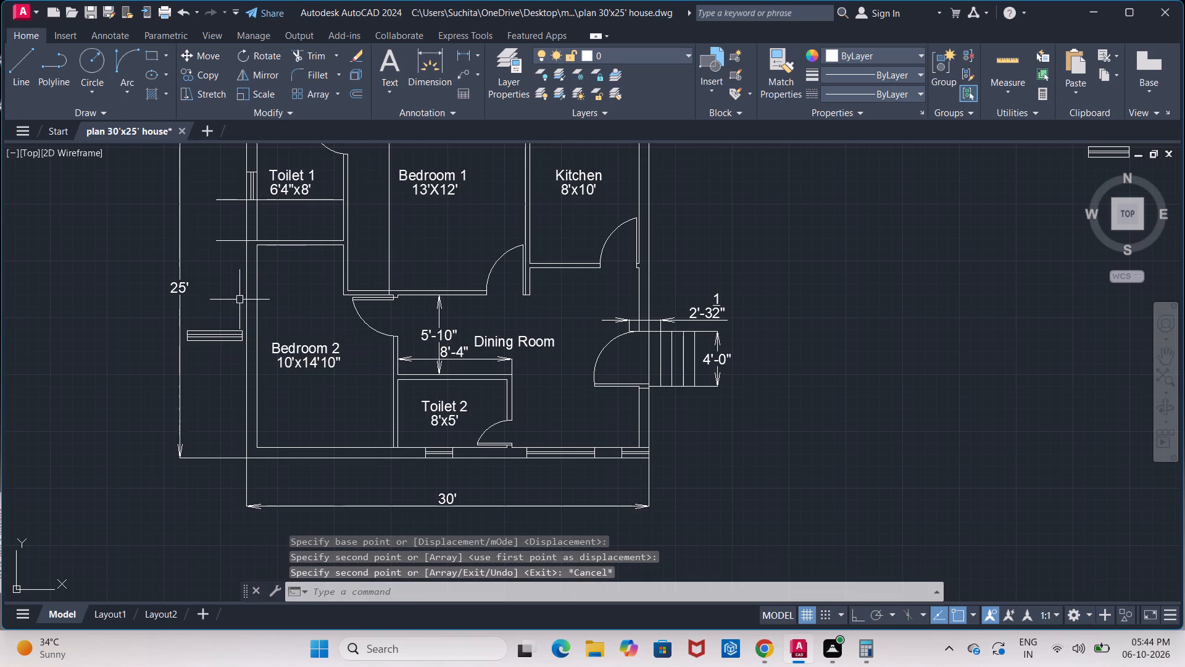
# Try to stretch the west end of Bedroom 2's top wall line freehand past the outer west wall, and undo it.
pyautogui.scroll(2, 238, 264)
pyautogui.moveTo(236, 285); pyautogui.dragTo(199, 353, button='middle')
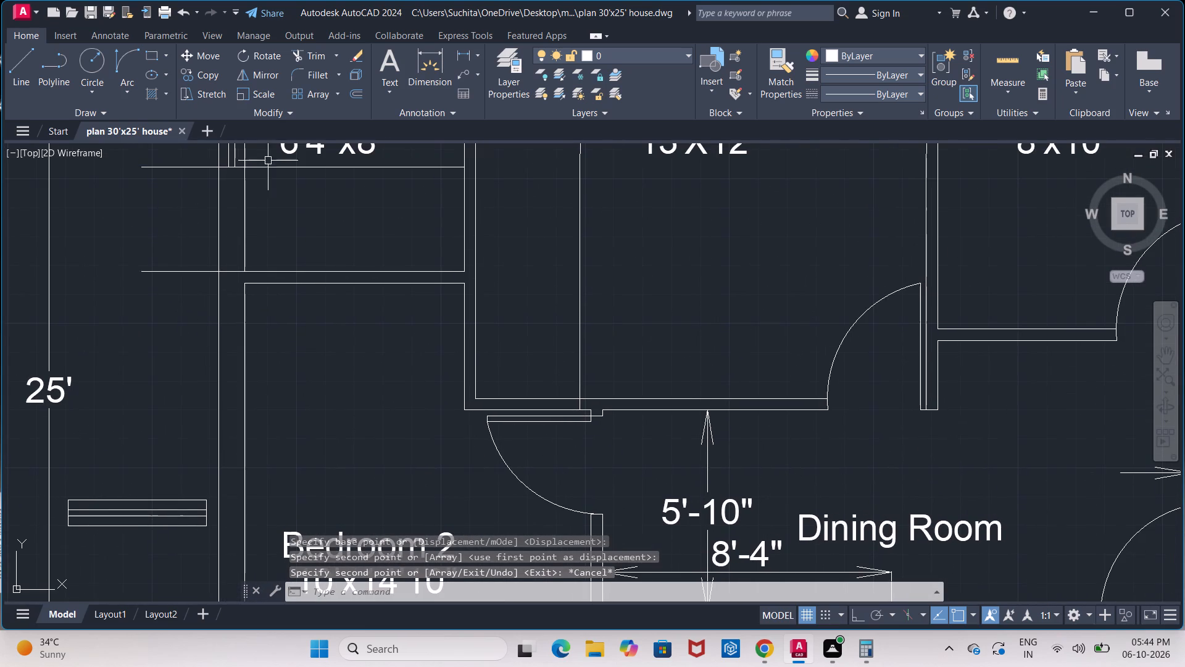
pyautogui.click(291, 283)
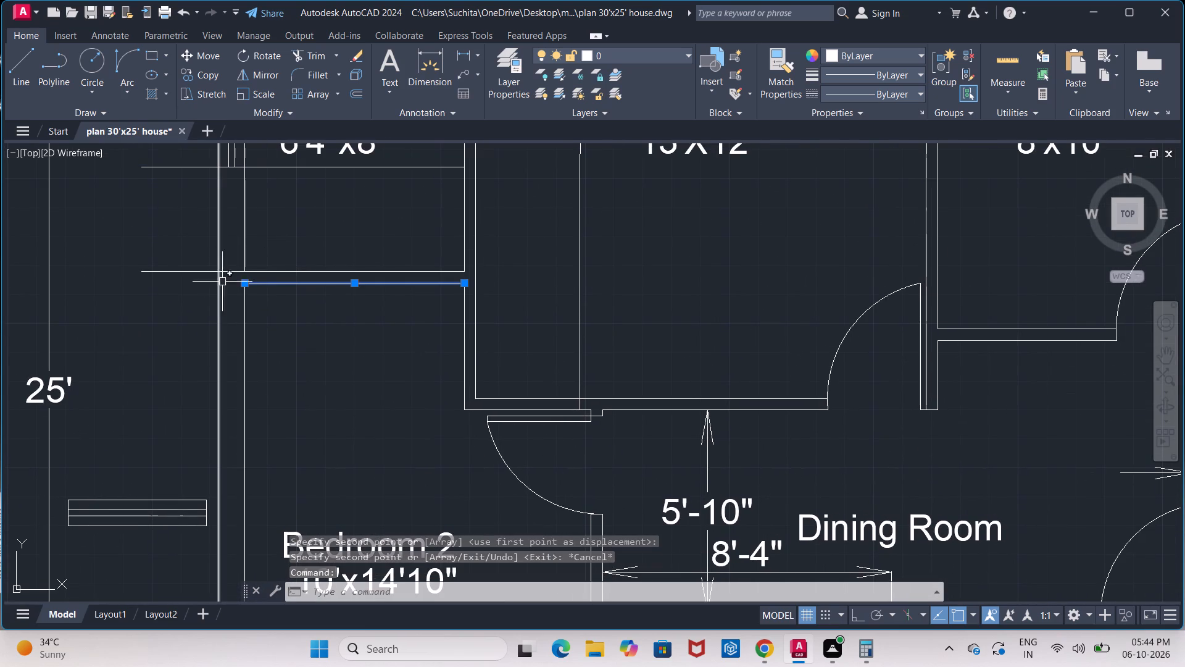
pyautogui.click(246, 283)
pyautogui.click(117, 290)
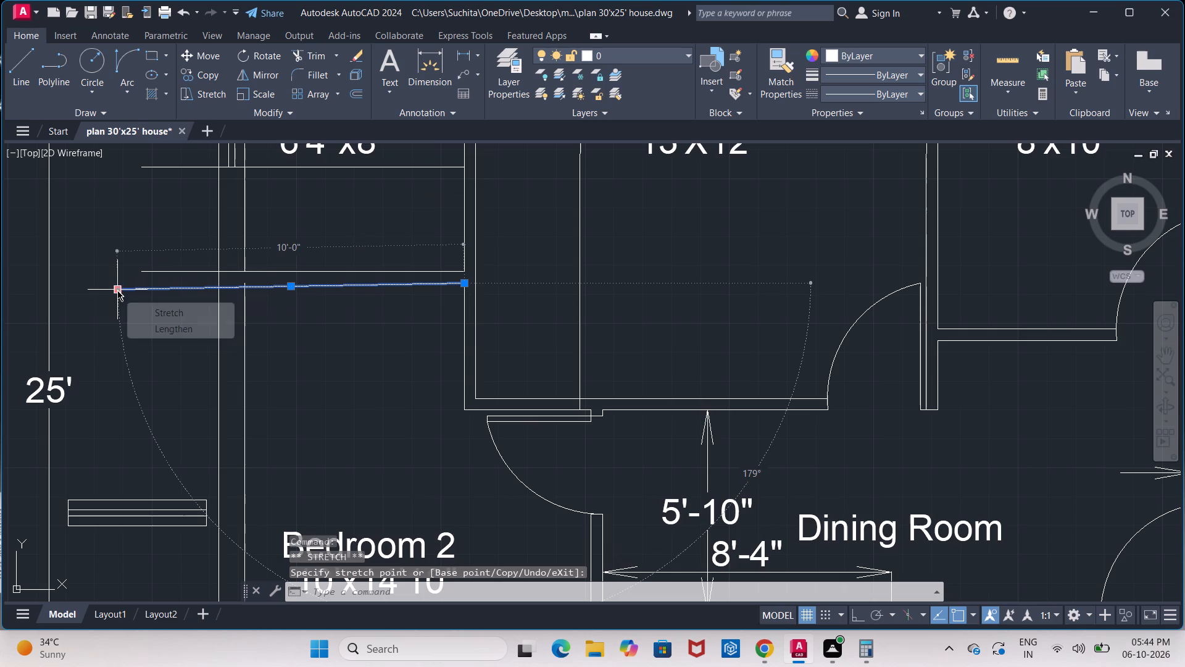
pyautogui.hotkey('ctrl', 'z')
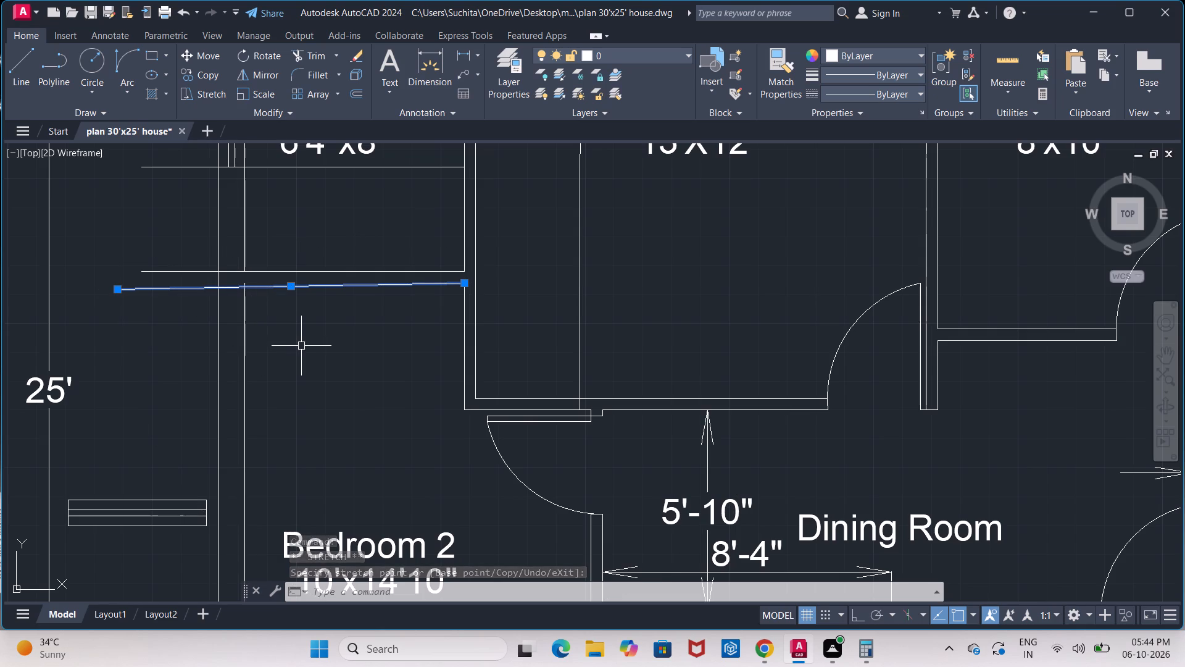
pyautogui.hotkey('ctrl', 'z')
# With Ortho on, stretch the west end of Bedroom 2's top wall line horizontally westward past the outer west wall line.
pyautogui.click(301, 282)
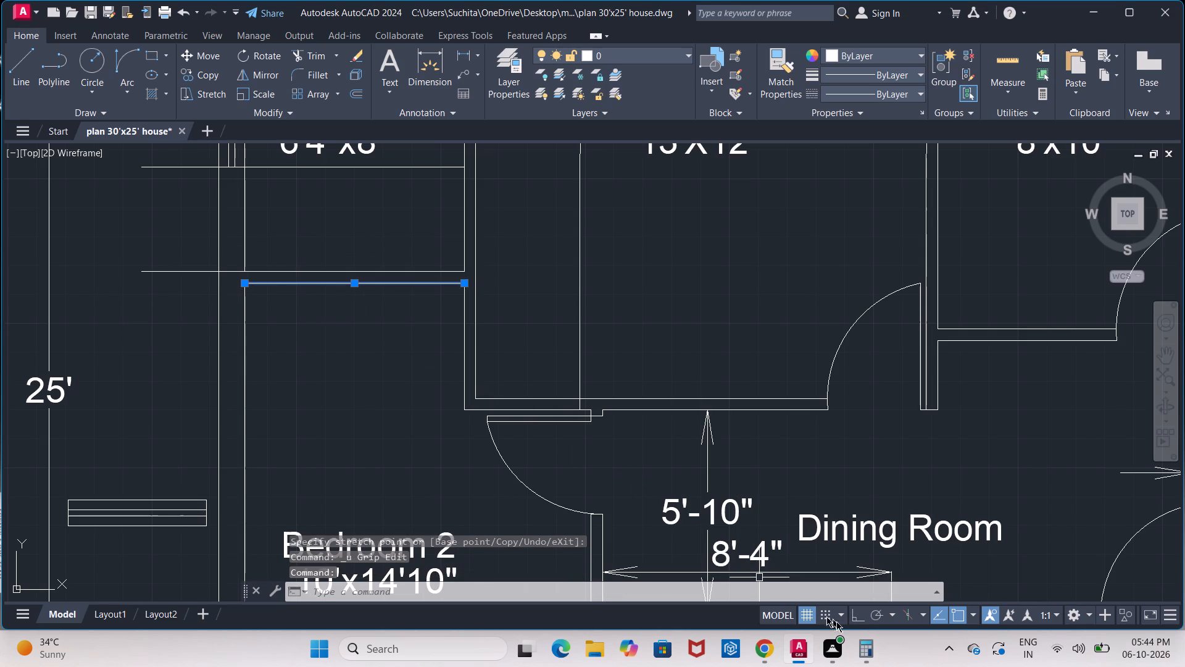
pyautogui.click(859, 622)
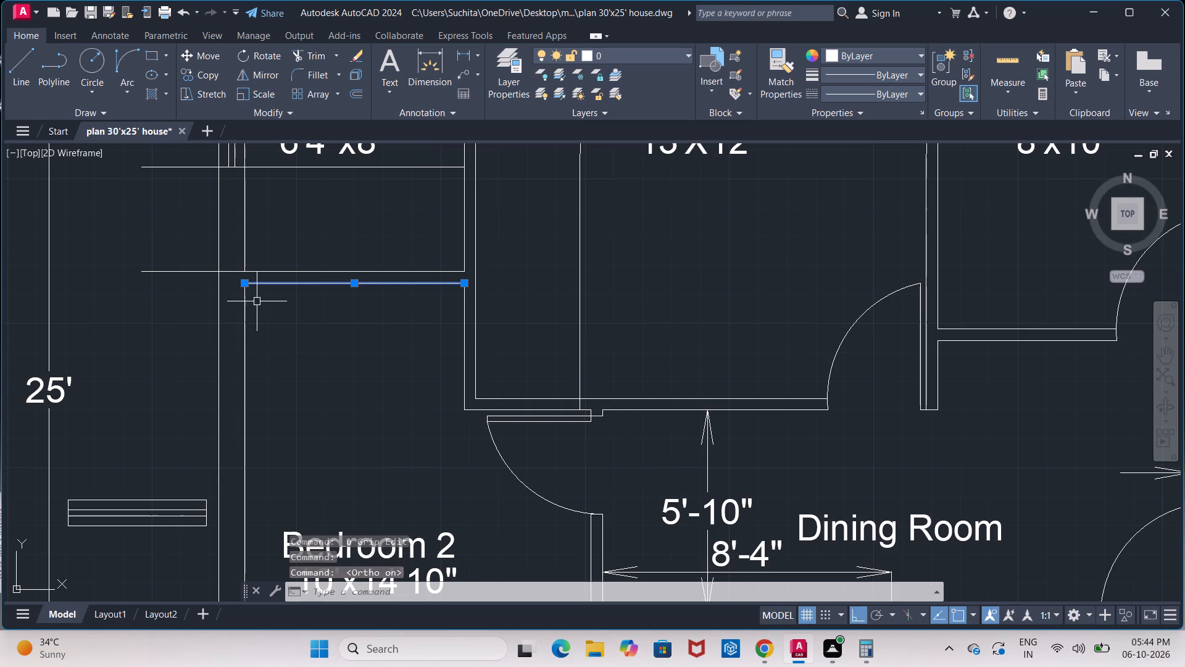
pyautogui.click(247, 285)
pyautogui.click(124, 285)
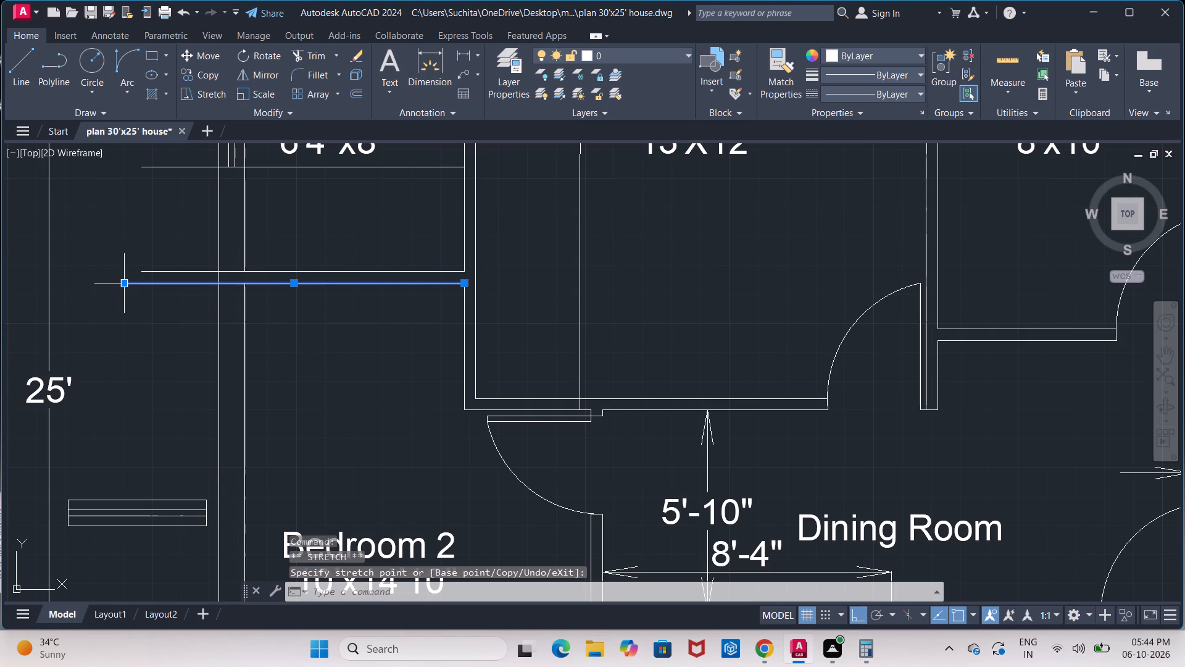
pyautogui.press('Escape')
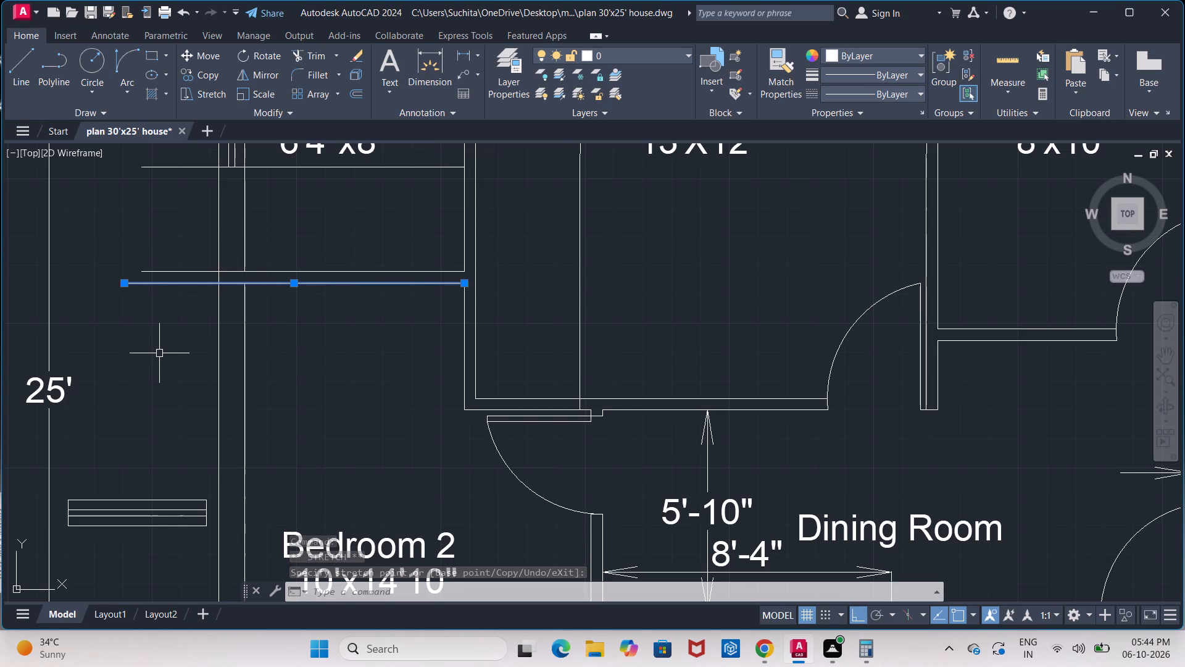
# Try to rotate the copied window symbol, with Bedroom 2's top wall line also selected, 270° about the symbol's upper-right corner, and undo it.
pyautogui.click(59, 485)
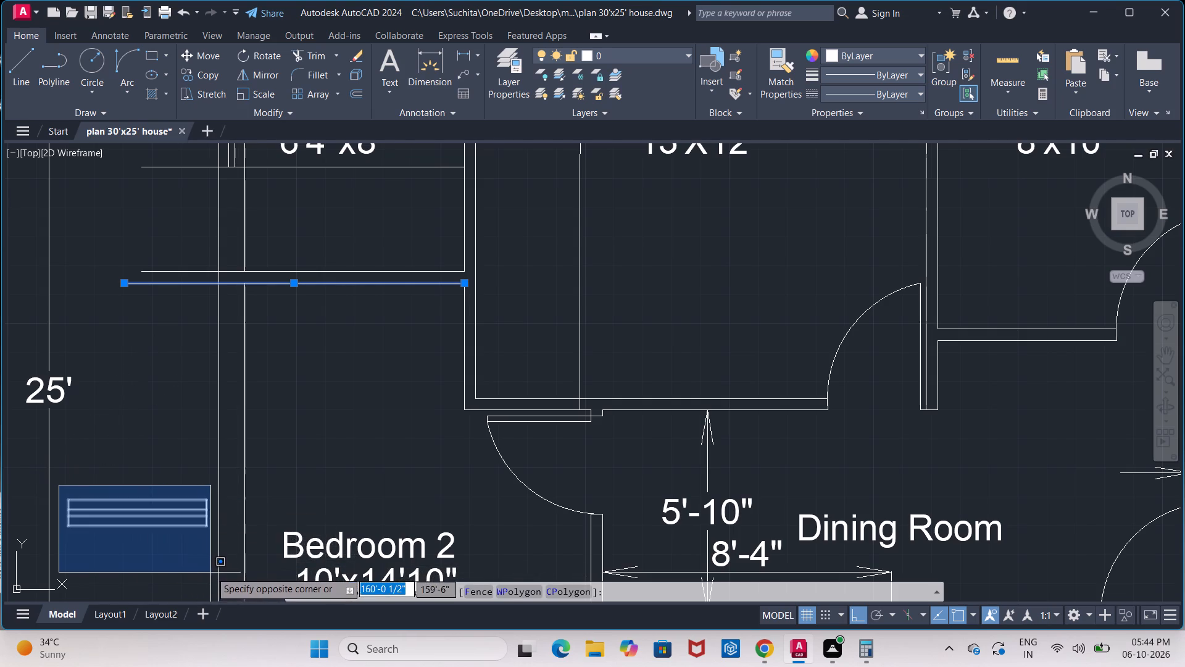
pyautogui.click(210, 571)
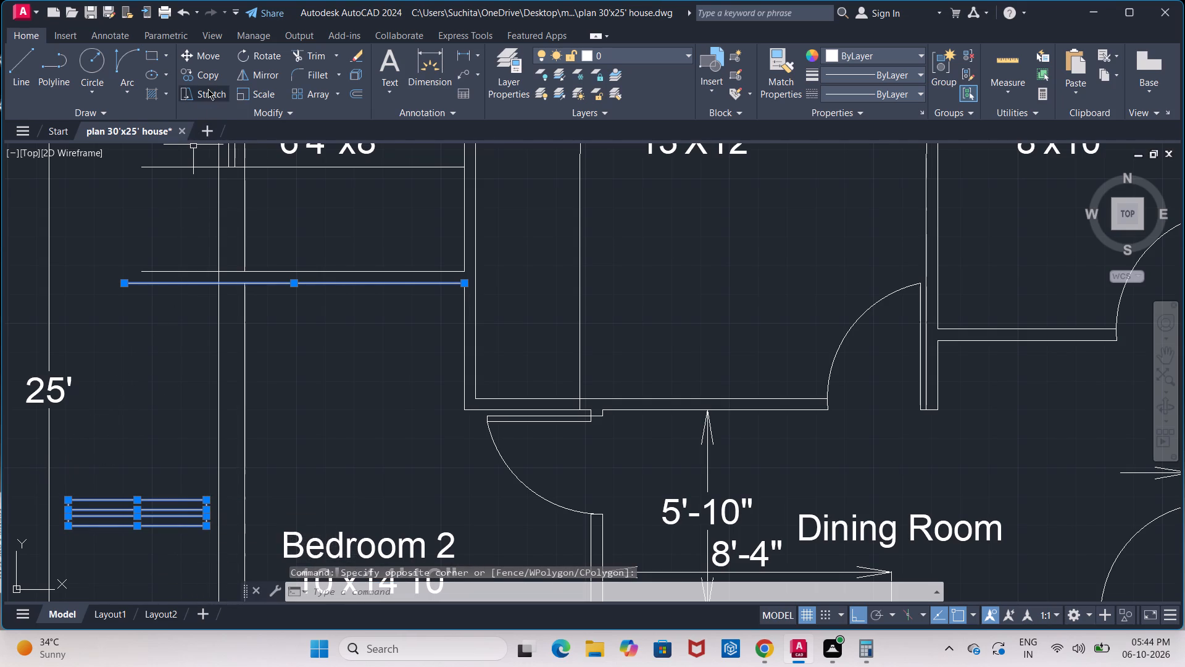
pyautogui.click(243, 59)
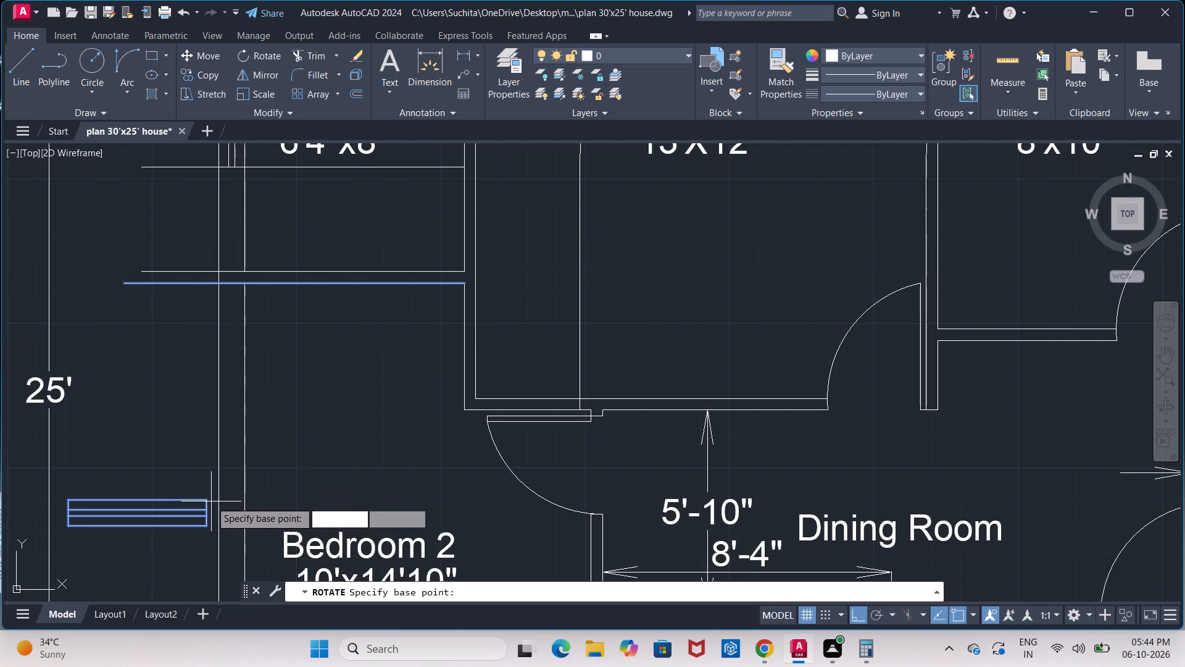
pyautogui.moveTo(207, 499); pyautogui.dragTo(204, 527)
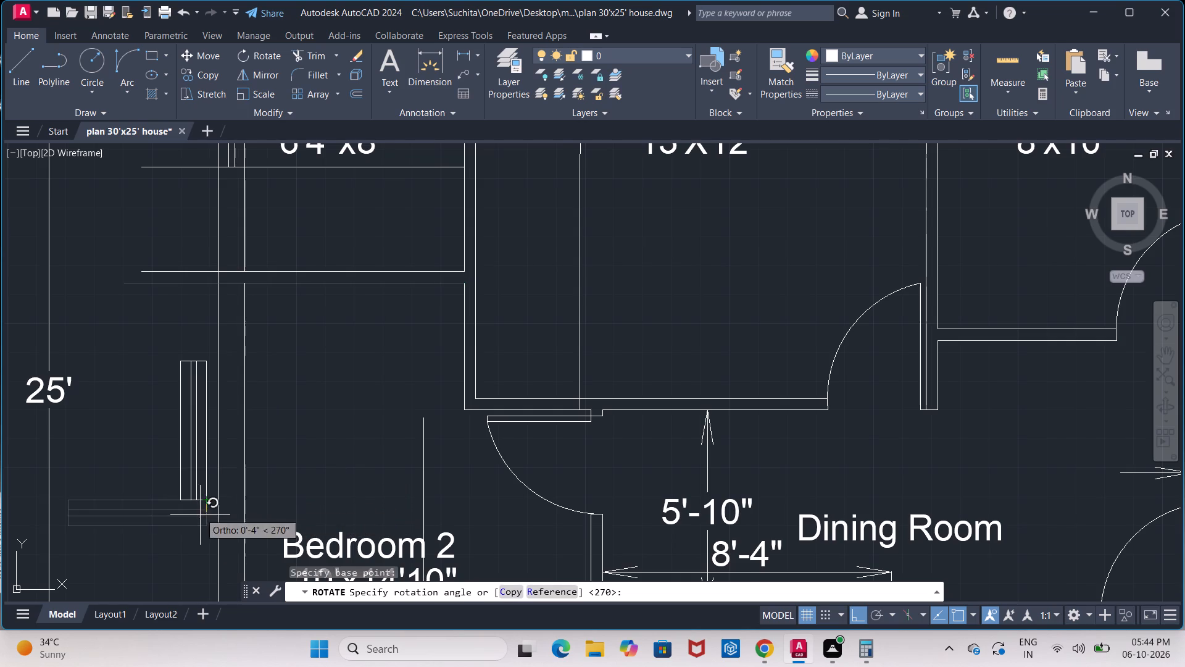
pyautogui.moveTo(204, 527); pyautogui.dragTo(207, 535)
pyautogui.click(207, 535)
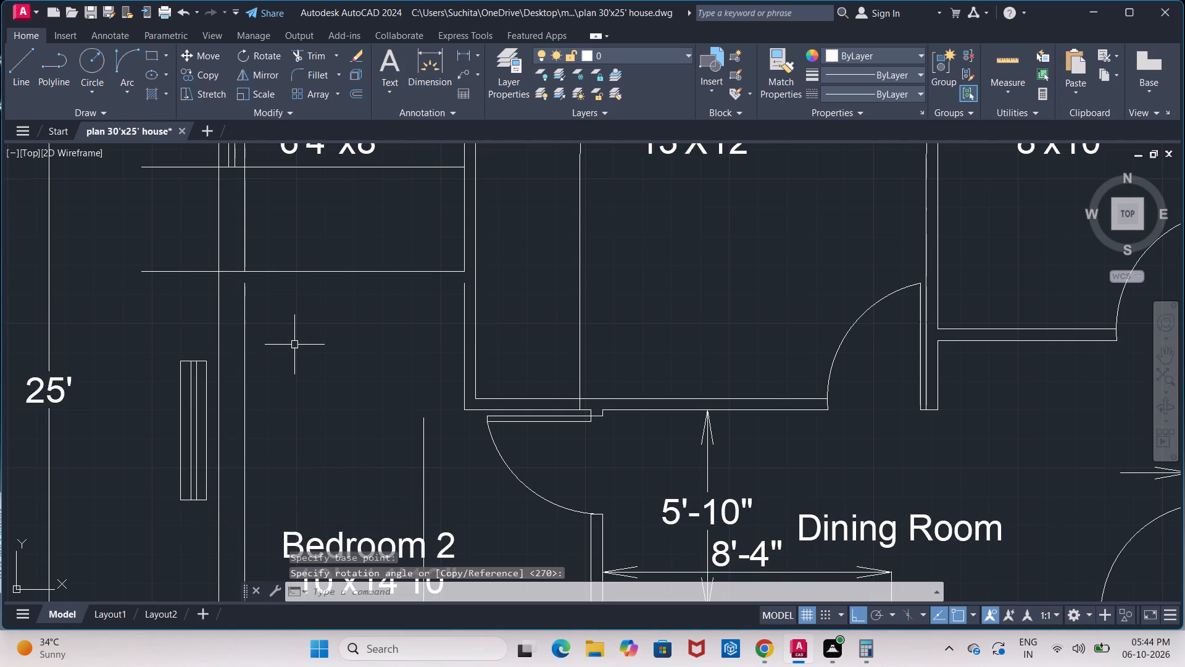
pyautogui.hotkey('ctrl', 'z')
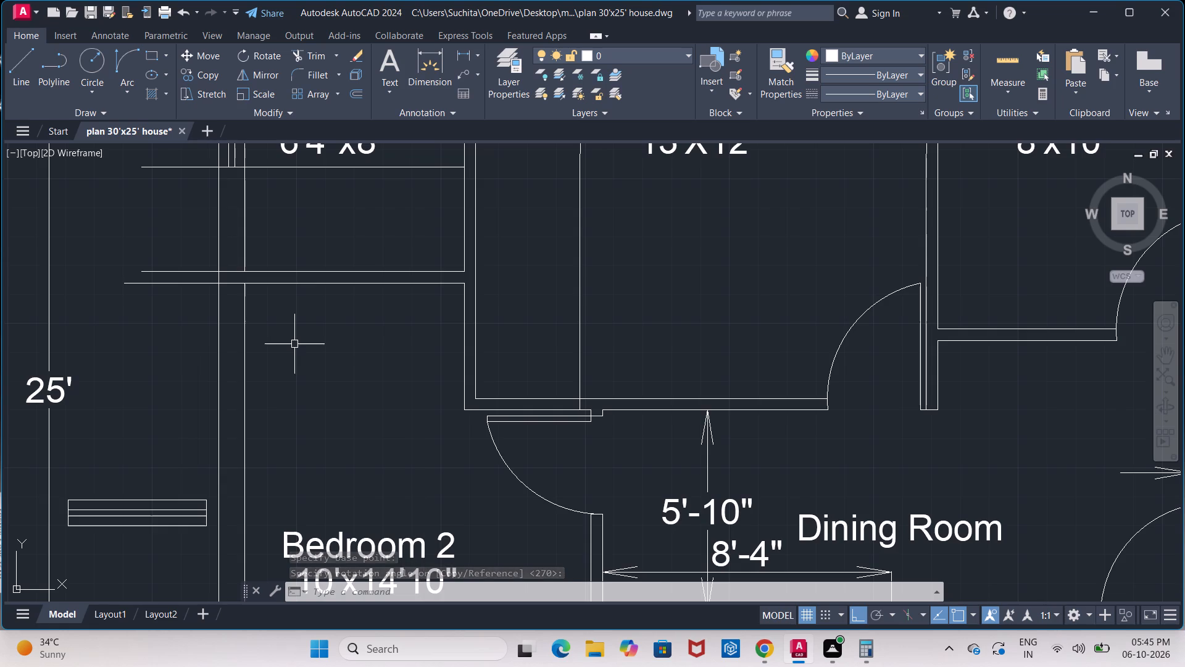
# Rotate only the copied window symbol outside Bedroom 2's west wall 90° about its lower-right corner so it stands vertical.
pyautogui.scroll(-1, 133, 452)
pyautogui.moveTo(133, 452); pyautogui.dragTo(174, 395, button='middle')
pyautogui.scroll(1, 143, 402)
pyautogui.click(120, 426)
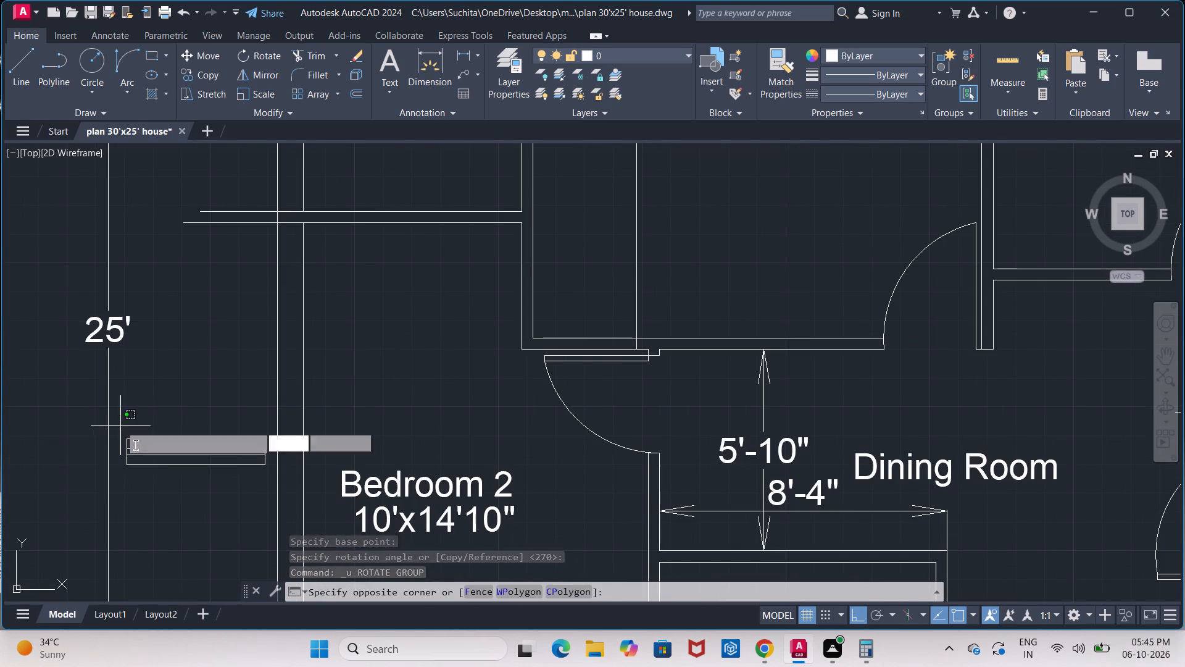
pyautogui.click(271, 500)
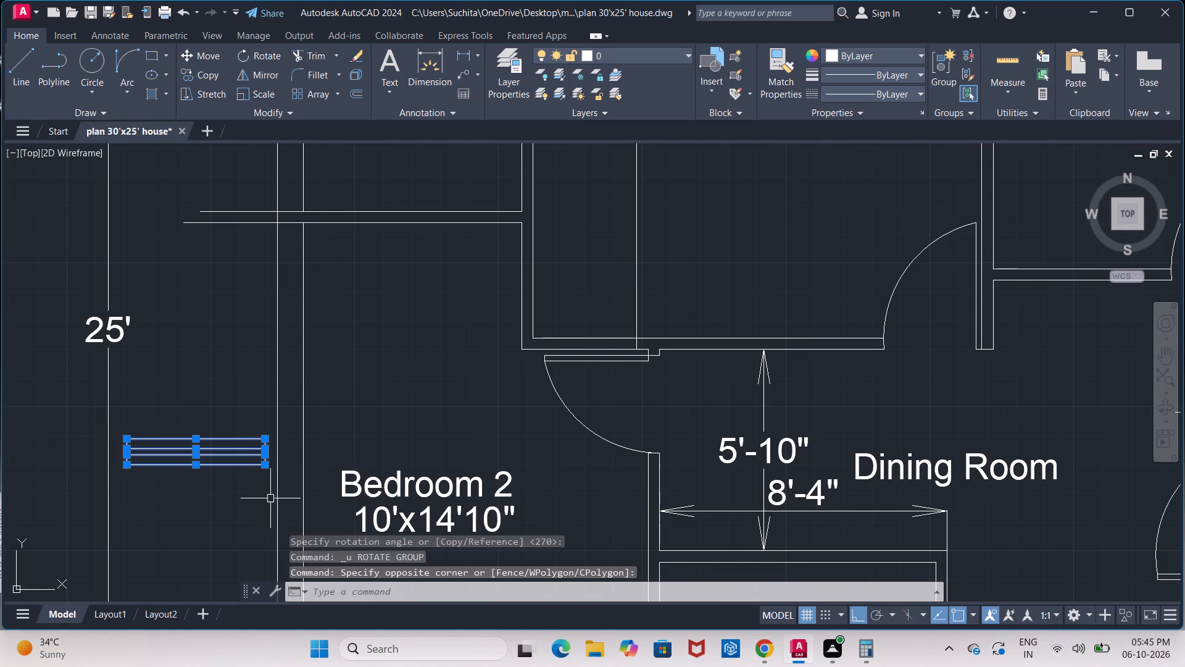
pyautogui.click(259, 56)
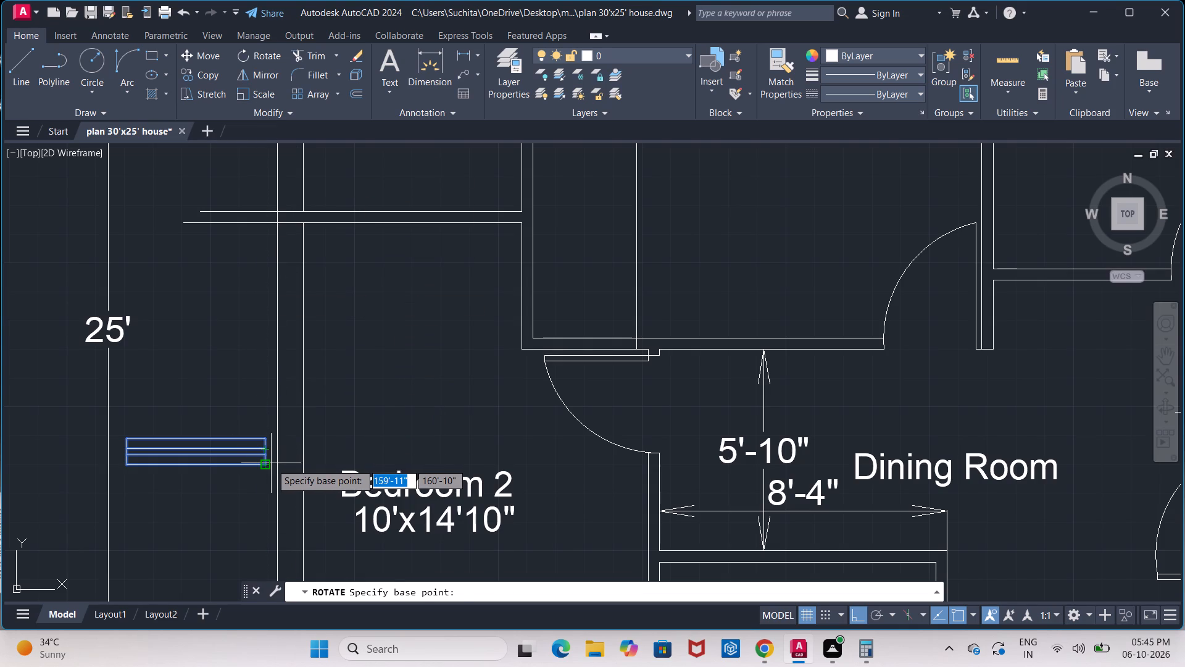
pyautogui.moveTo(270, 463); pyautogui.dragTo(259, 471)
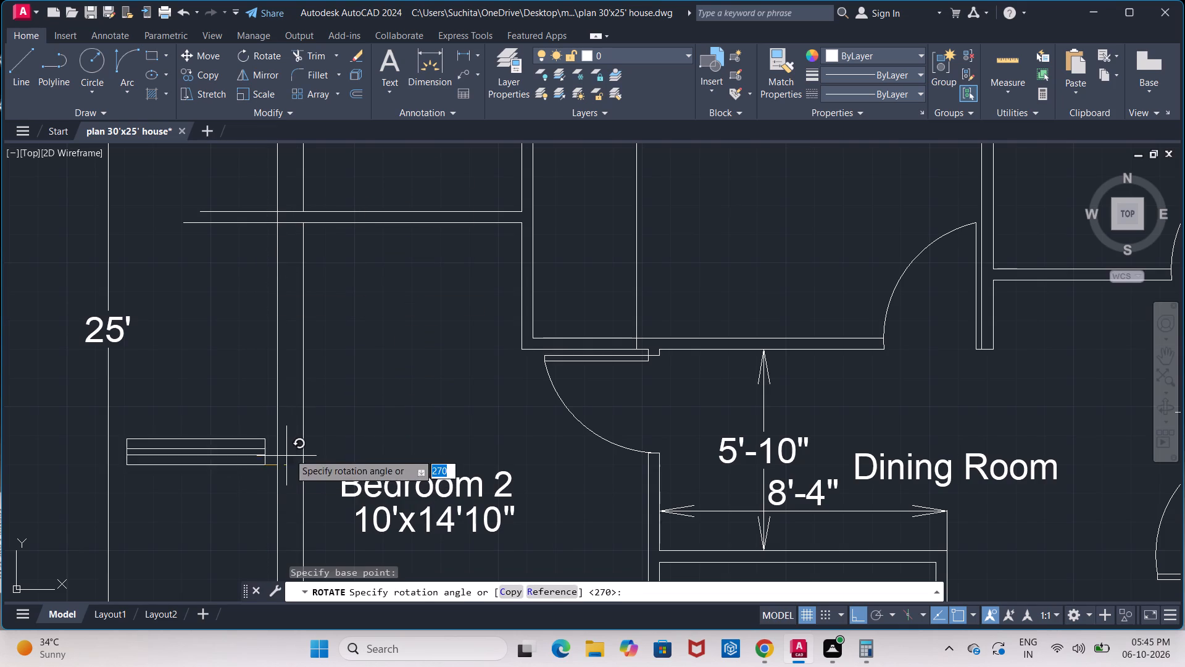
pyautogui.click(225, 335)
# Offset Bedroom 2's top wall line 6' south into the room as a guide line.
pyautogui.moveTo(263, 395); pyautogui.dragTo(206, 367, button='middle')
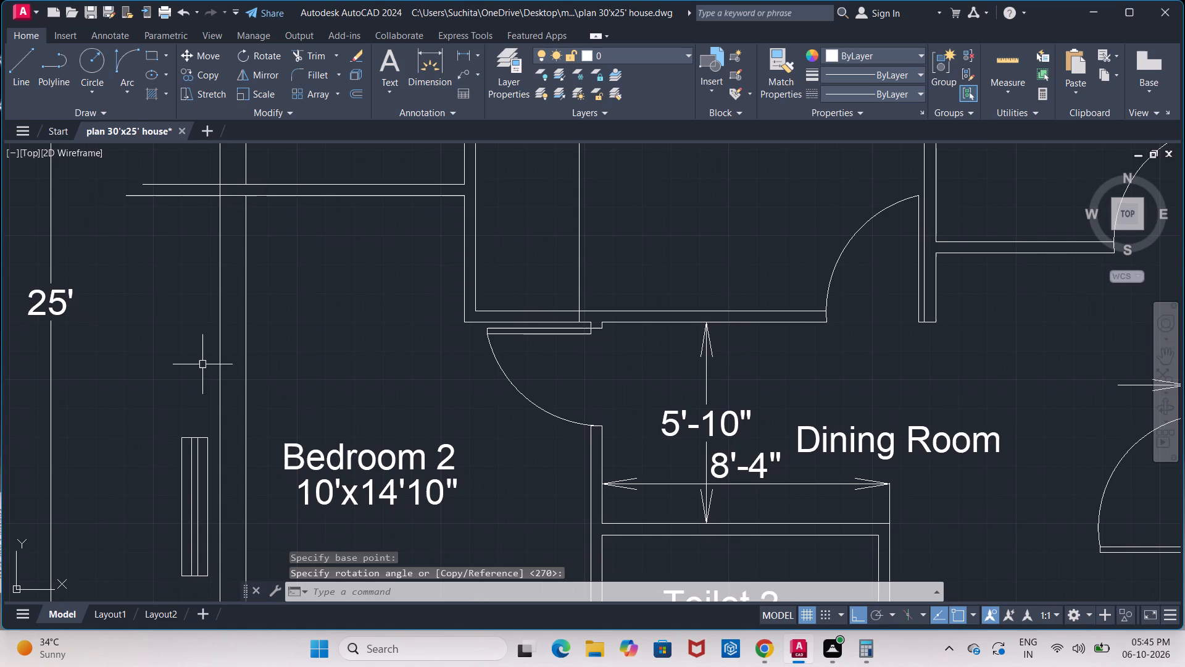
pyautogui.press('o')
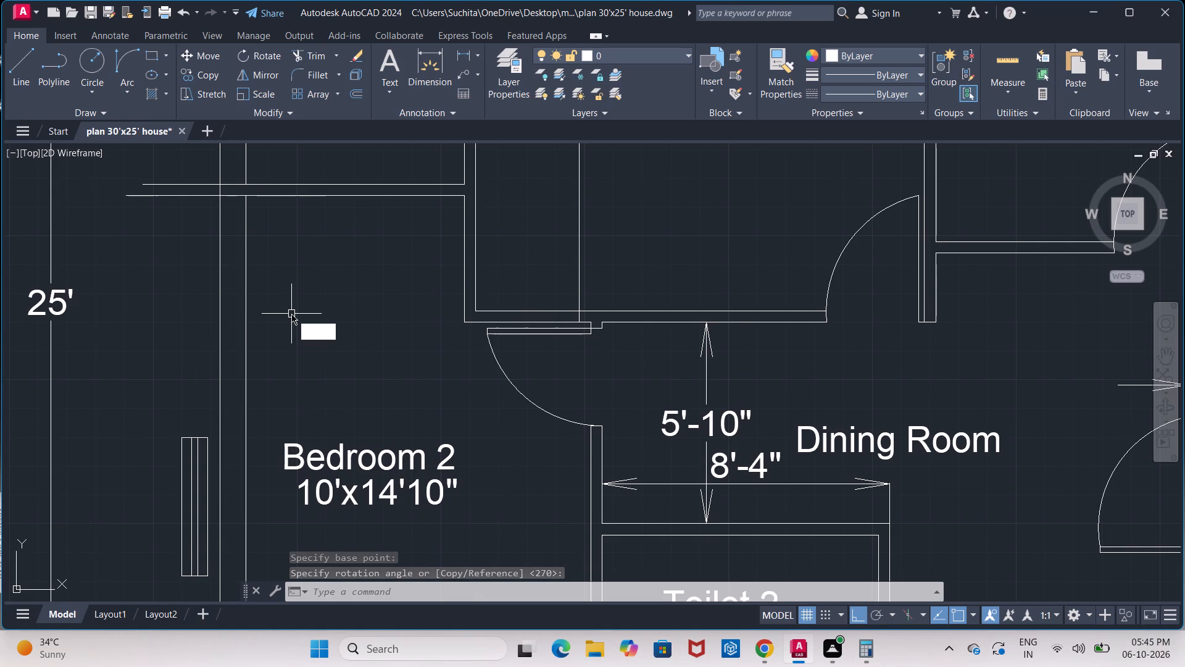
pyautogui.press('Return')
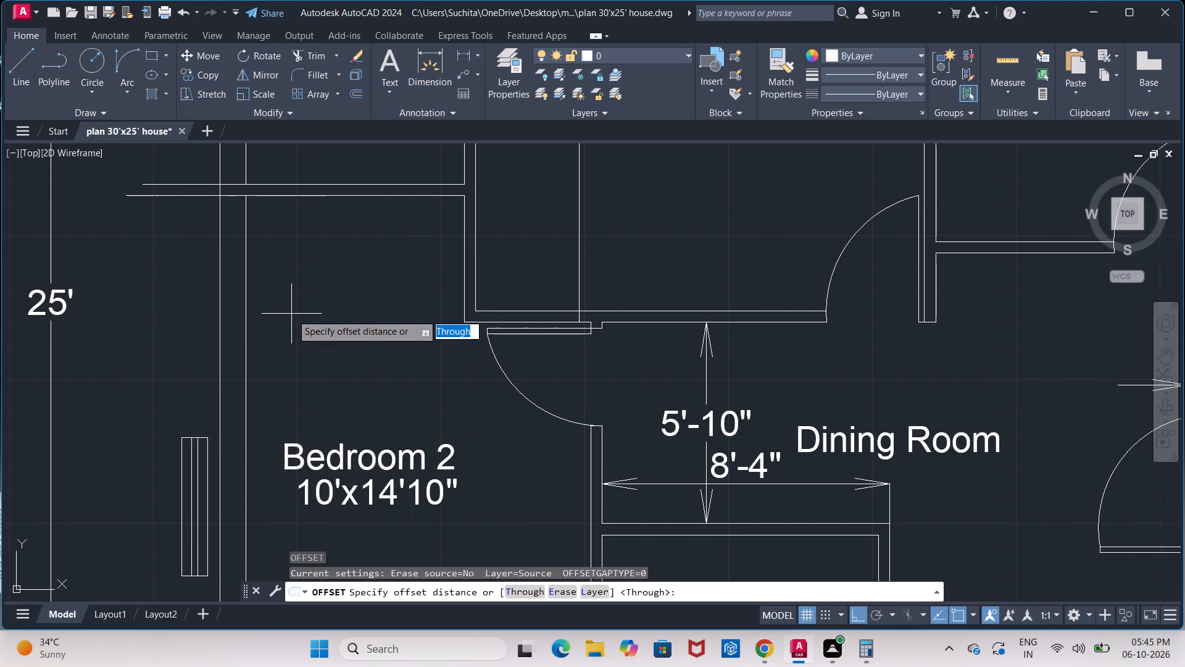
pyautogui.press('6')
pyautogui.press('Return')
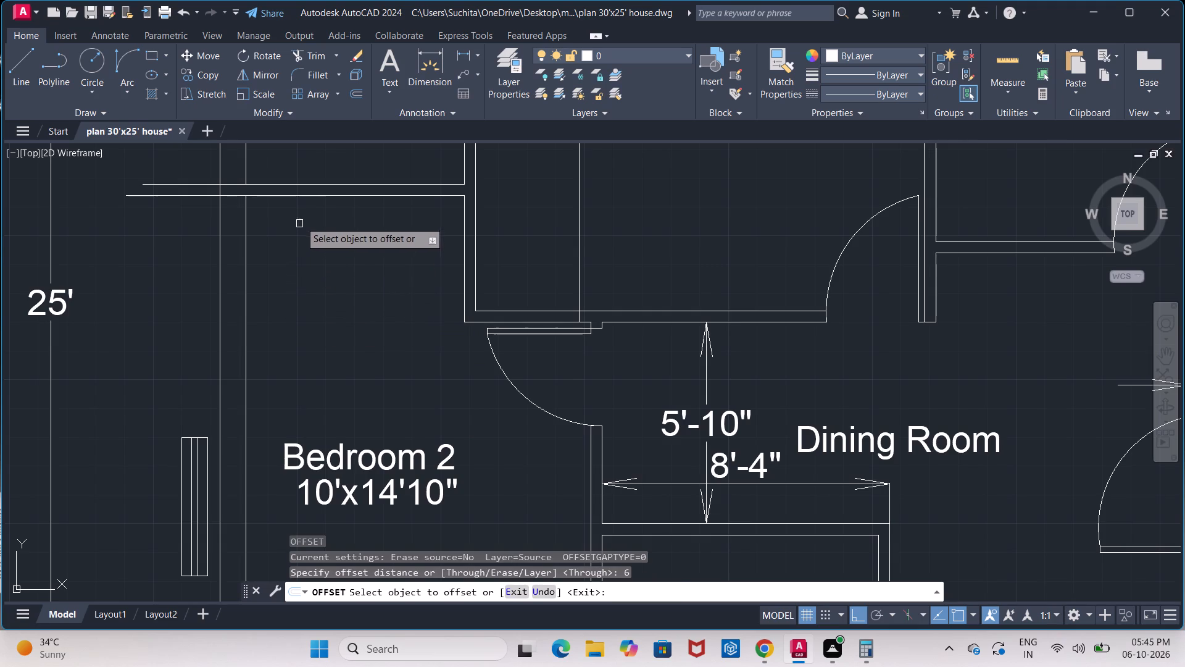
pyautogui.click(298, 196)
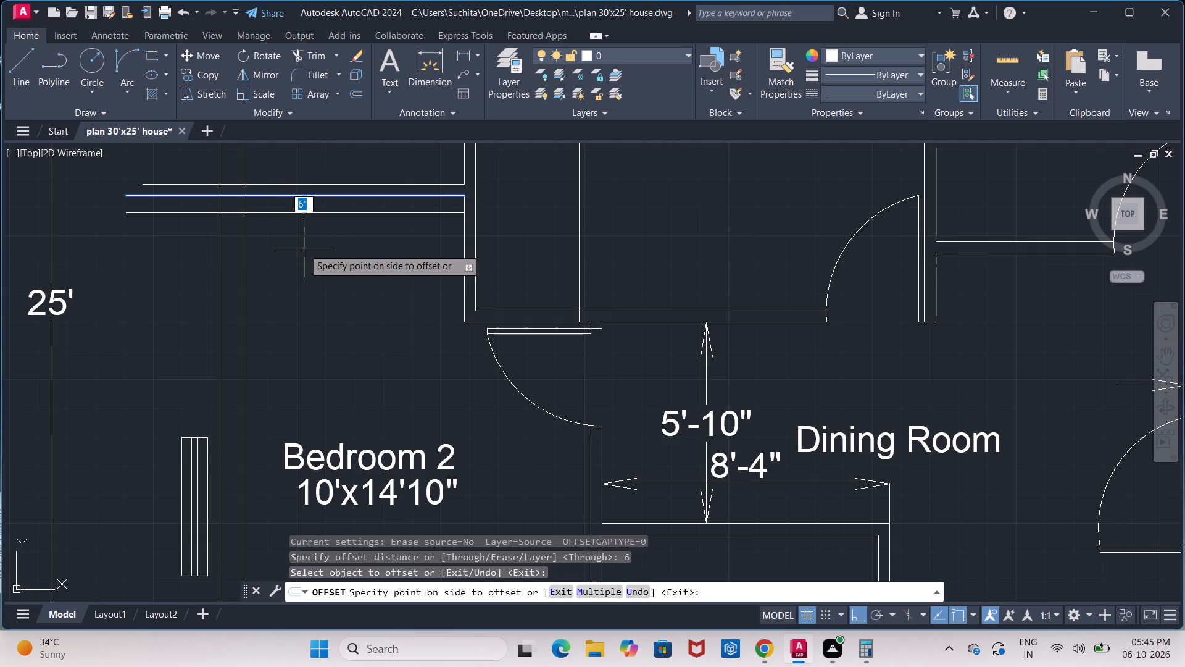
pyautogui.press('BackSpace')
pyautogui.press('6')
pyautogui.press("'")
pyautogui.press('Return')
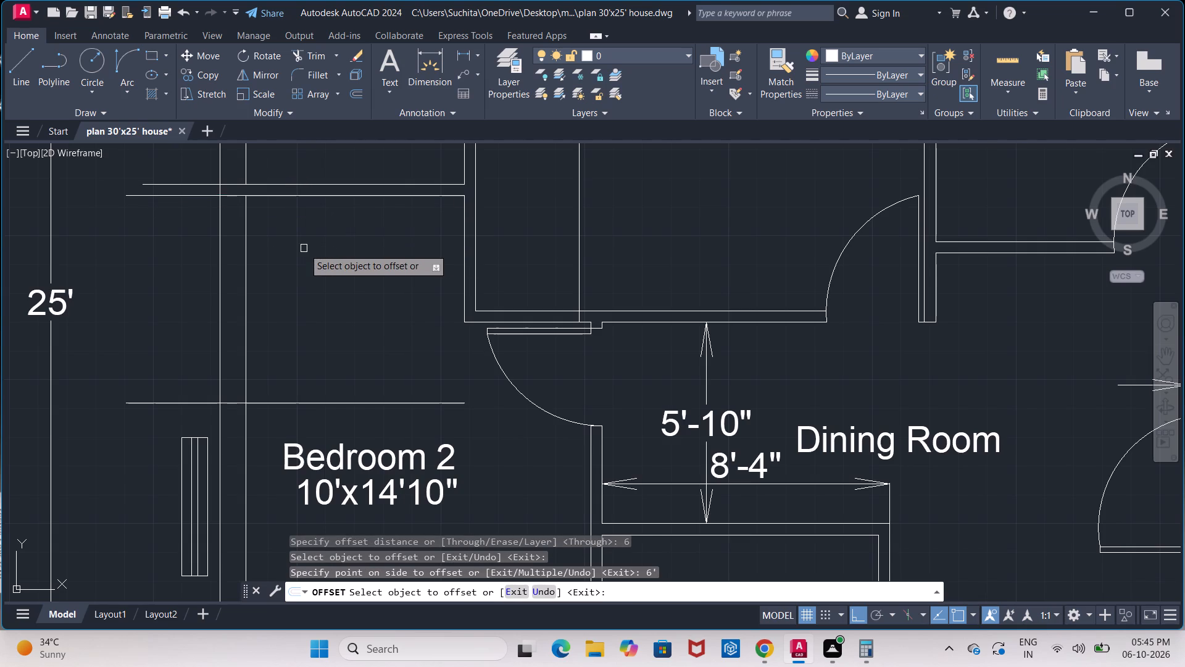
pyautogui.press('Escape')
# With Ortho off, move the vertical window symbol by its upper-right corner to where the 6' guide line meets Bedroom 2's inner west wall line.
pyautogui.moveTo(323, 303); pyautogui.dragTo(301, 220, button='middle')
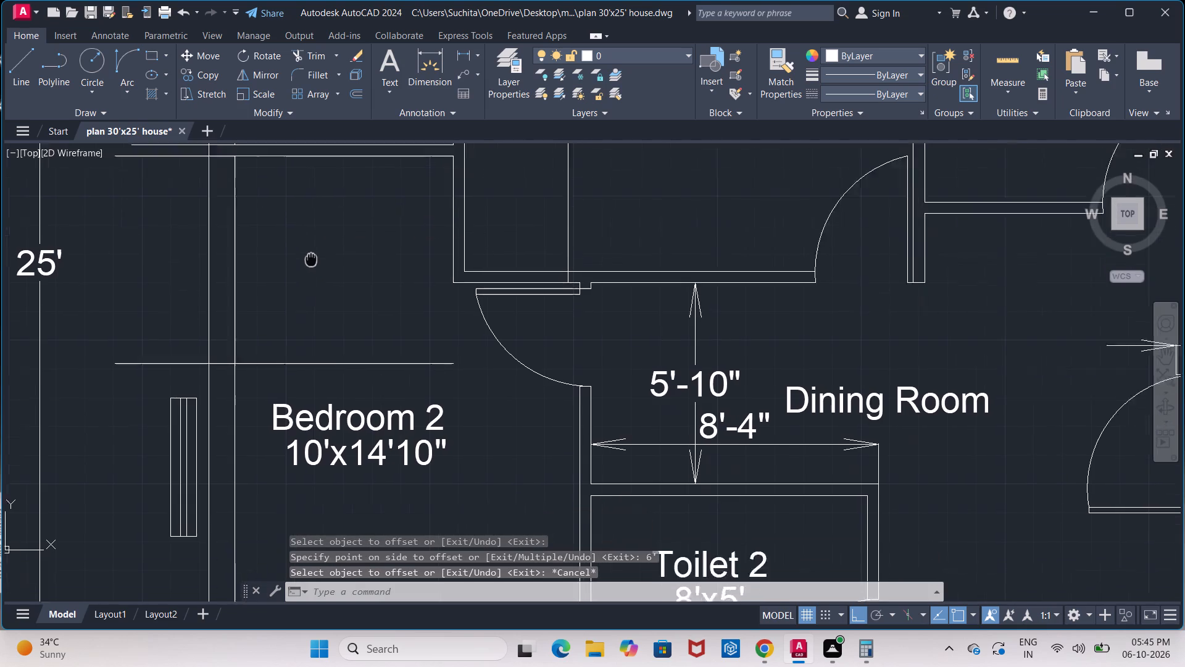
pyautogui.moveTo(301, 220); pyautogui.dragTo(293, 168, button='middle')
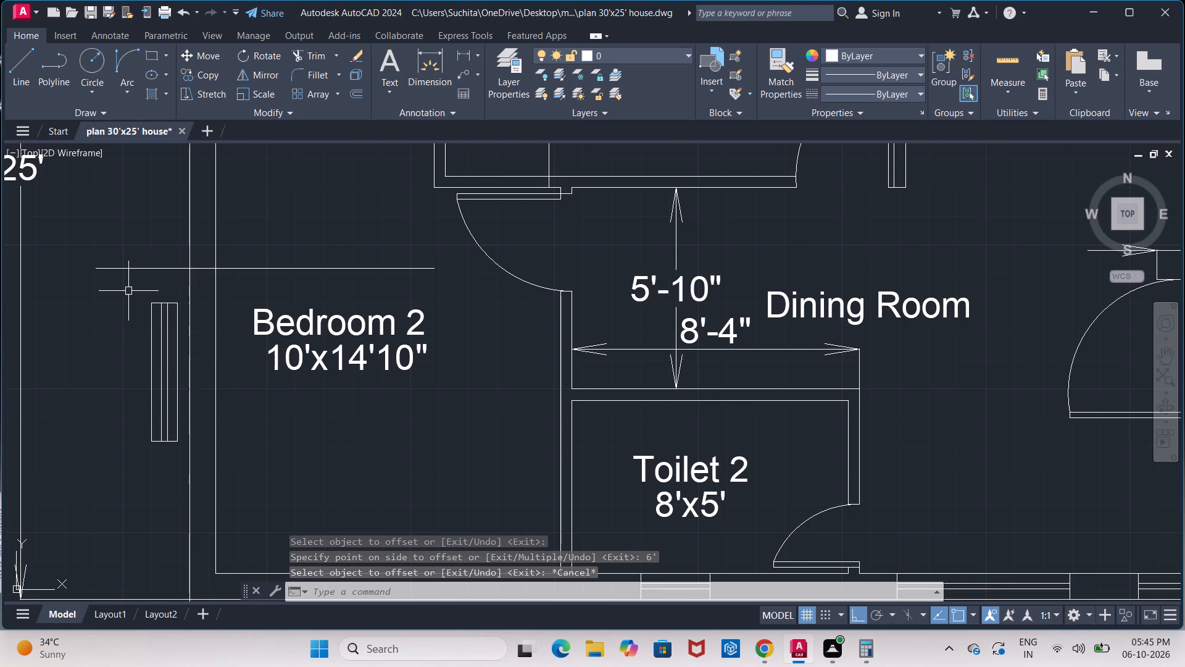
pyautogui.click(130, 288)
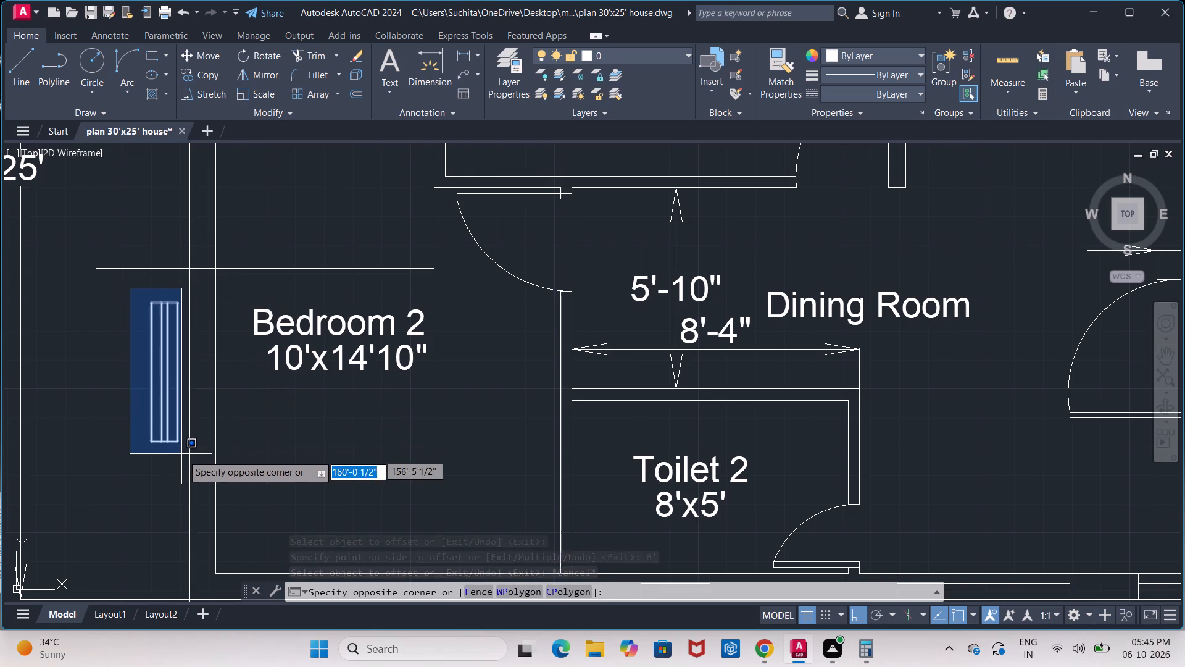
pyautogui.click(182, 455)
pyautogui.click(194, 57)
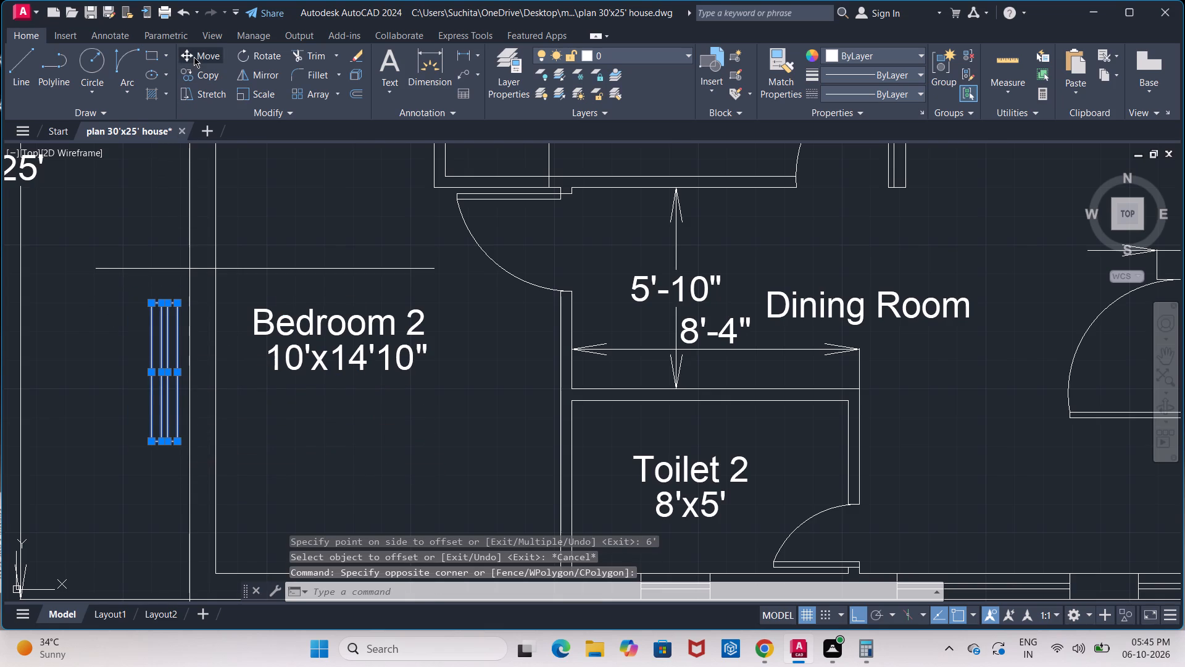
pyautogui.click(175, 304)
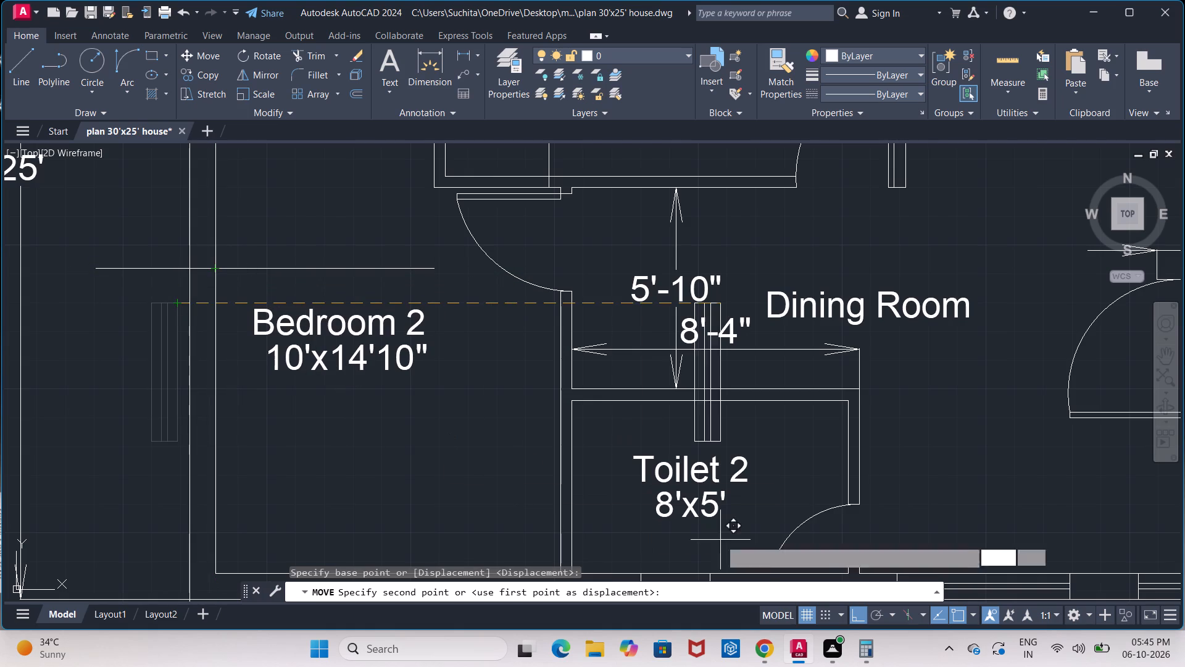
pyautogui.click(857, 615)
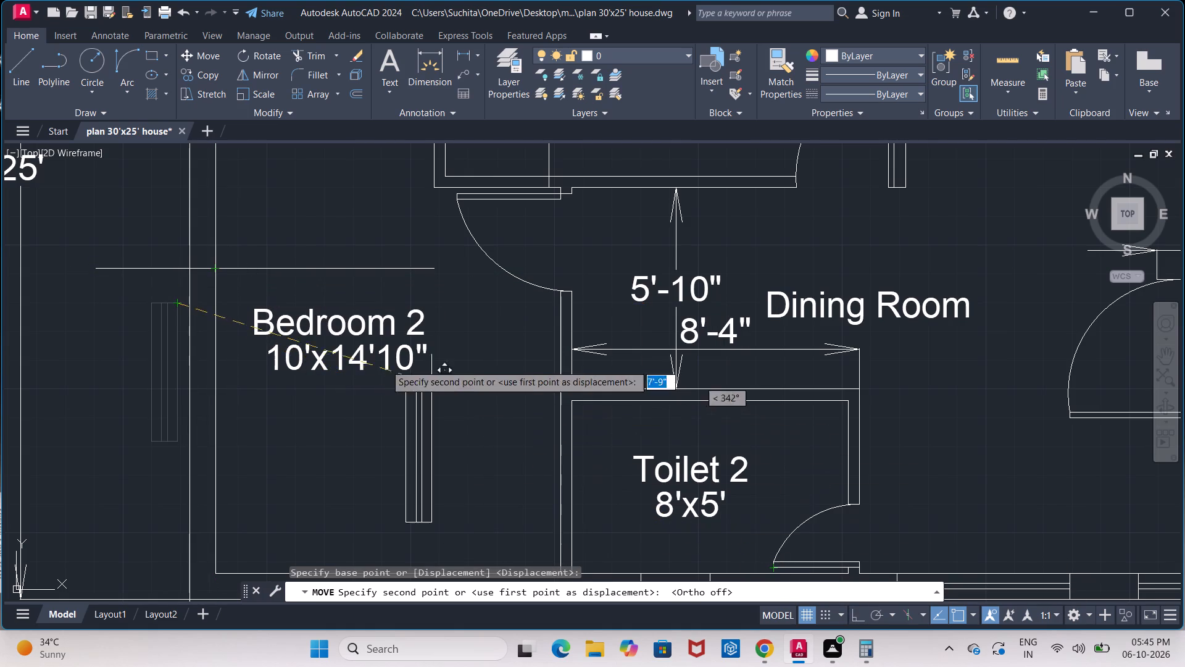
pyautogui.scroll(2, 212, 278)
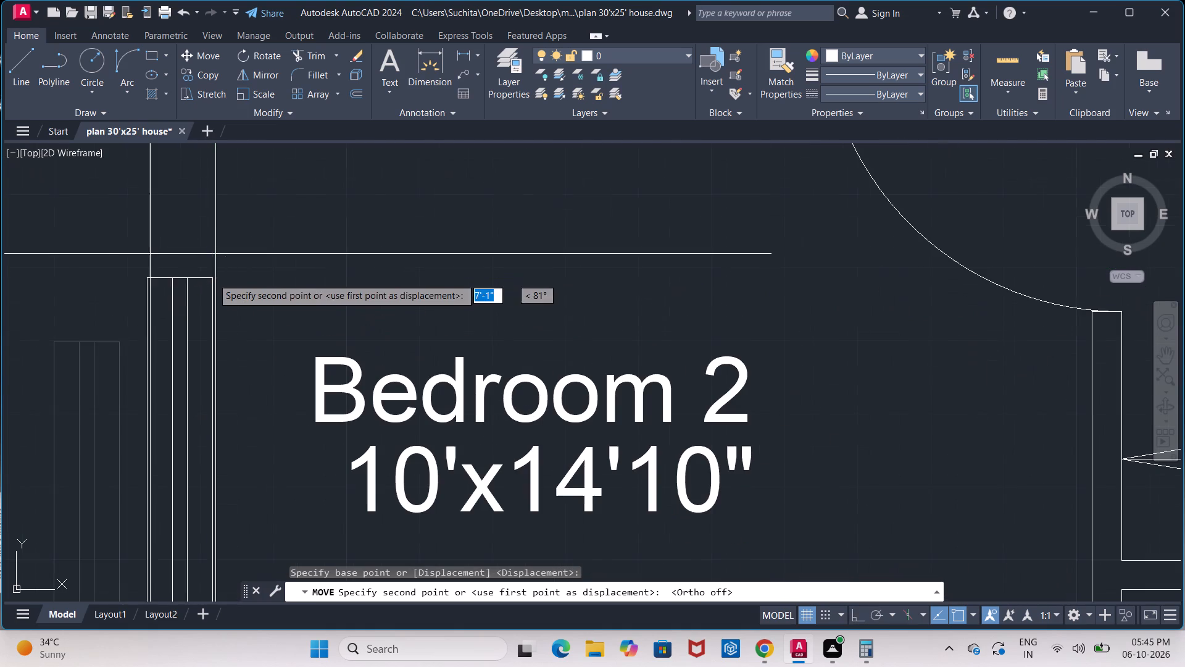
pyautogui.click(217, 252)
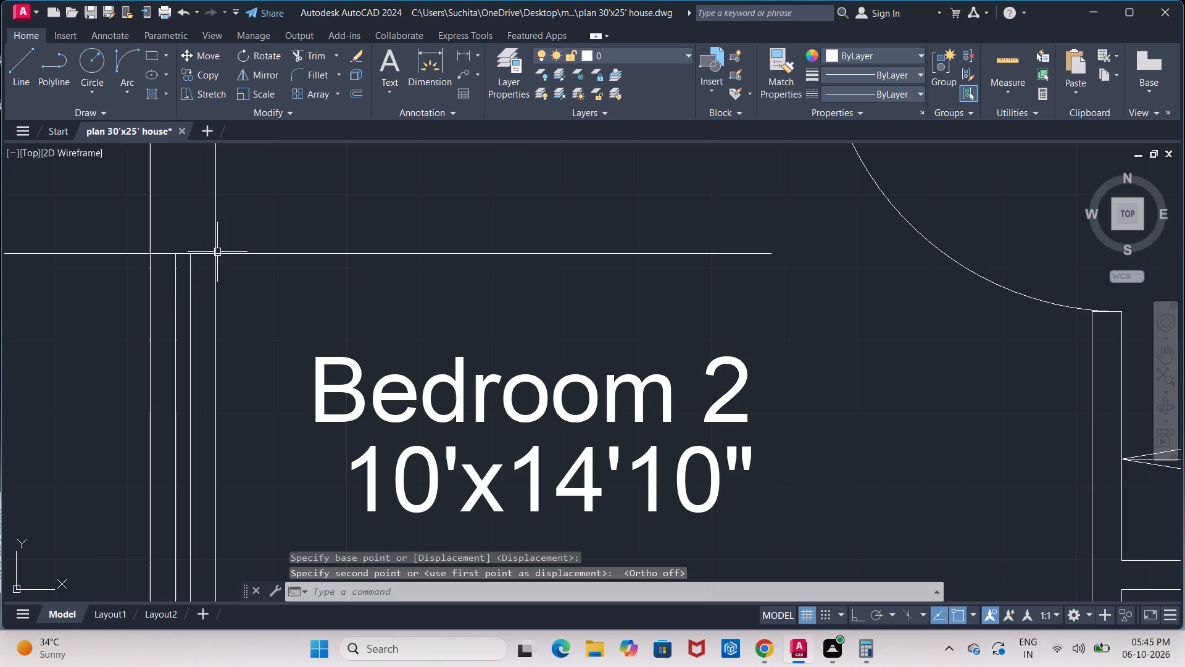
pyautogui.press('Escape')
# Stretch the south end of the Bedroom 2-side wall line, between Bedroom 2 and Toilet 2, straight down past the outer south wall line.
pyautogui.scroll(-2, 275, 327)
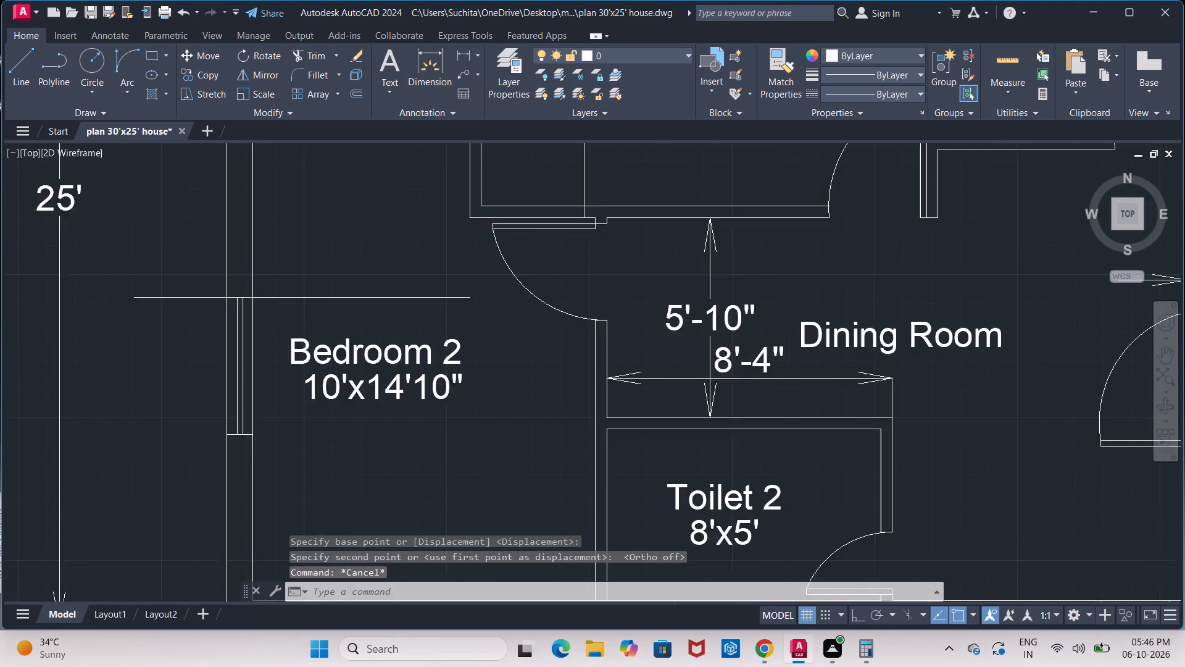
pyautogui.scroll(-2, 275, 326)
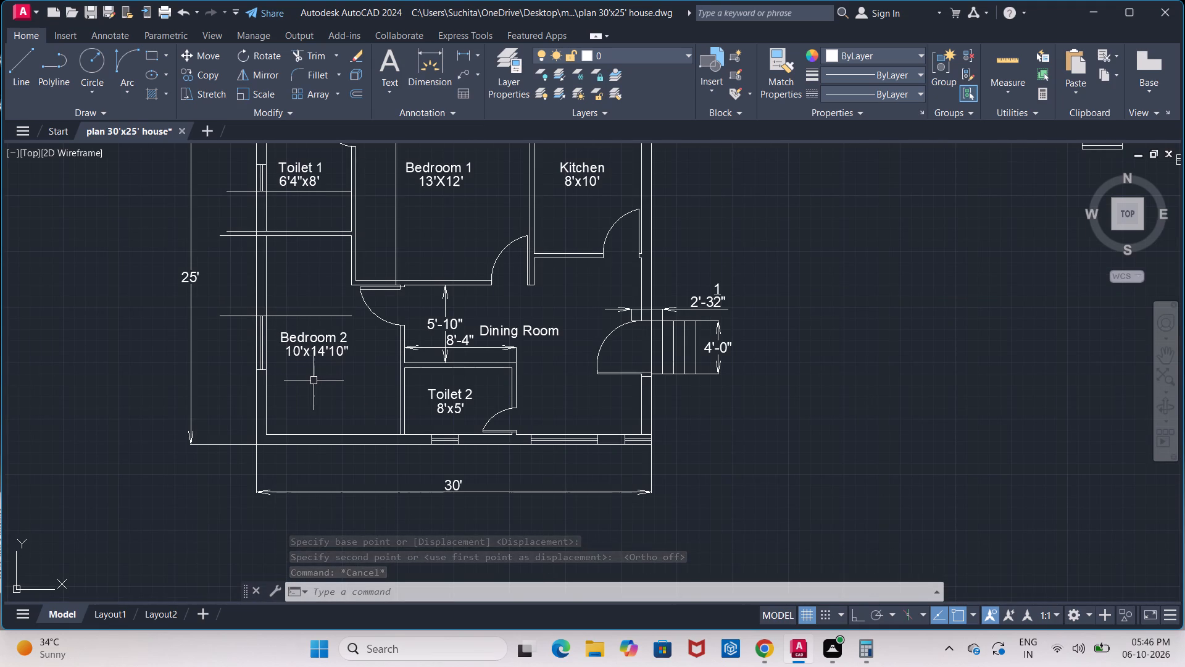
pyautogui.moveTo(314, 380); pyautogui.dragTo(244, 401, button='middle')
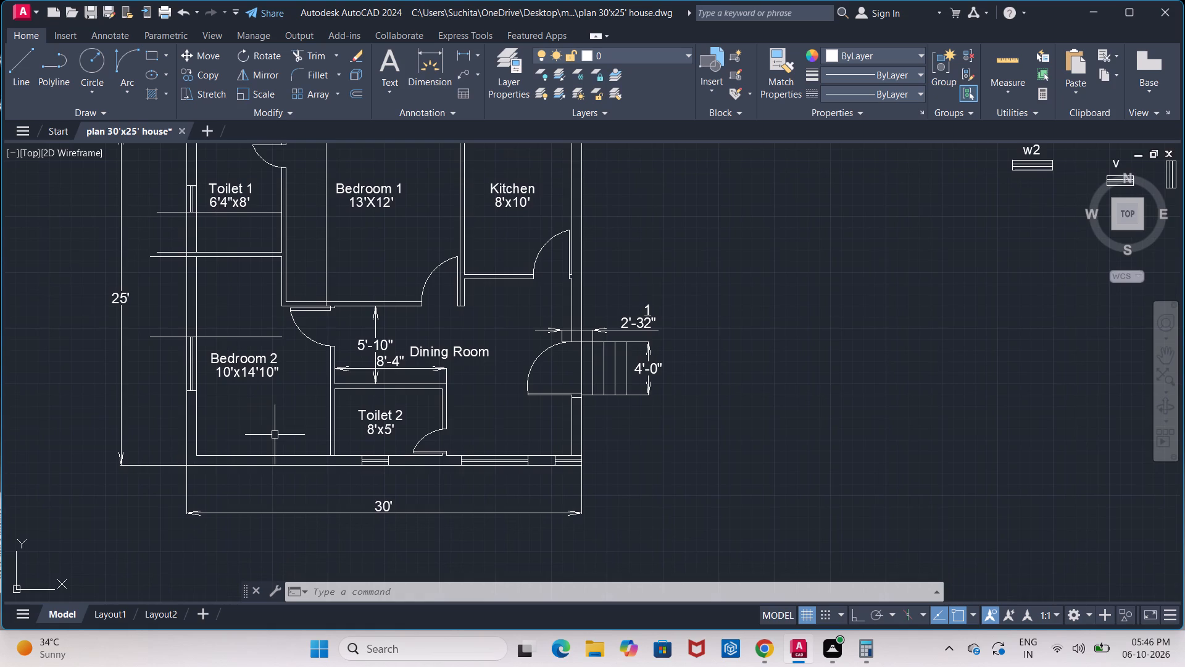
pyautogui.scroll(2, 283, 431)
pyautogui.moveTo(283, 430); pyautogui.dragTo(190, 325, button='middle')
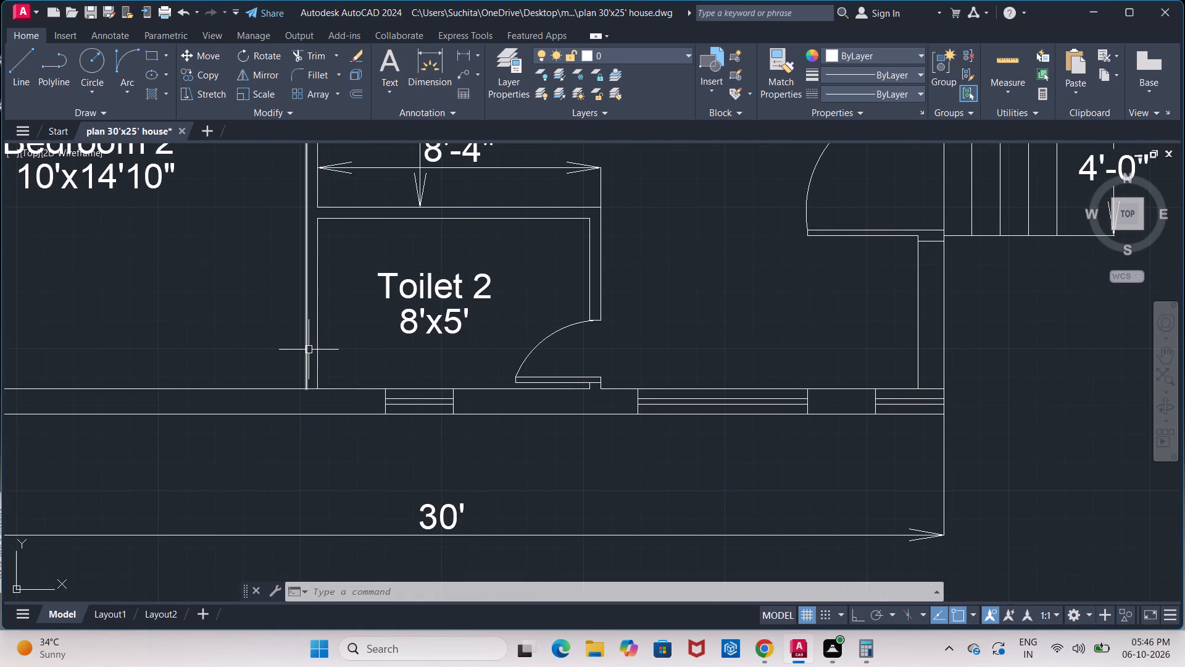
pyautogui.click(309, 349)
pyautogui.click(307, 390)
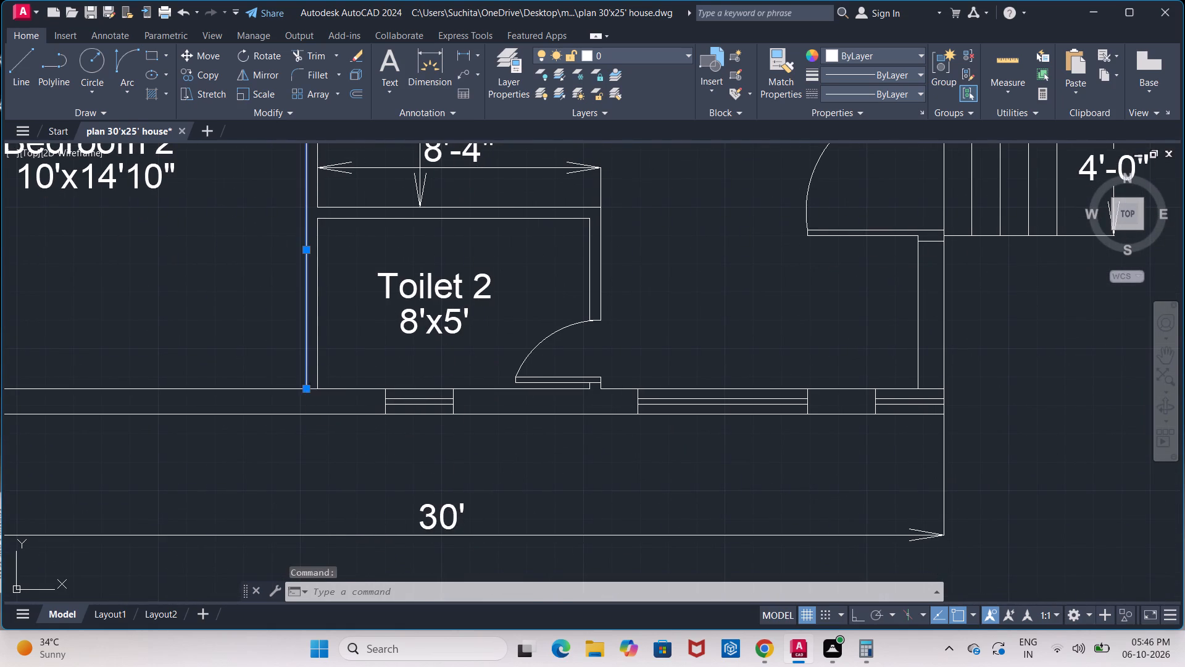
pyautogui.click(309, 442)
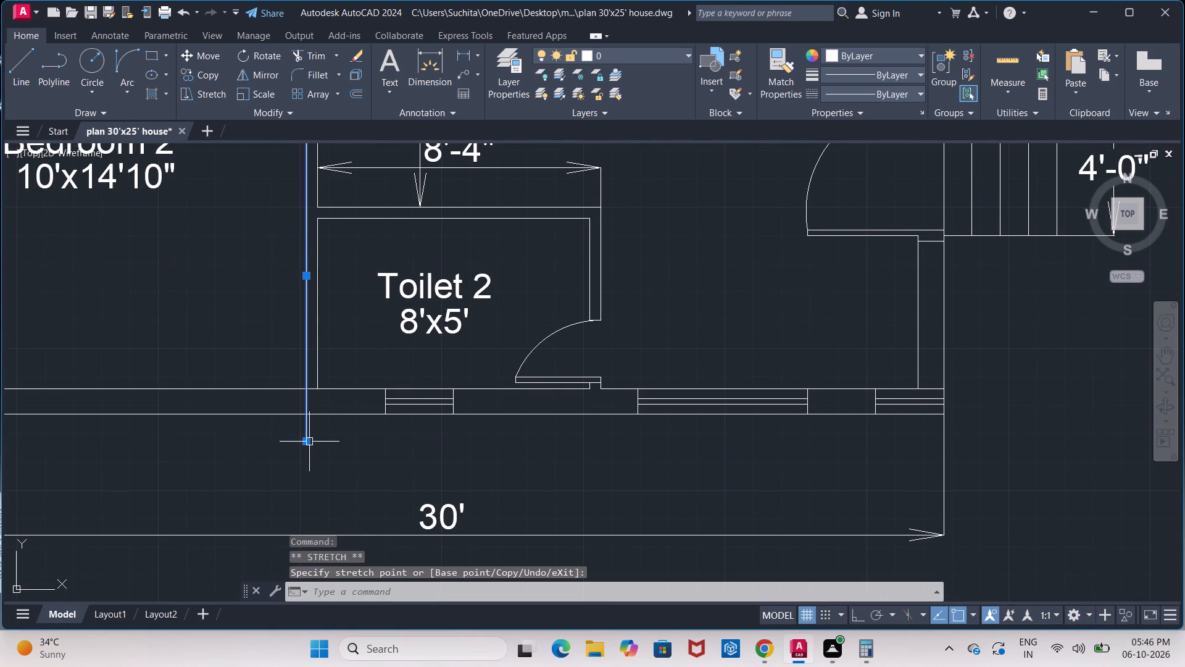
pyautogui.press('Escape')
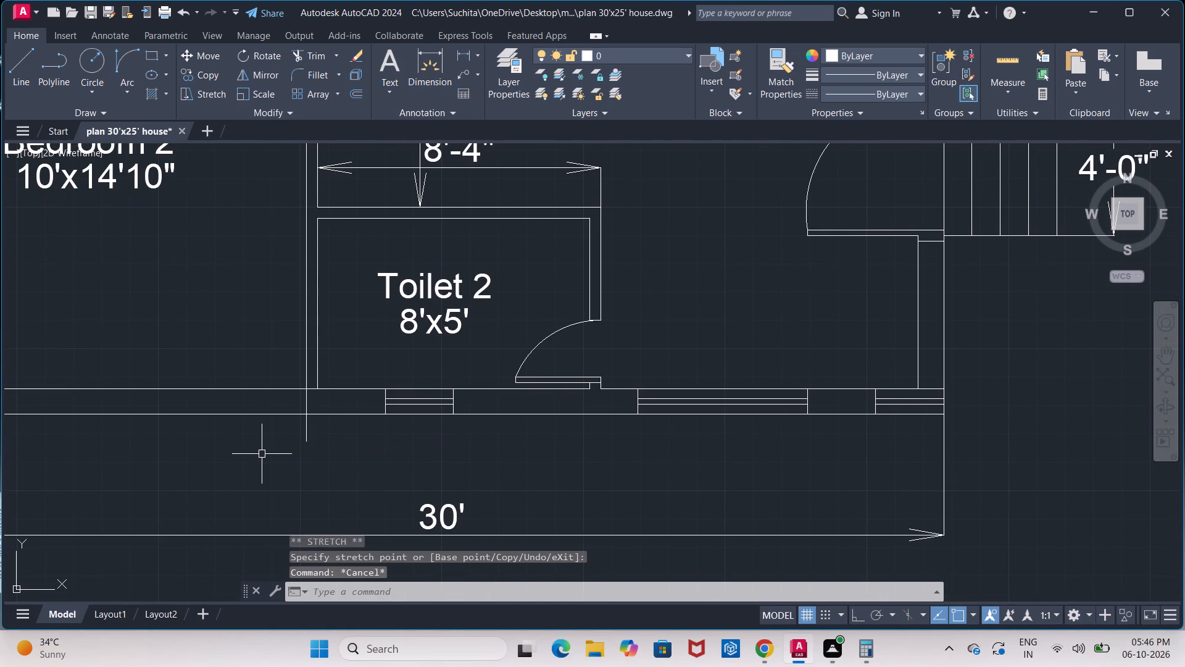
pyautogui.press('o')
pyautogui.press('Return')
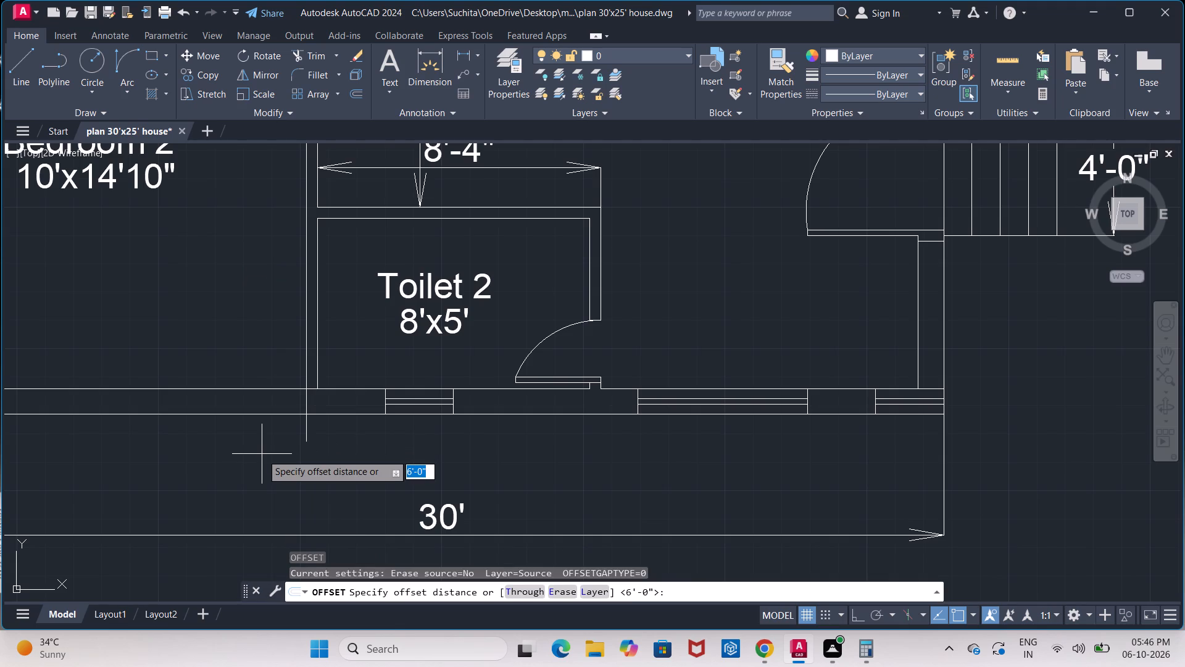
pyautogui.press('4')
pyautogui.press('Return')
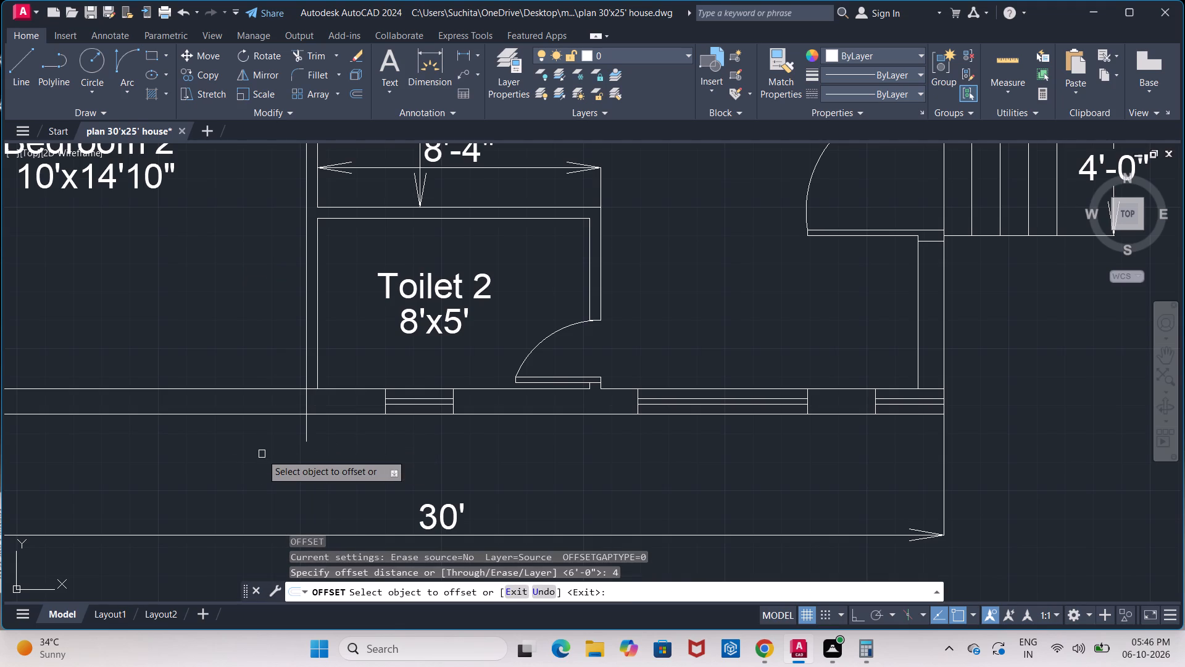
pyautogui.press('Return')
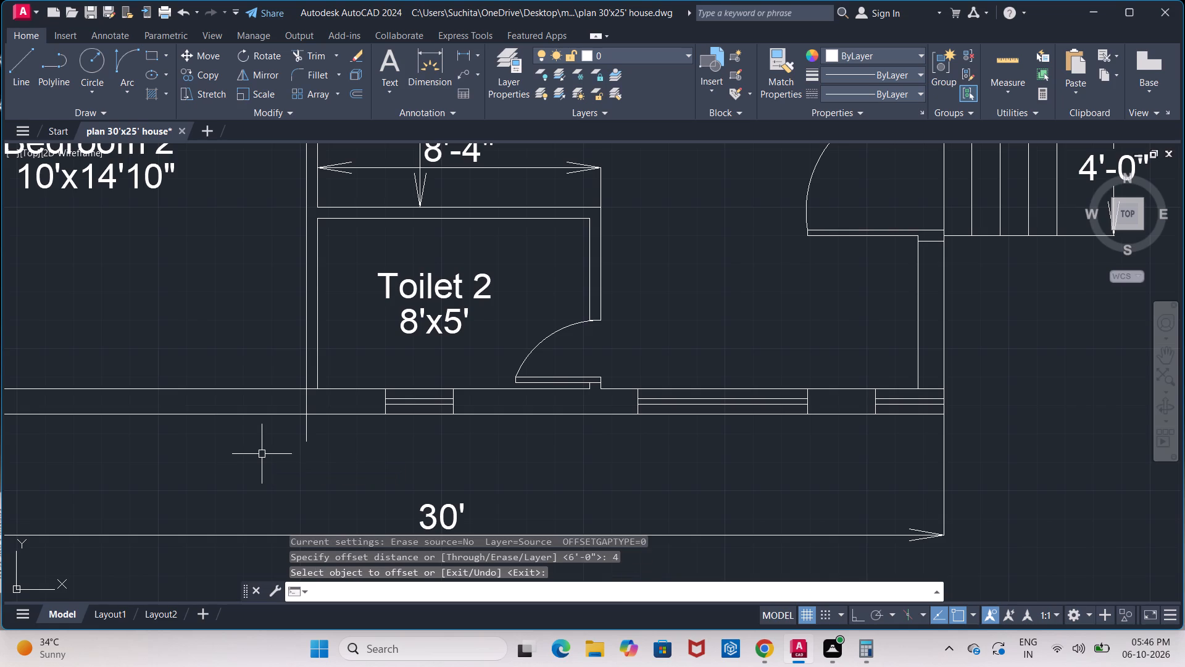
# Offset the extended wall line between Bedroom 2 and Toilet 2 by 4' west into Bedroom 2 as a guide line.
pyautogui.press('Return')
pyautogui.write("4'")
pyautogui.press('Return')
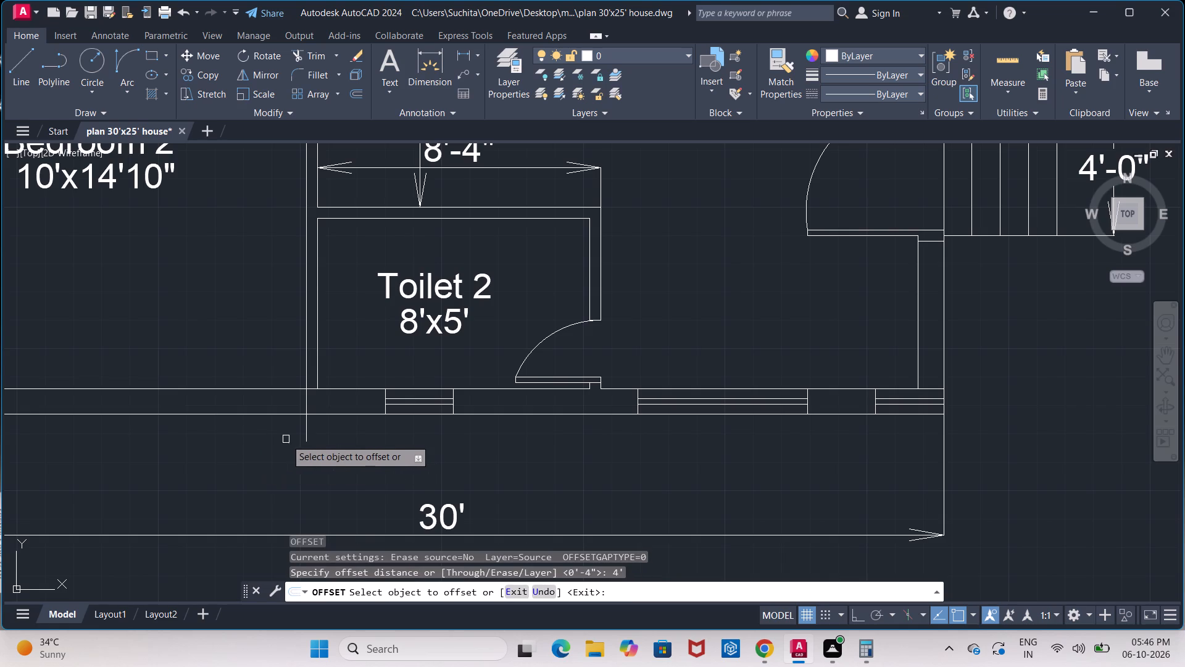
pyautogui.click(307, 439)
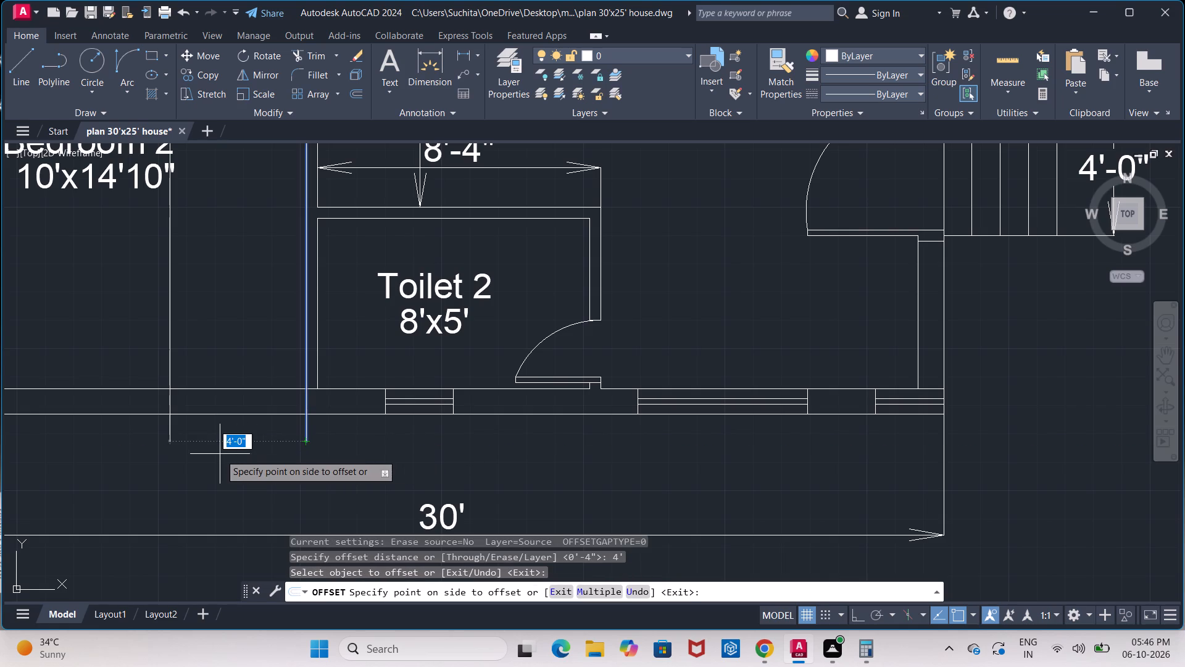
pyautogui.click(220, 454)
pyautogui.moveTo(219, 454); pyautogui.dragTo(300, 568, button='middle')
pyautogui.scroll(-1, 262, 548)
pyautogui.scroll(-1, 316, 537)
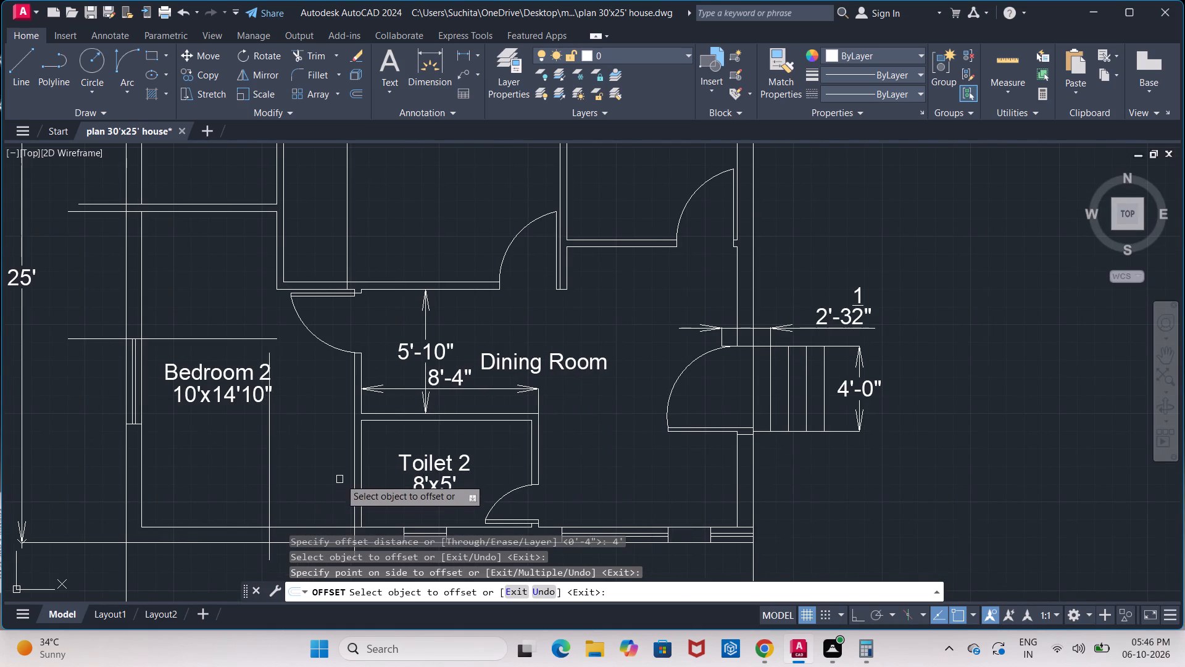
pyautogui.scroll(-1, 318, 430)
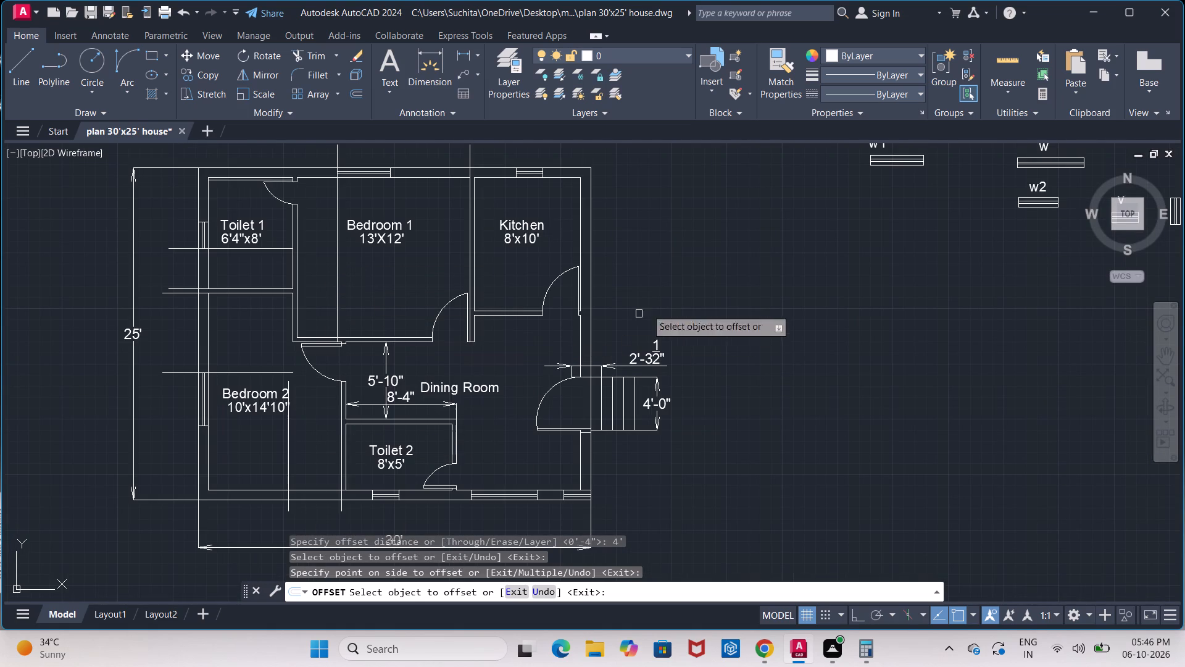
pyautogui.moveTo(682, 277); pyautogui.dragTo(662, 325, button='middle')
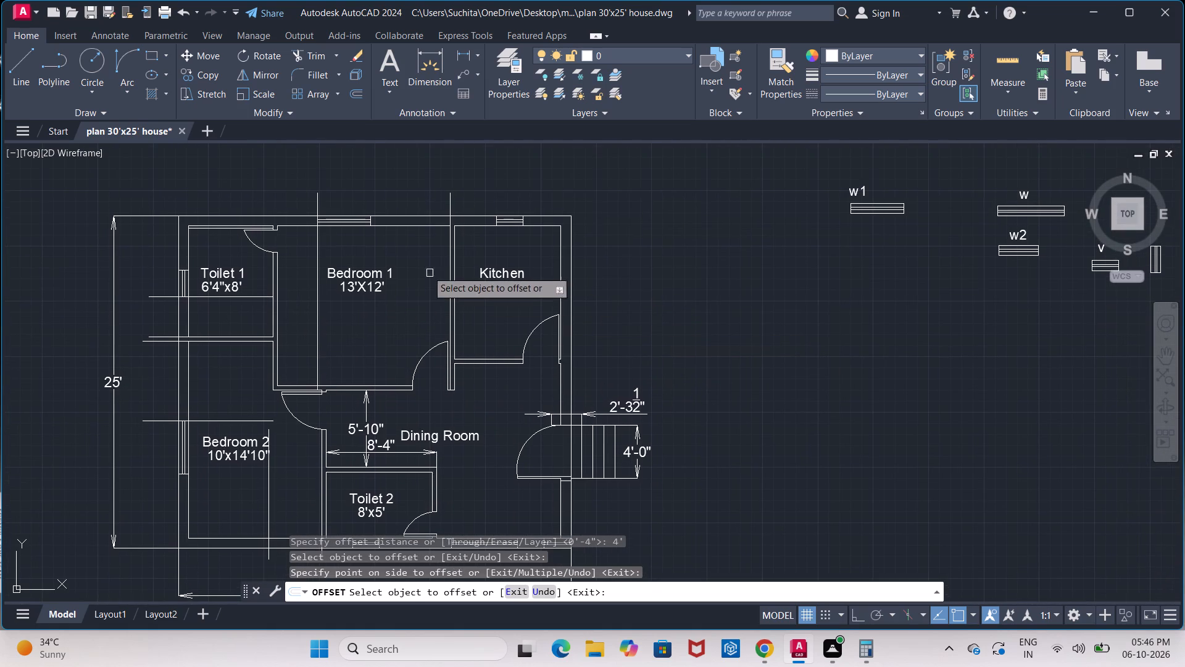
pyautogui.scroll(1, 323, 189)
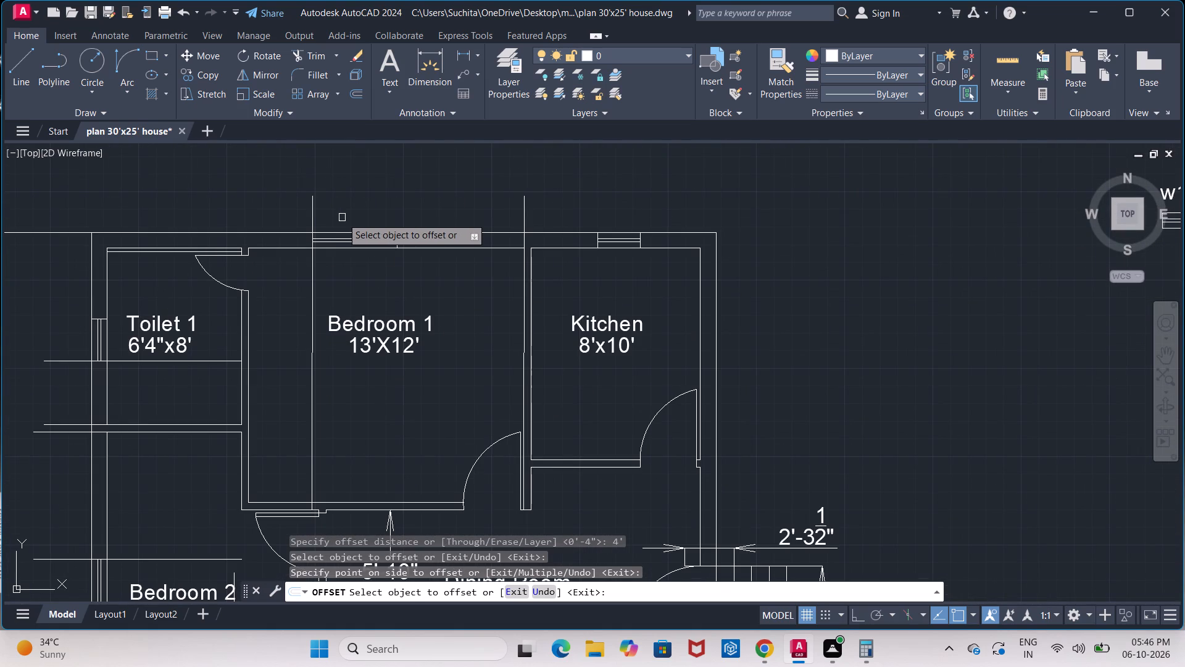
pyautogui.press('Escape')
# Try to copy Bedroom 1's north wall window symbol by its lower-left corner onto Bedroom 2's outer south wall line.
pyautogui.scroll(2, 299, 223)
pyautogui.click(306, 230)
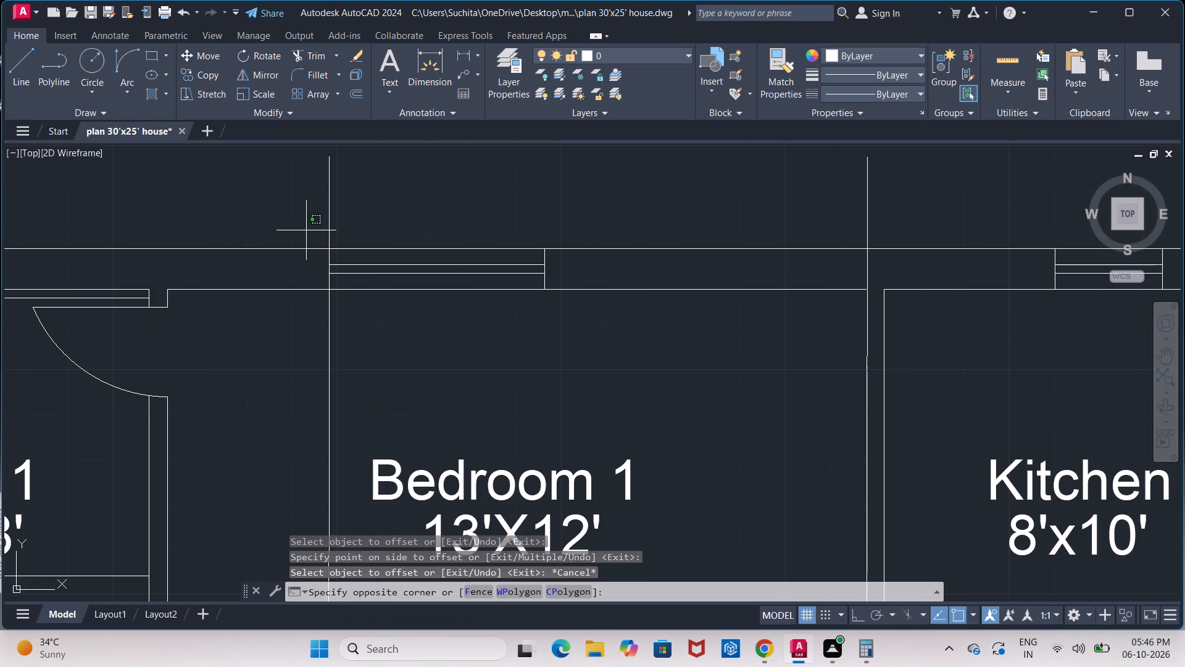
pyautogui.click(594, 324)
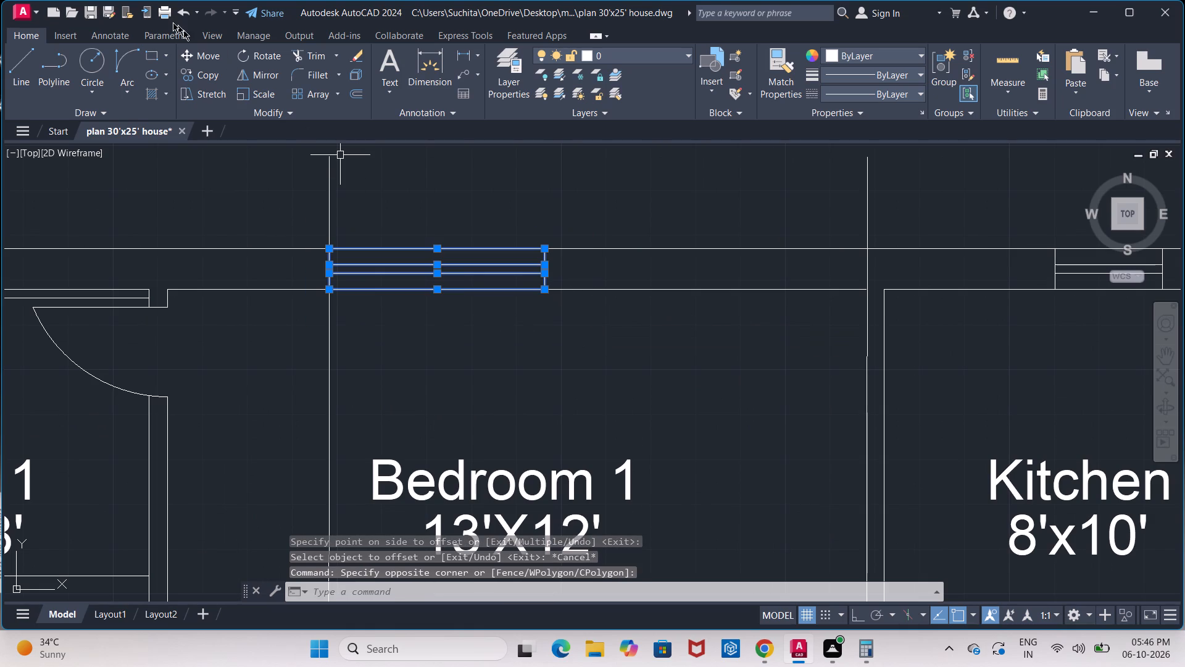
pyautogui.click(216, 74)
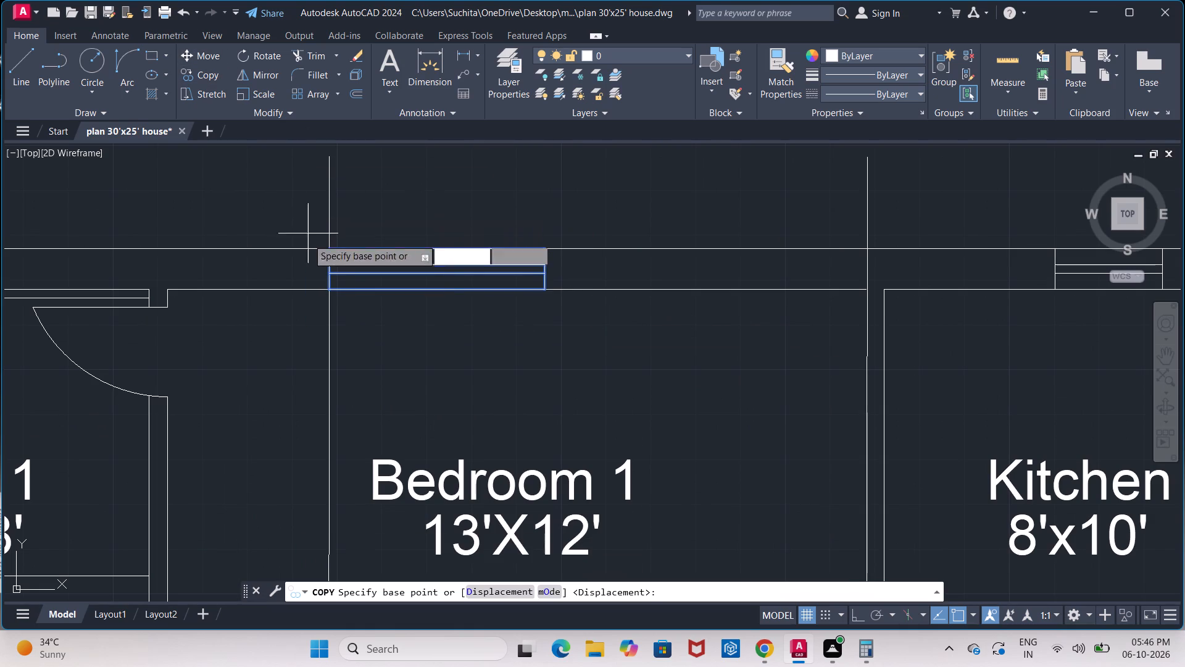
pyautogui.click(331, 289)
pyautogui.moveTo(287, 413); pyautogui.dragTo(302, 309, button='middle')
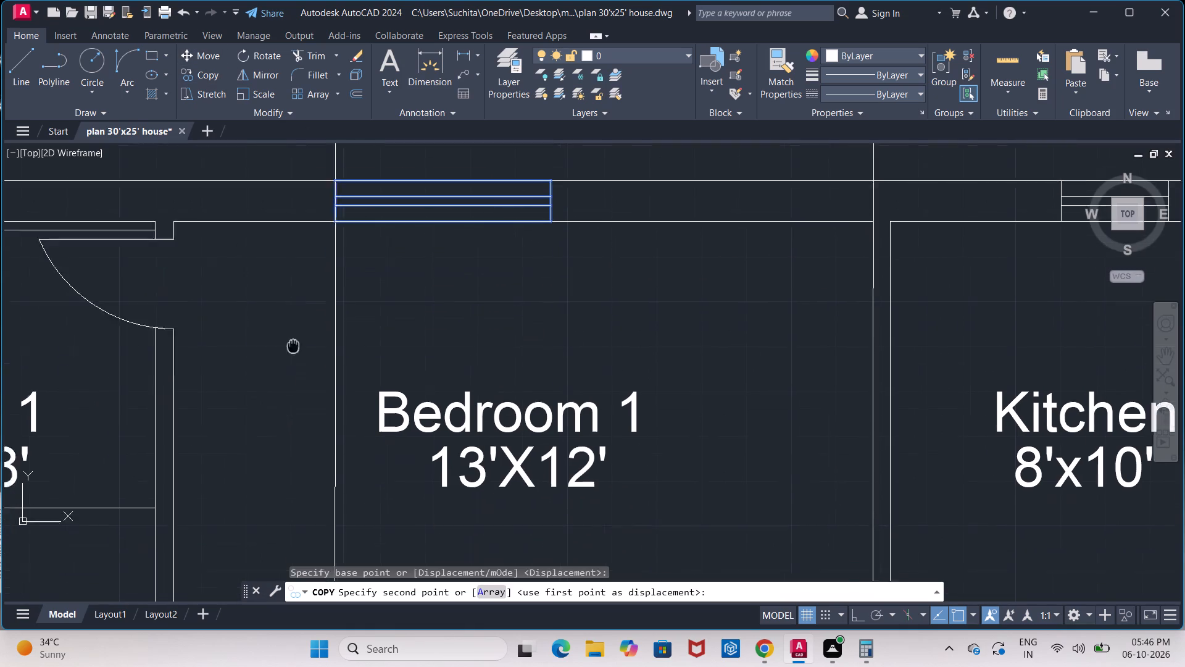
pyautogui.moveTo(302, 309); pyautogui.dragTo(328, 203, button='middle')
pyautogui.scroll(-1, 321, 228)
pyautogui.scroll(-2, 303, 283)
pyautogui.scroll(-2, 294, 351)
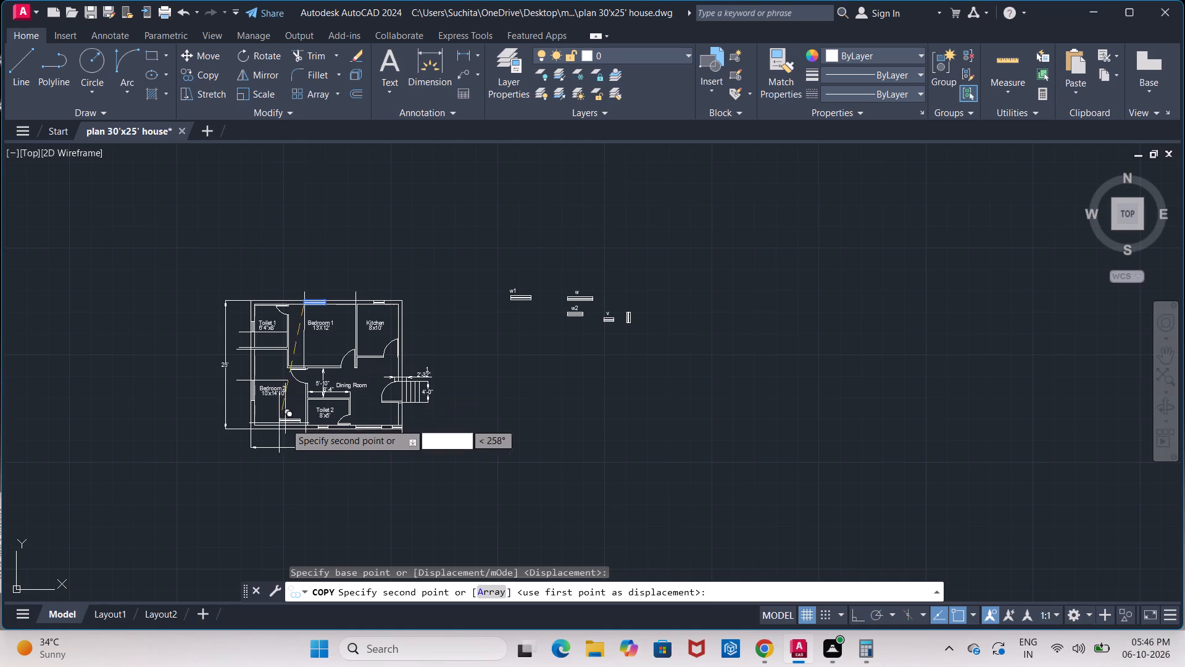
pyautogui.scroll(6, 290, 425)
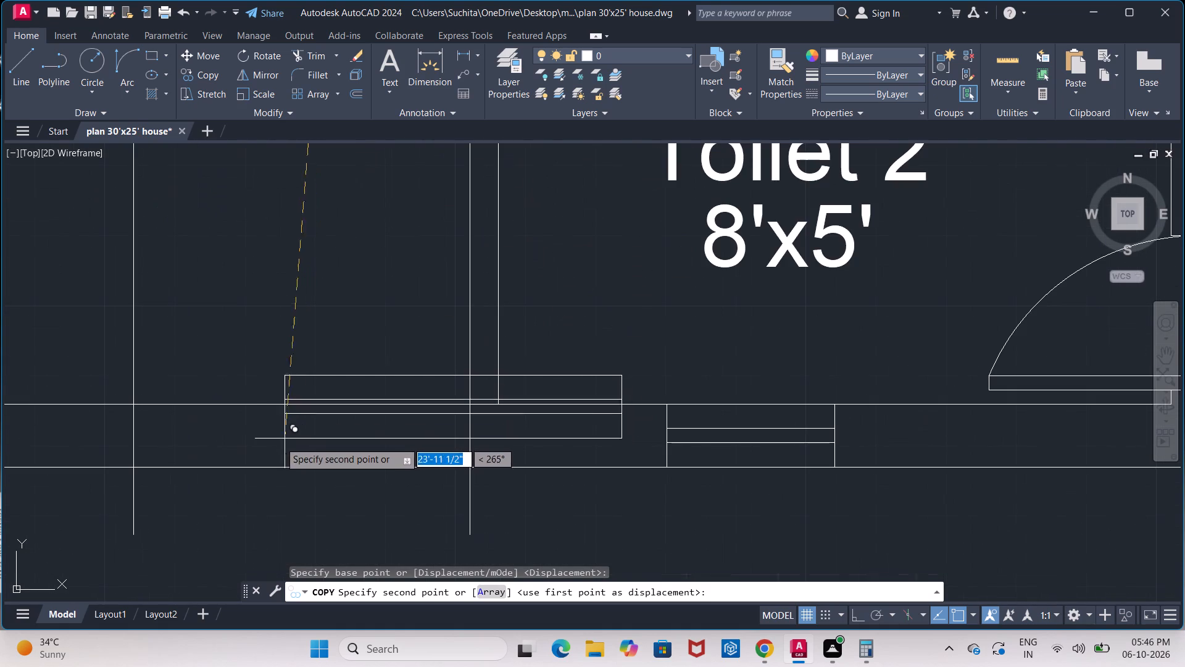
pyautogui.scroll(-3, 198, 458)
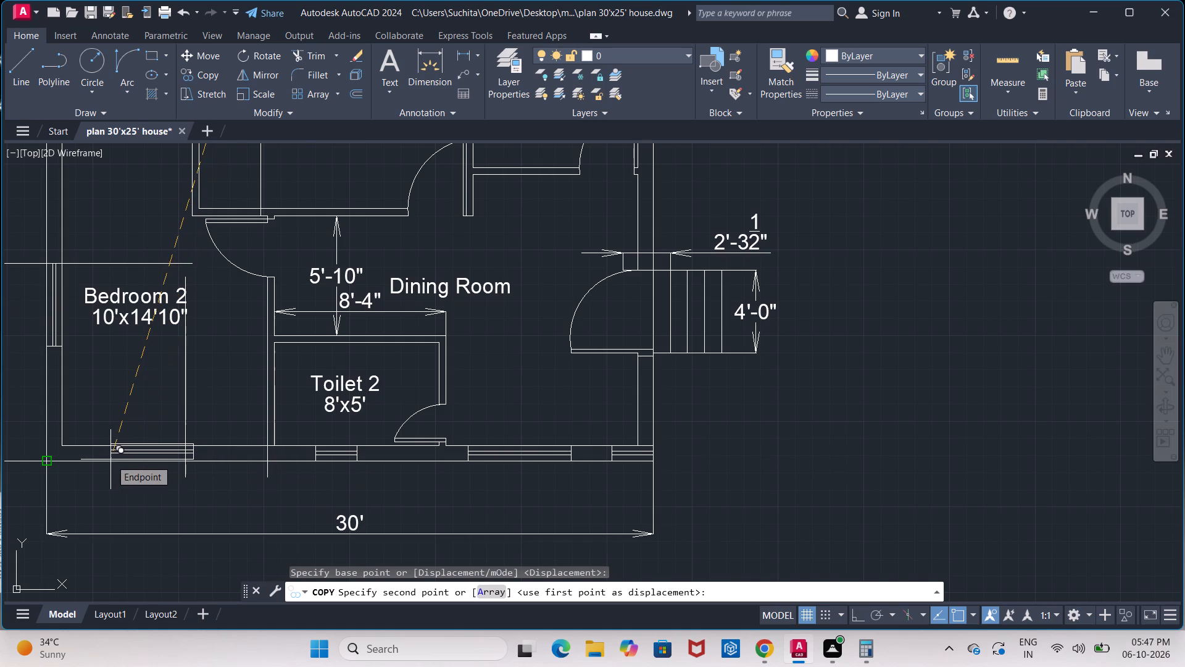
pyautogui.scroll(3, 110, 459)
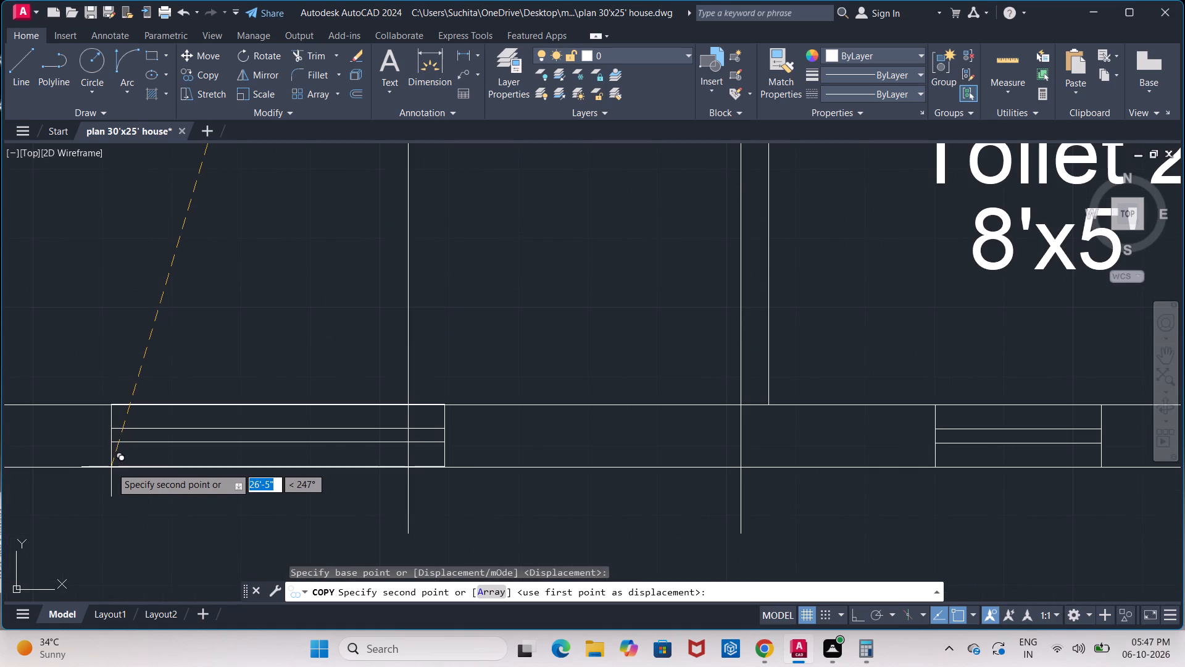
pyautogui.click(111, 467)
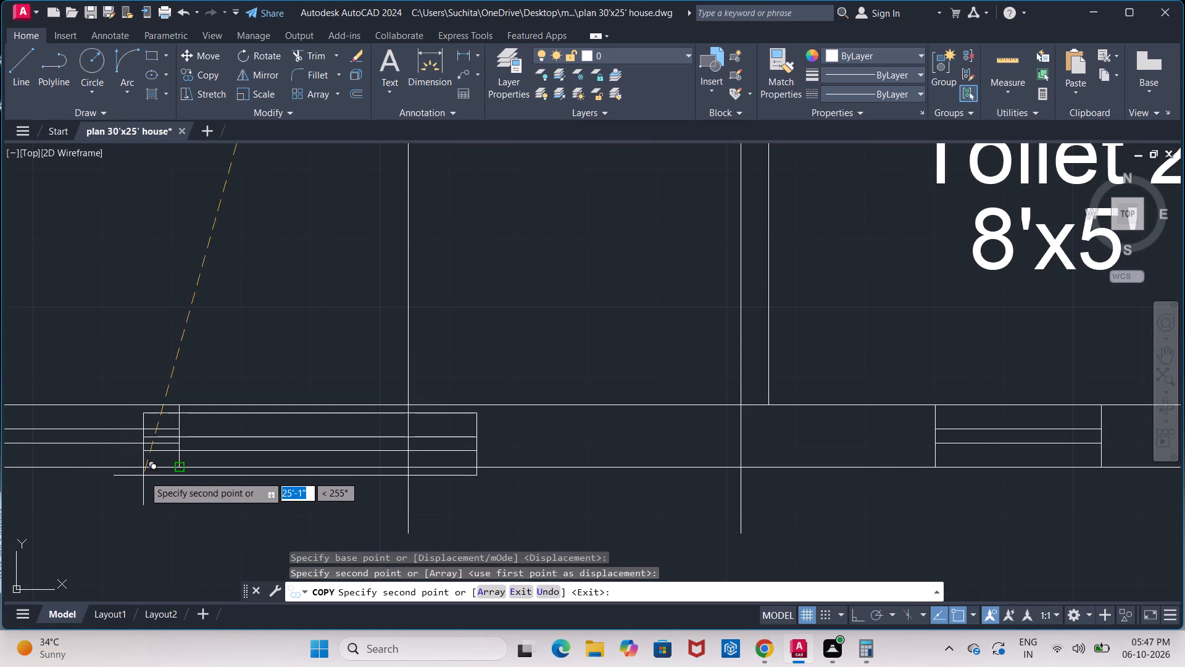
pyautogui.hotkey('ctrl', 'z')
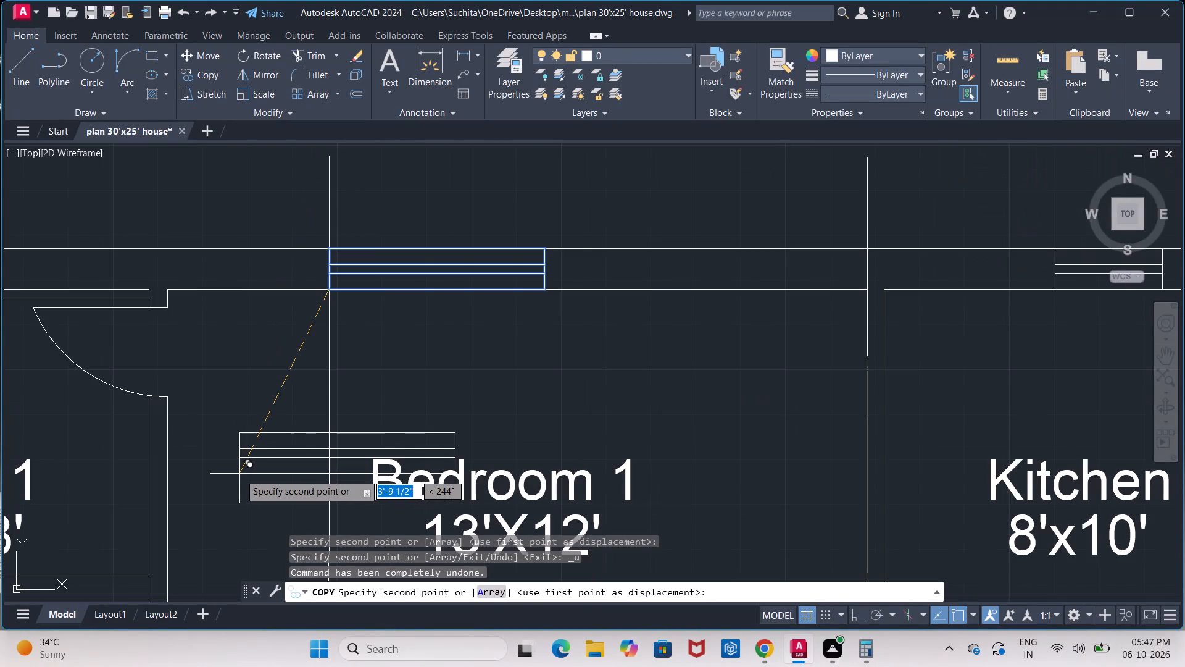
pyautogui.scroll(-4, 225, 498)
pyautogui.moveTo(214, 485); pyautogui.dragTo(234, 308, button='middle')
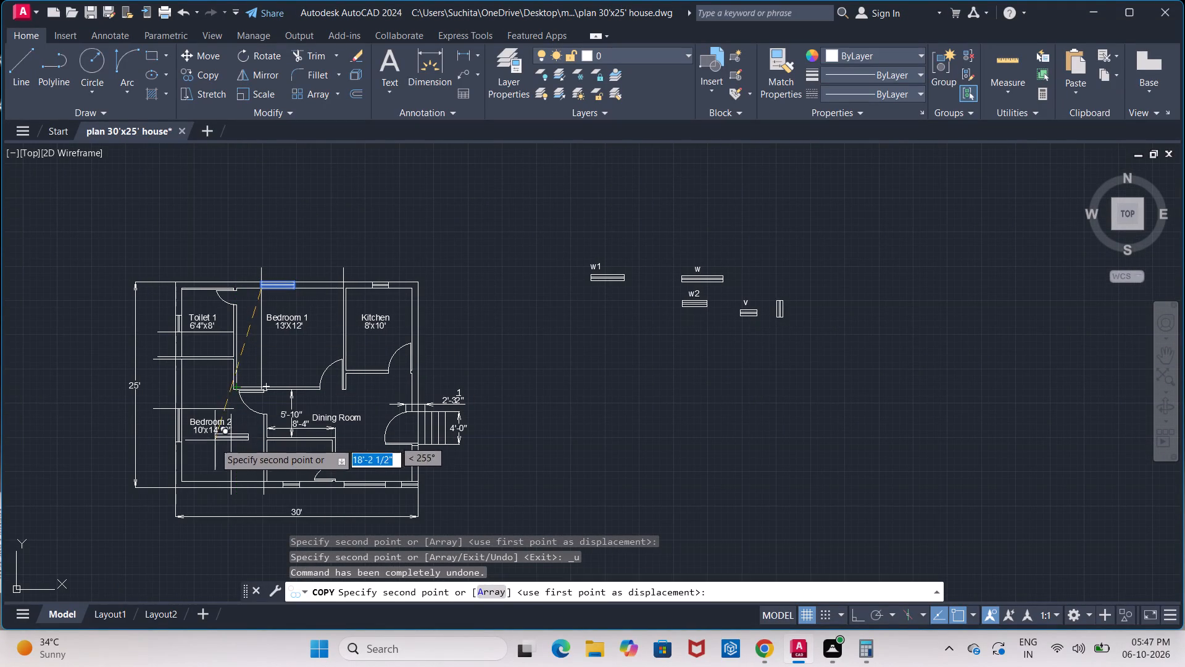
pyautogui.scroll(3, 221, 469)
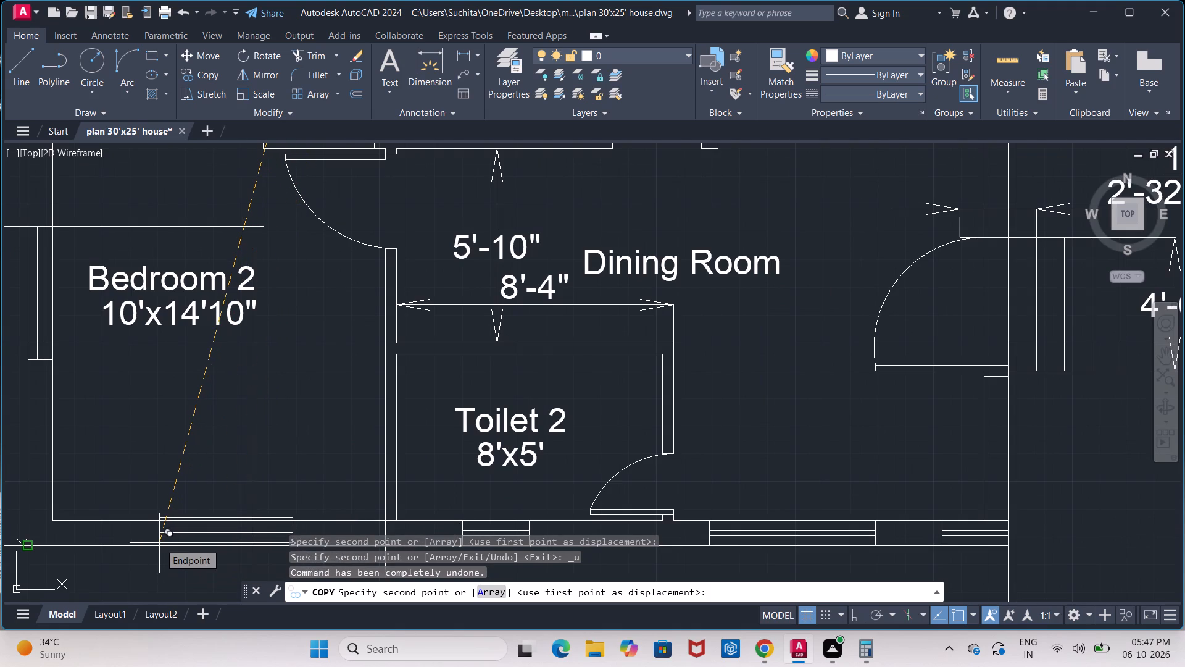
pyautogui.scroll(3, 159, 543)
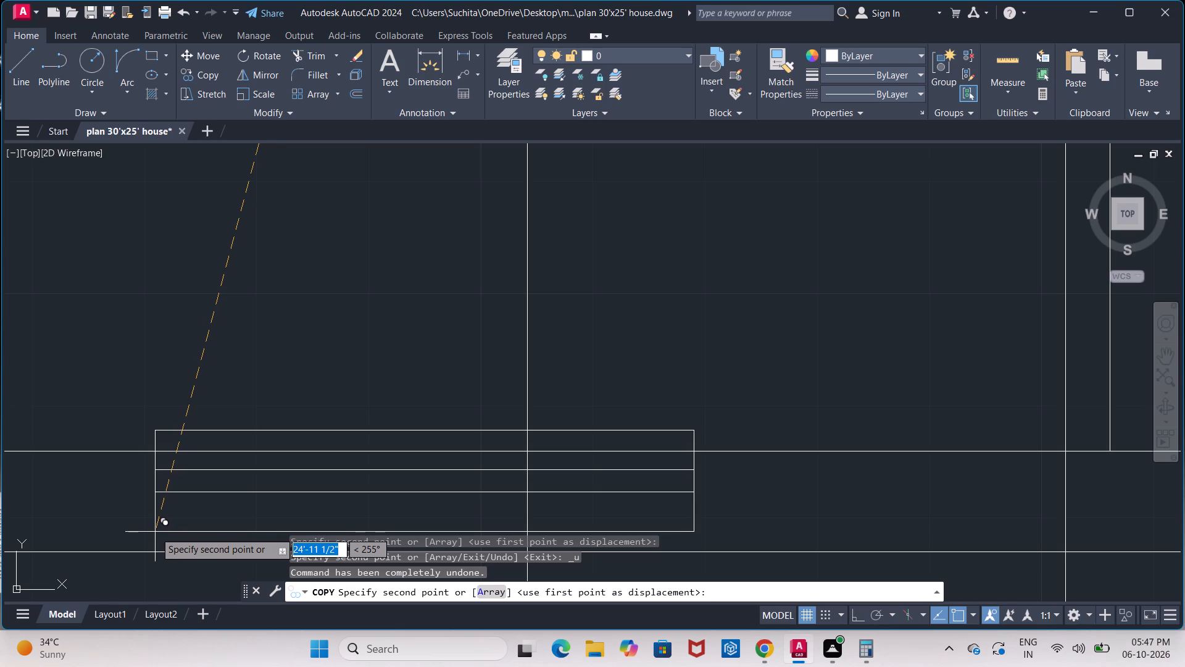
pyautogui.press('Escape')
# With Ortho on, stretch the south end of Bedroom 2's short upper east wall line straight down past the outer south wall line.
pyautogui.scroll(-4, 157, 532)
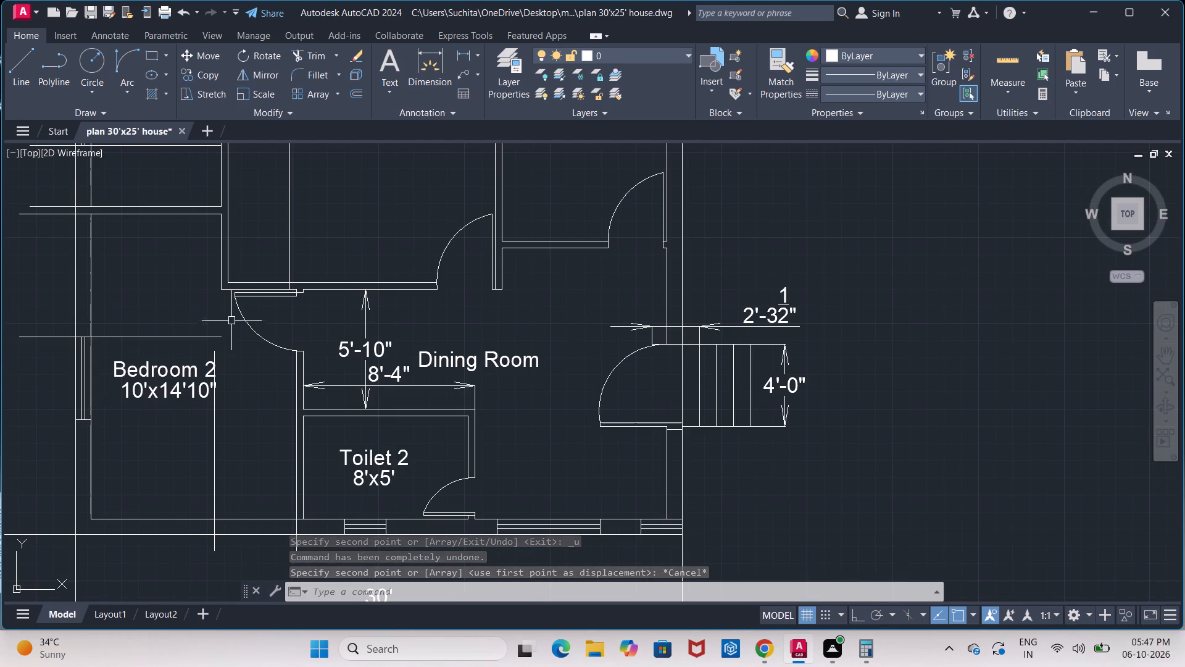
pyautogui.click(220, 279)
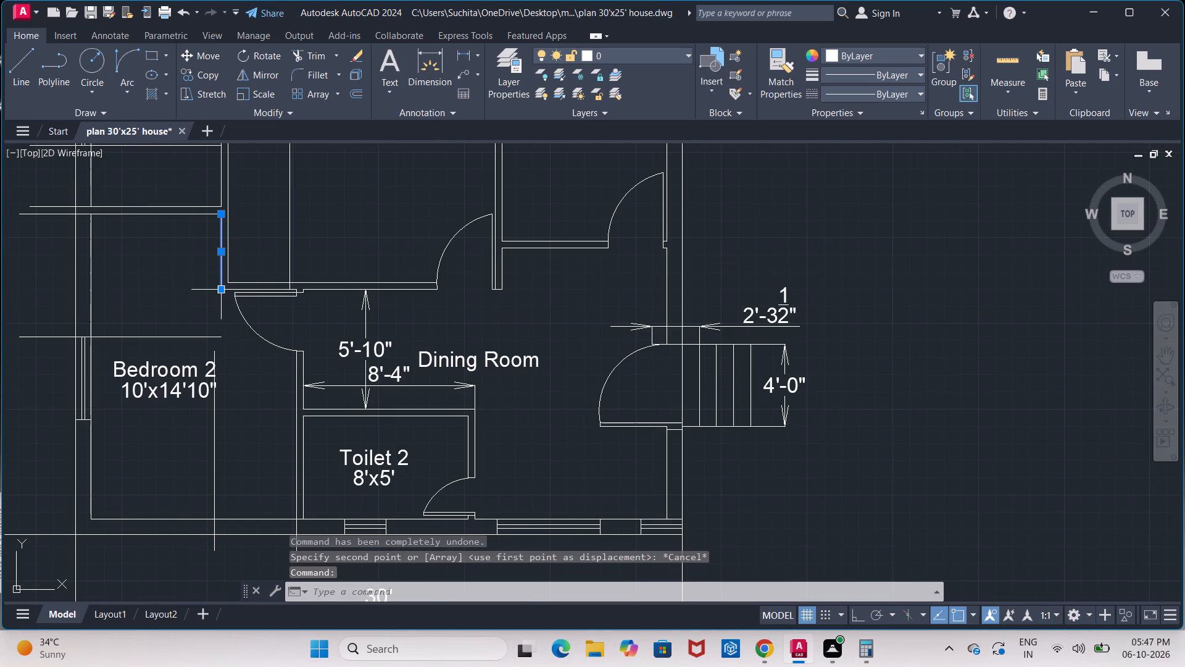
pyautogui.click(220, 290)
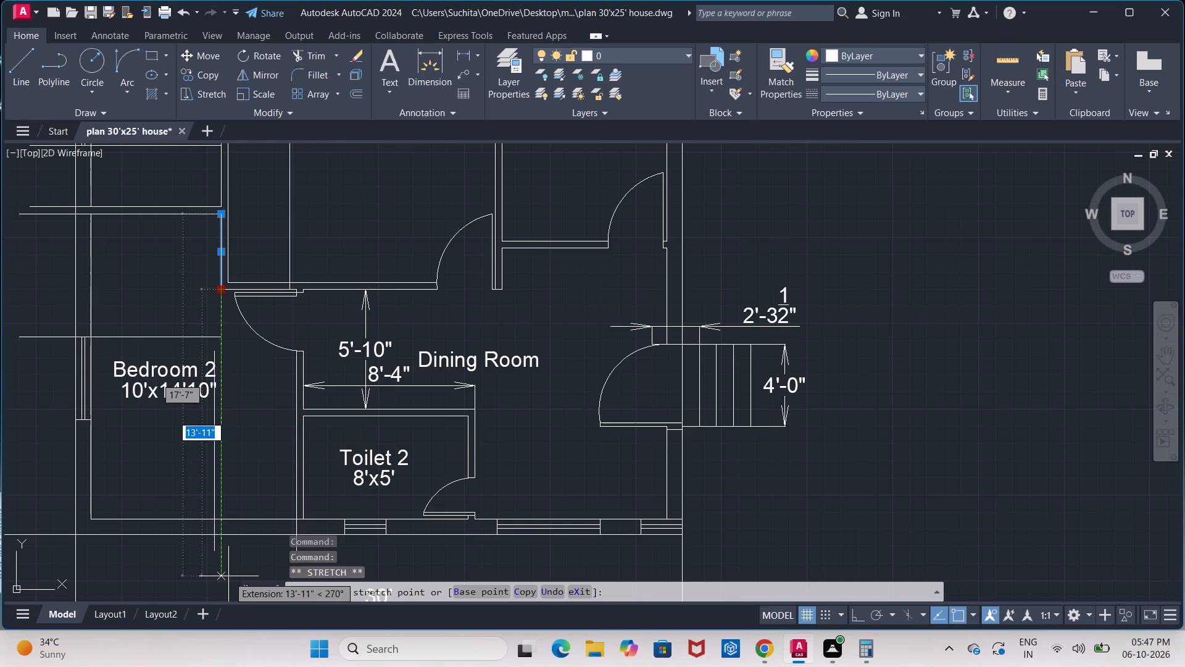
pyautogui.click(855, 623)
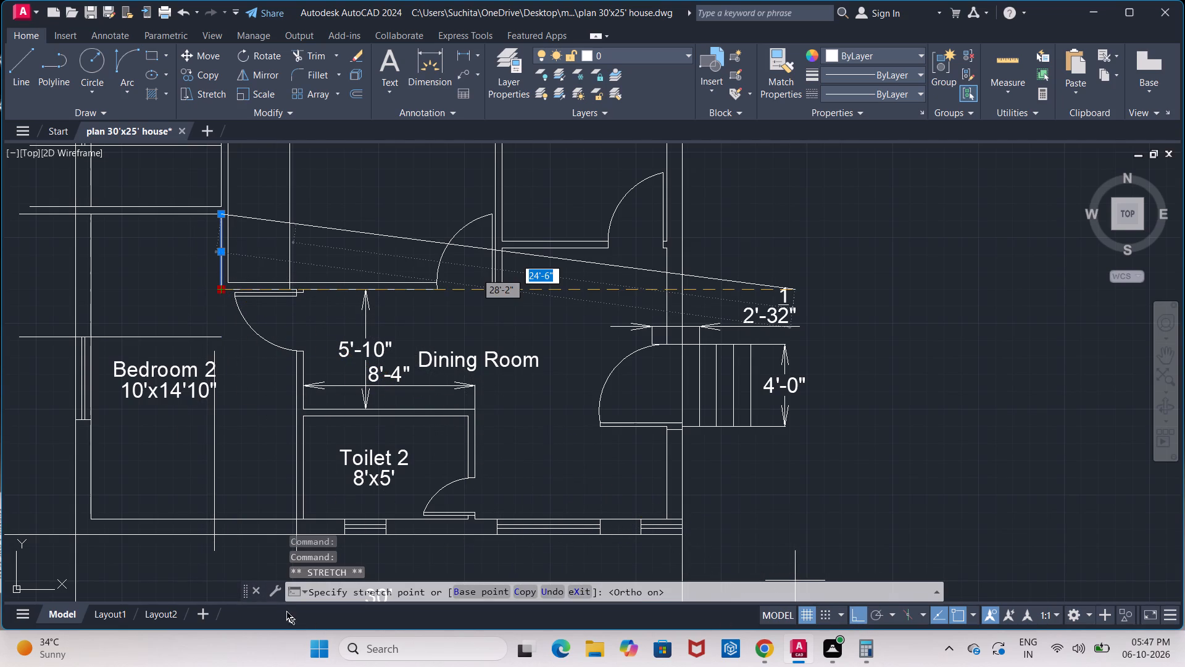
pyautogui.click(237, 578)
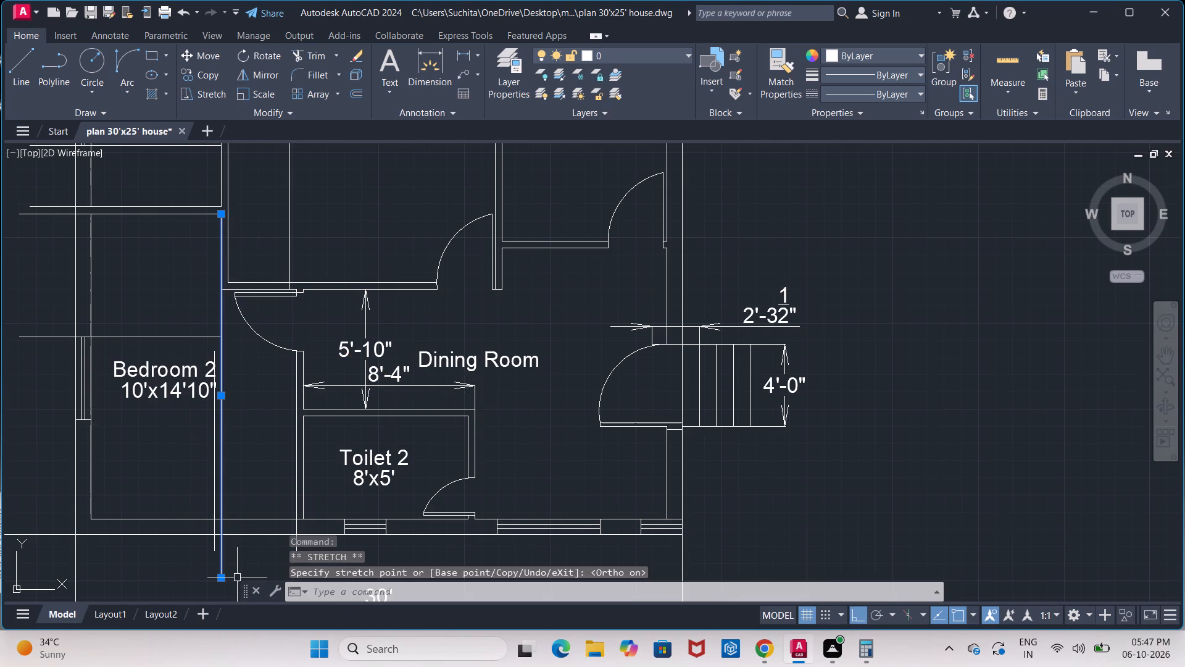
pyautogui.press('Escape')
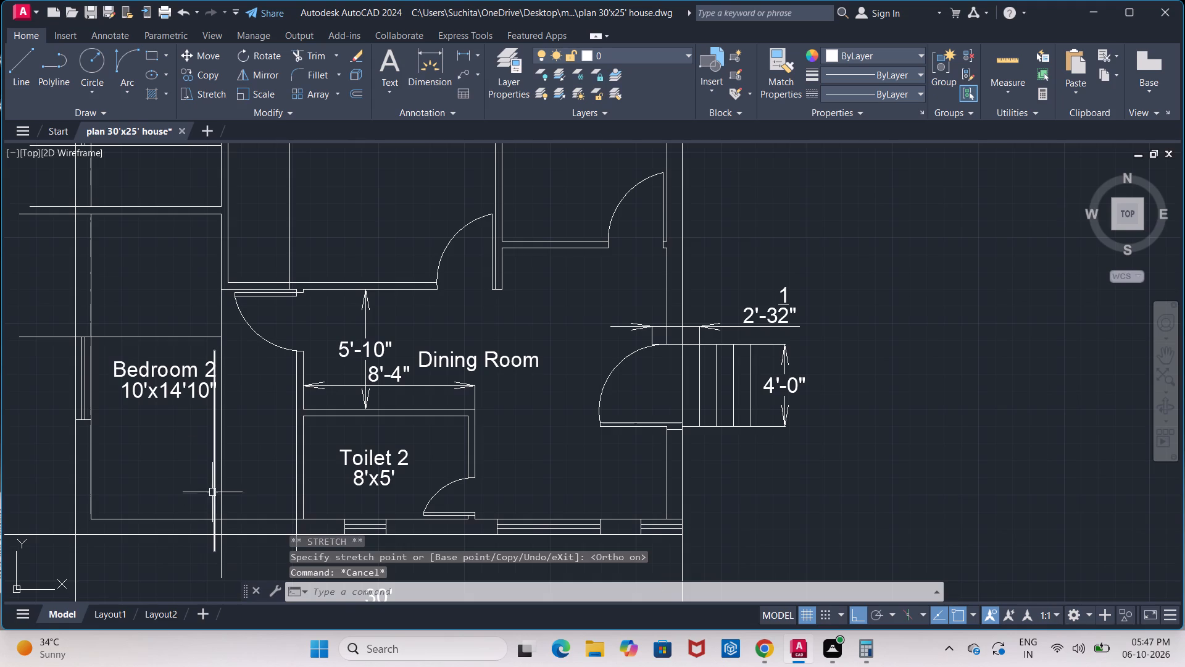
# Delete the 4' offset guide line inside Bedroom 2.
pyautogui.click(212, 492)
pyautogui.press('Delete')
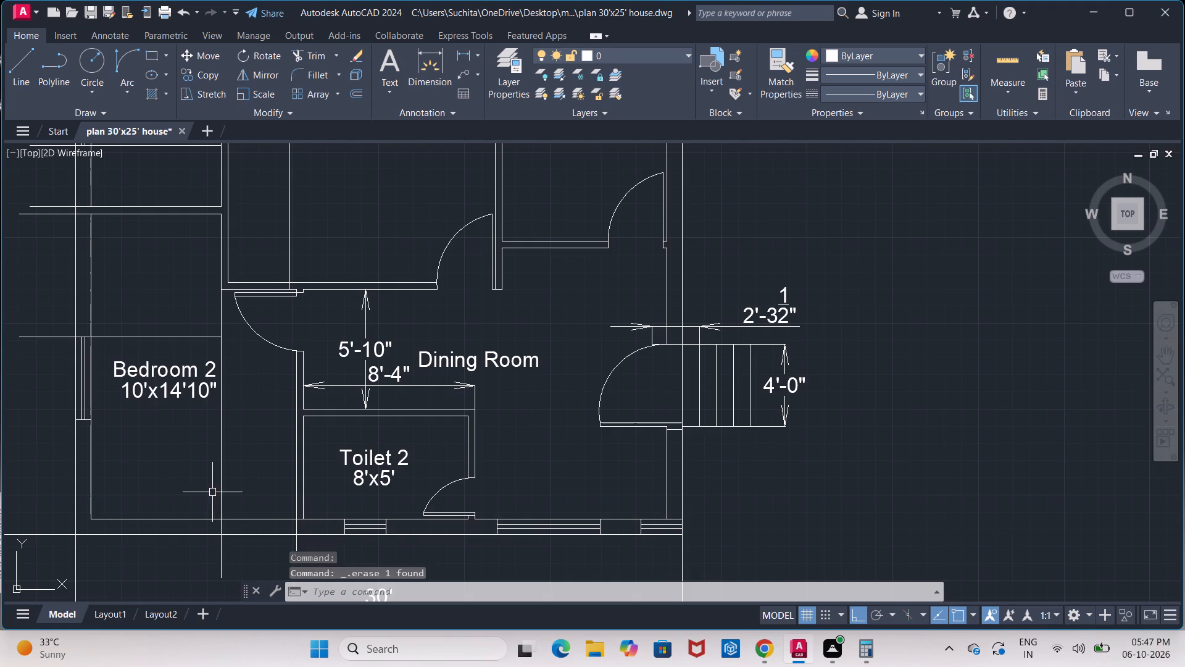
# With Ortho off, copy Bedroom 1's north wall window symbol by its lower-right corner to where Bedroom 2's extended east wall line meets the outer south wall line.
pyautogui.scroll(-2, 244, 447)
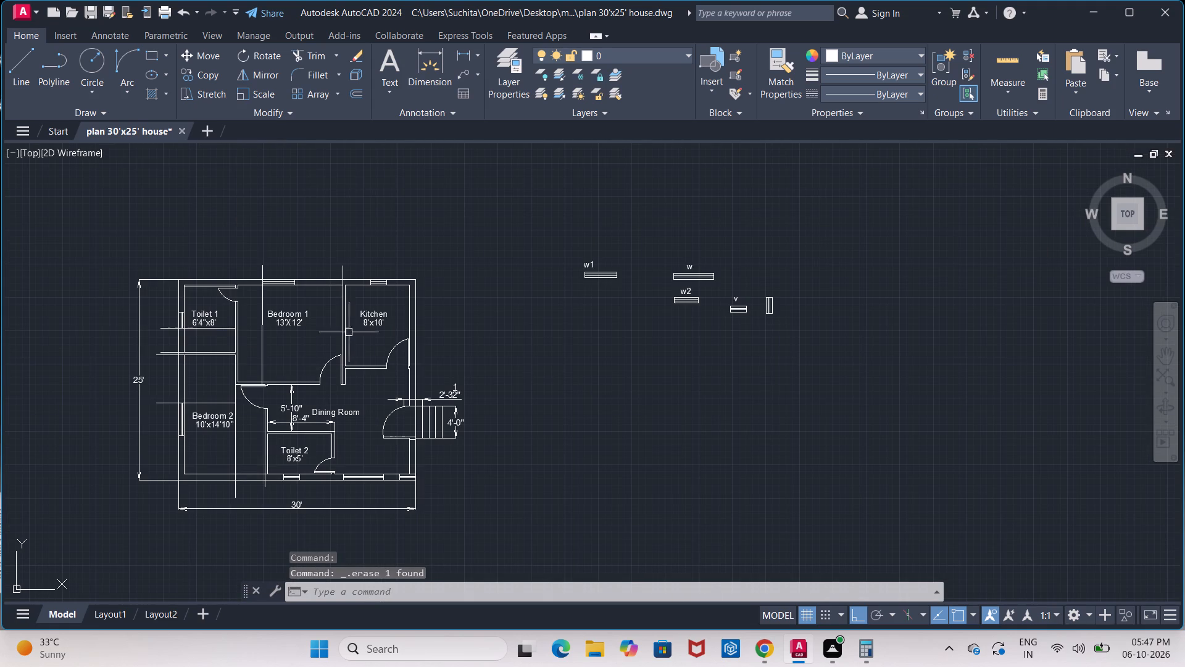
pyautogui.scroll(2, 289, 267)
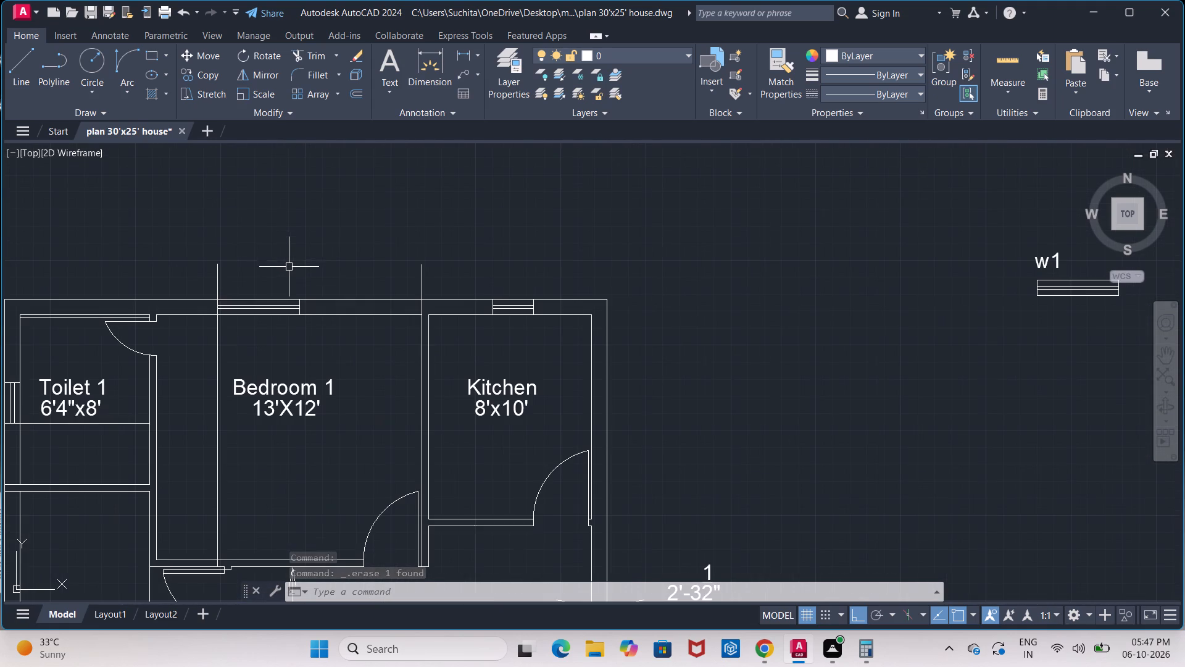
pyautogui.click(203, 287)
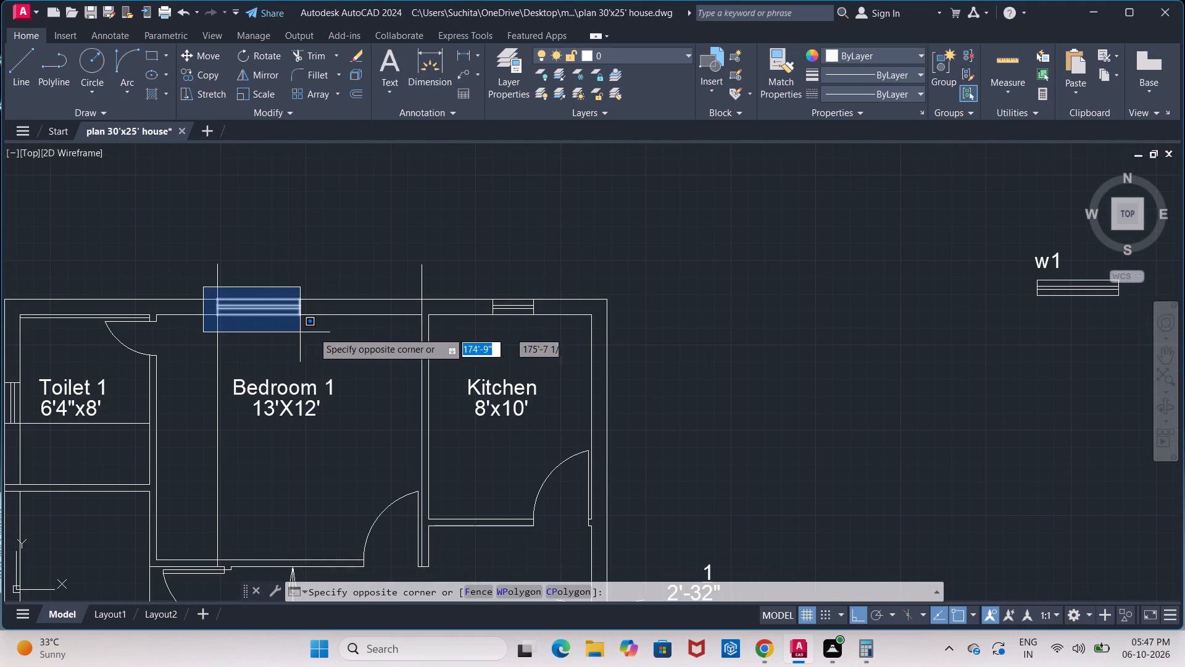
pyautogui.click(313, 331)
pyautogui.click(196, 75)
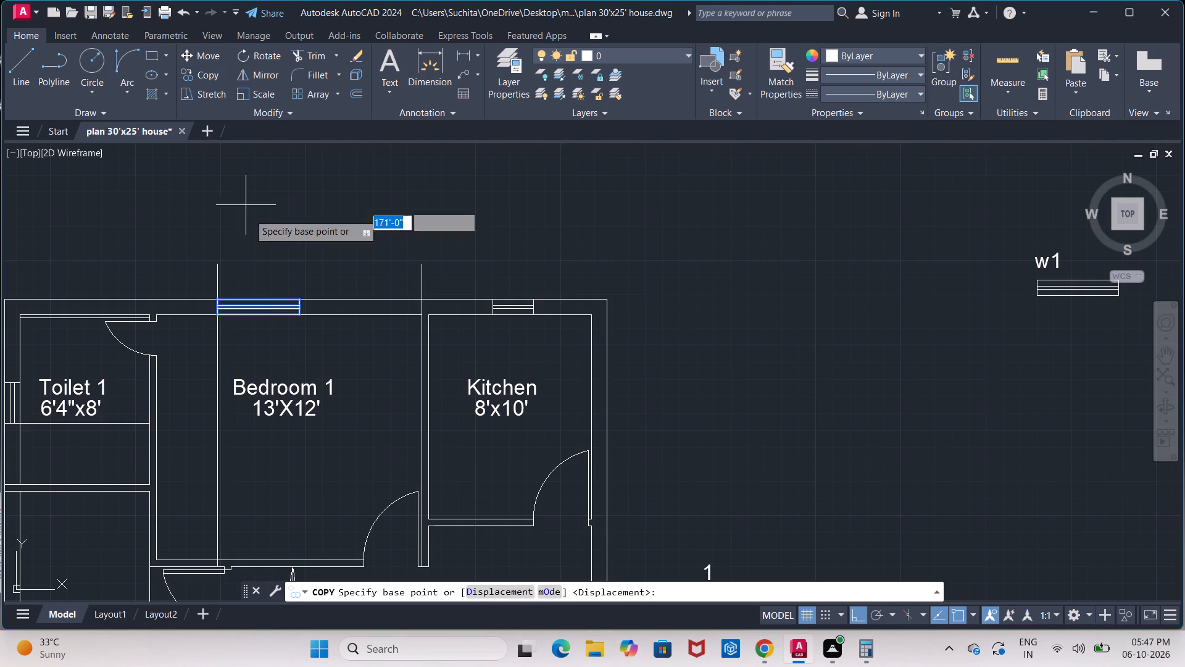
pyautogui.click(301, 317)
pyautogui.moveTo(252, 403); pyautogui.dragTo(330, 283, button='middle')
pyautogui.scroll(-1, 261, 373)
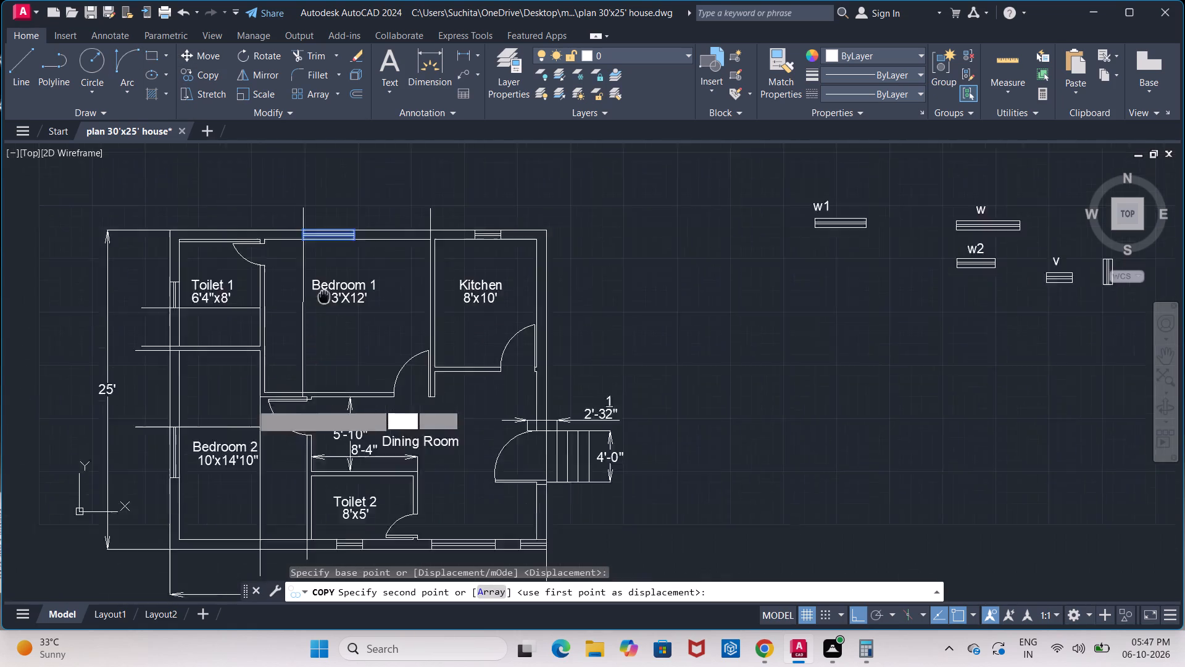
pyautogui.moveTo(330, 283); pyautogui.dragTo(372, 217, button='middle')
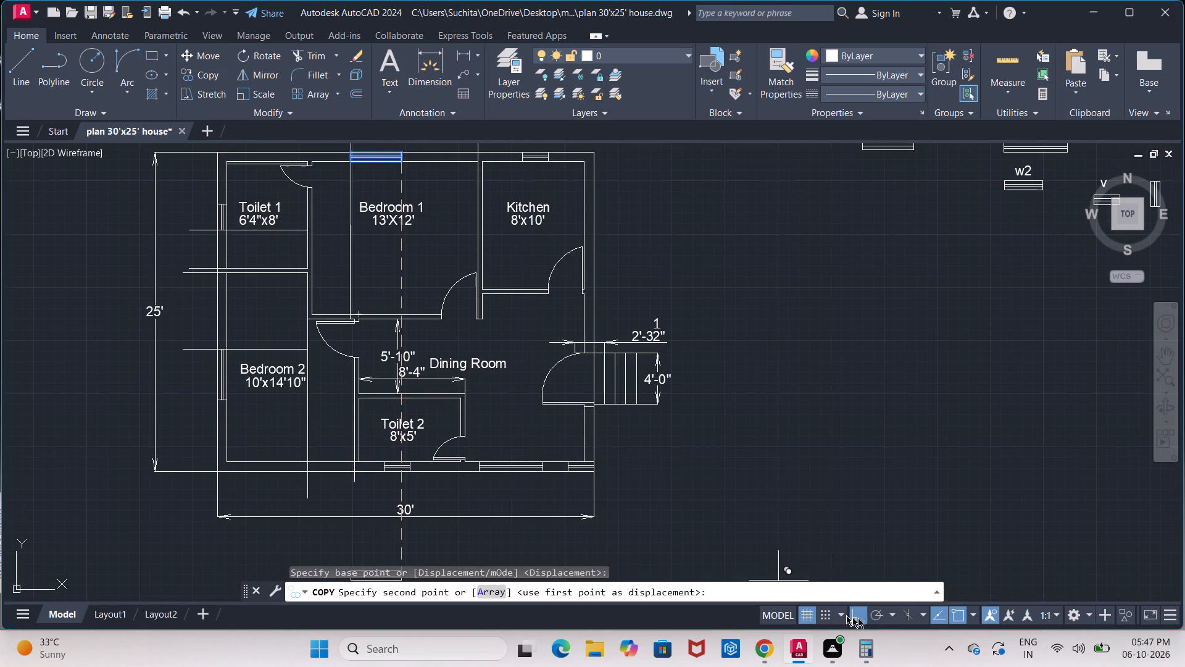
pyautogui.click(867, 616)
pyautogui.scroll(1, 295, 459)
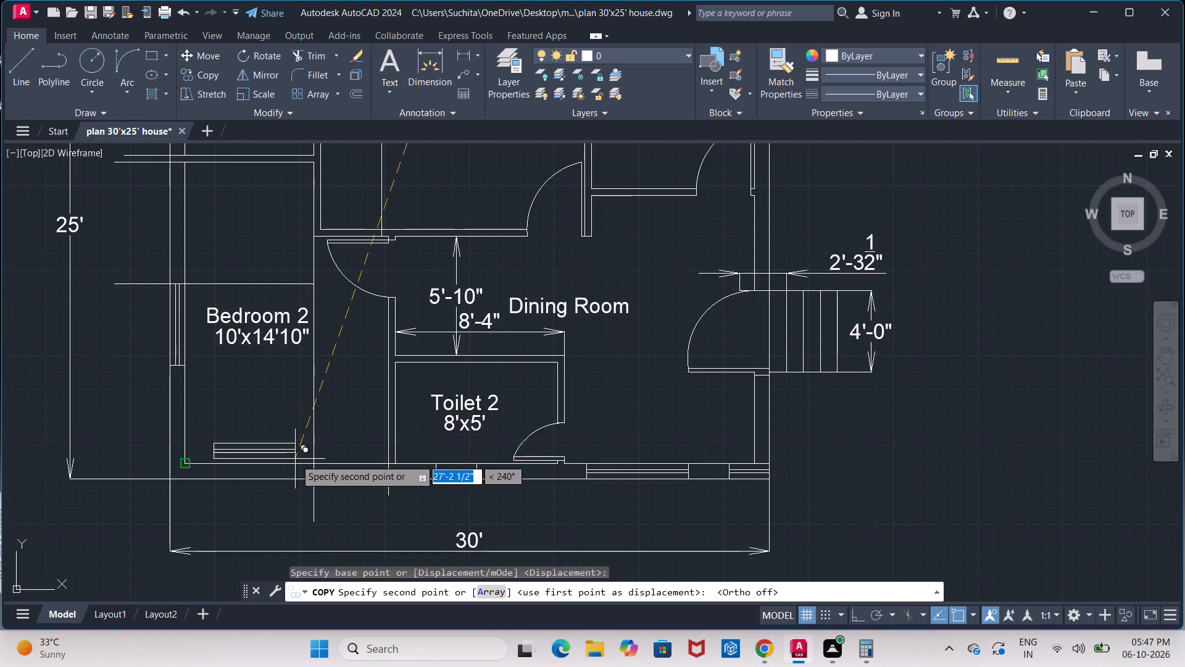
pyautogui.scroll(4, 304, 463)
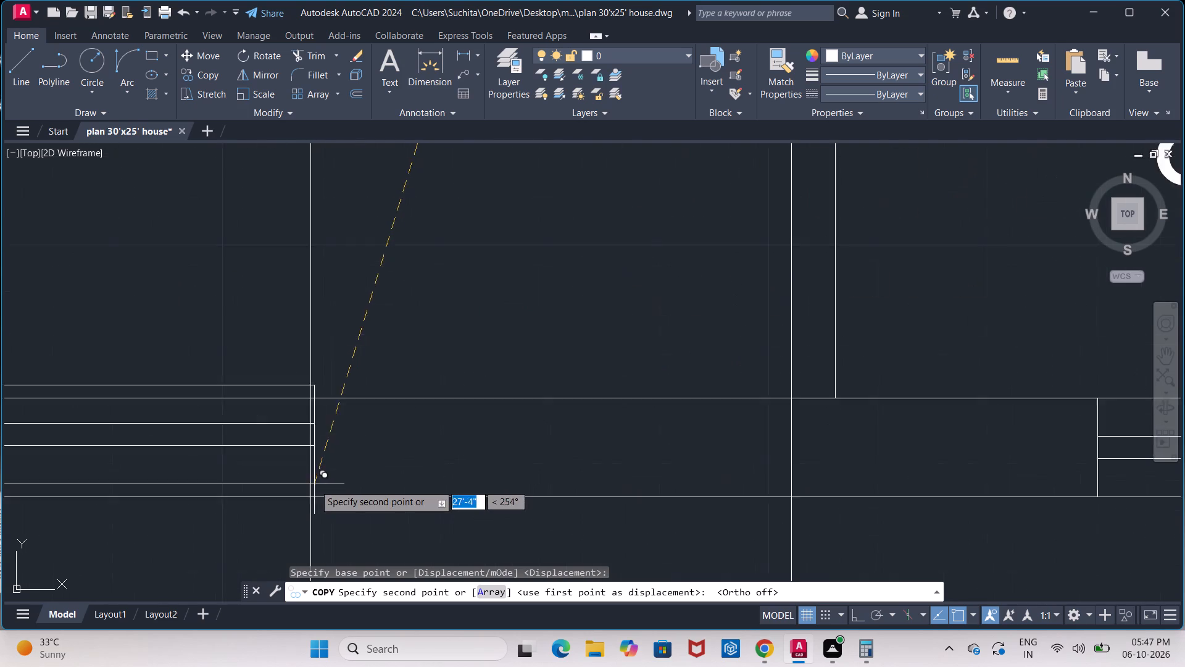
pyautogui.scroll(2, 314, 484)
pyautogui.click(298, 518)
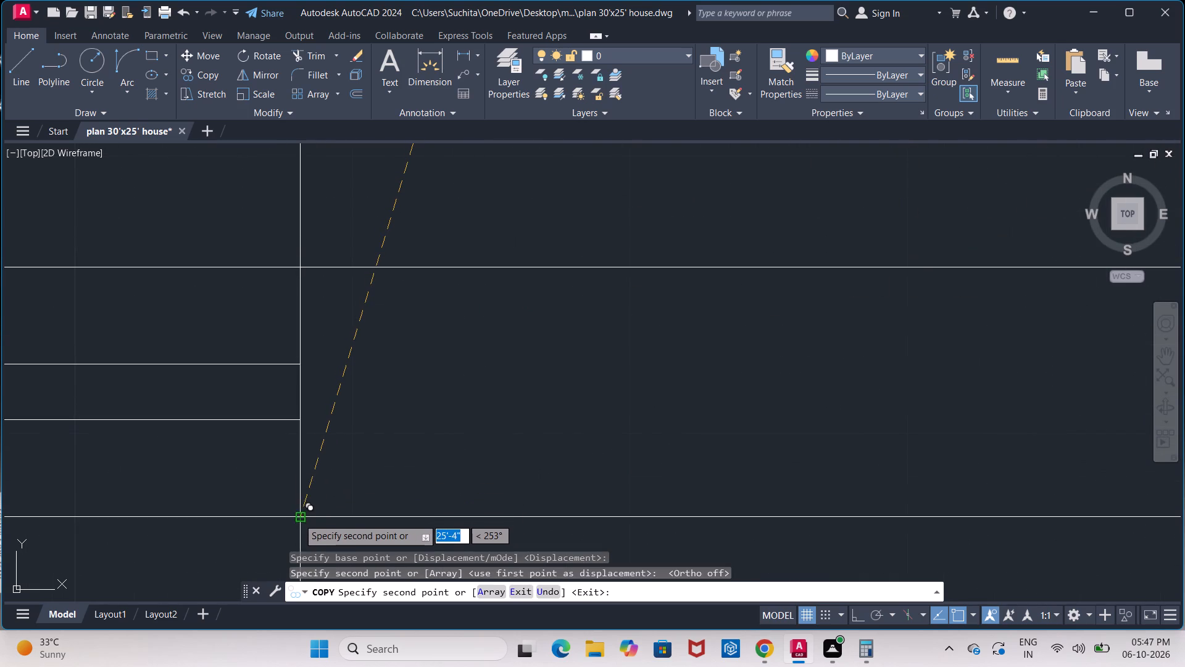
# Delete the extended vertical wall line at the east edge of Bedroom 2's new south wall window.
pyautogui.press('Escape')
pyautogui.scroll(-4, 370, 451)
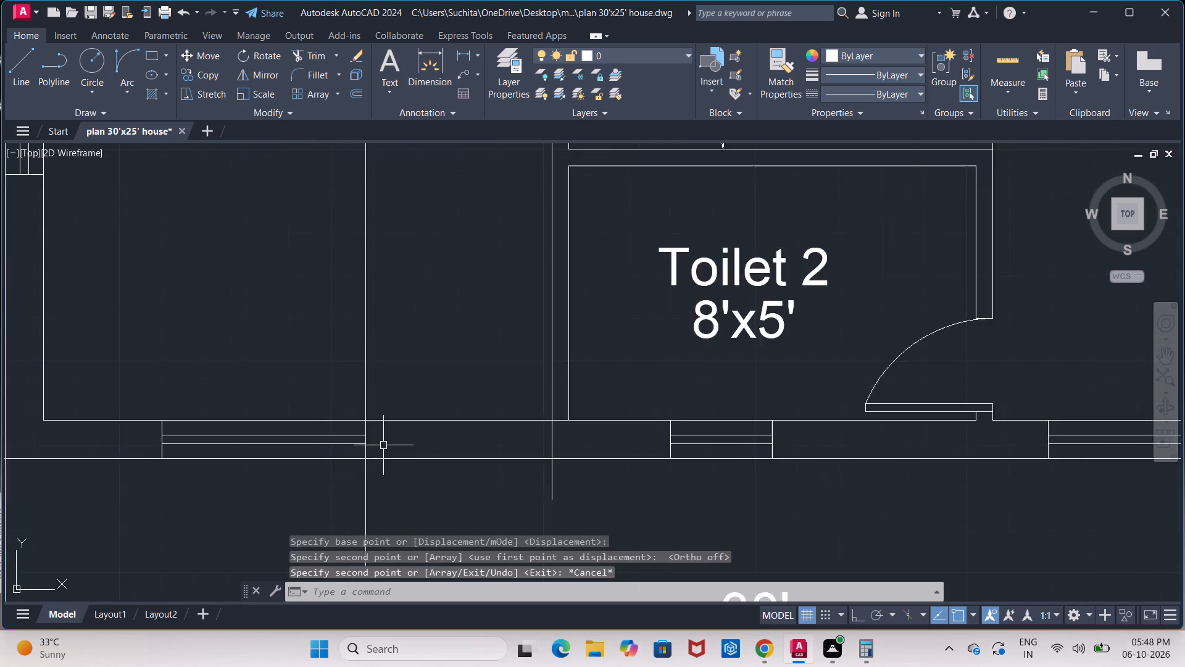
pyautogui.scroll(-1, 383, 445)
pyautogui.scroll(1, 378, 436)
pyautogui.moveTo(378, 436); pyautogui.dragTo(374, 427, button='middle')
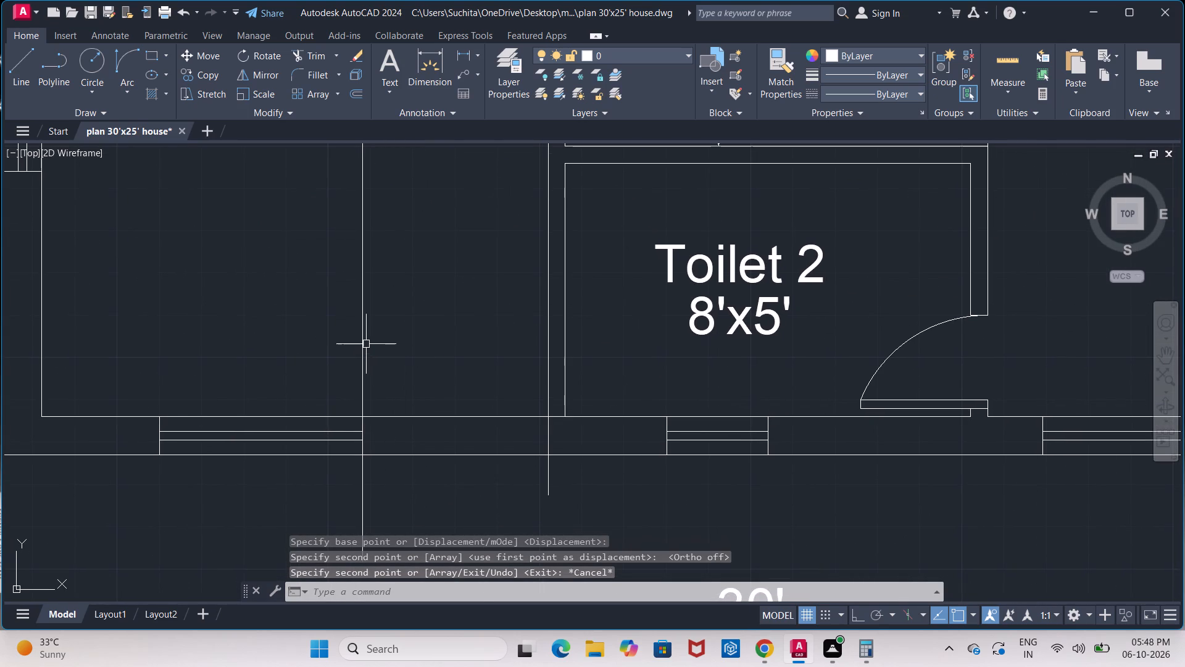
pyautogui.click(365, 343)
pyautogui.press('Delete')
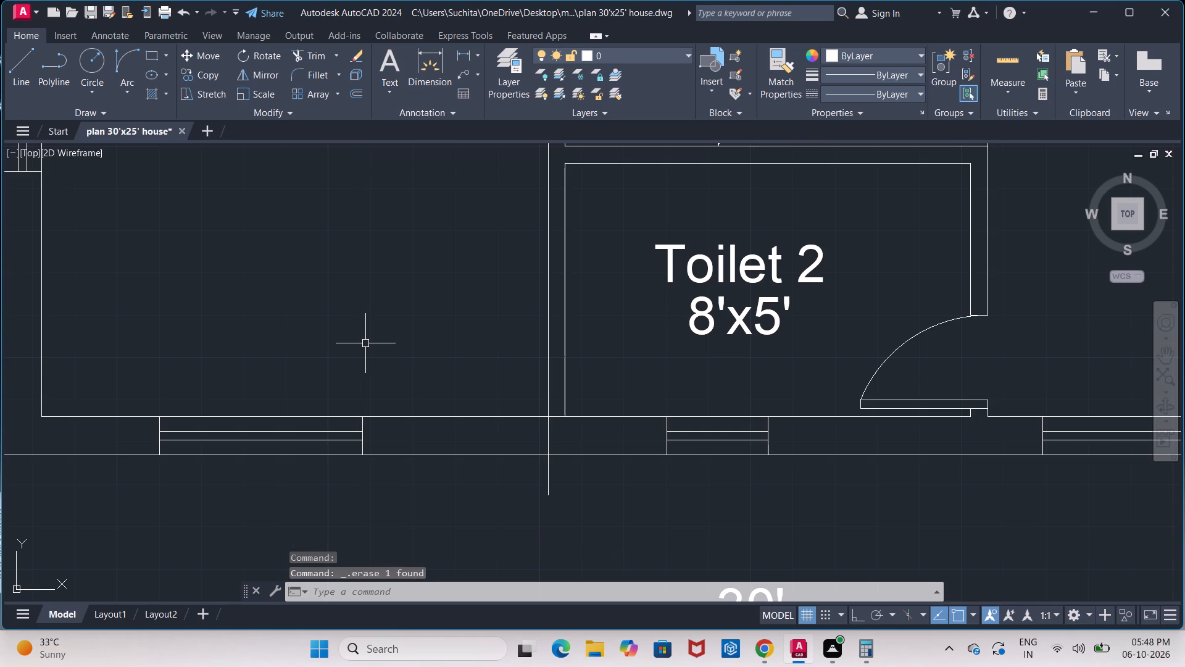
# Delete the horizontal guide line crossing the west wall at the top of Bedroom 2's west window.
pyautogui.scroll(-3, 365, 343)
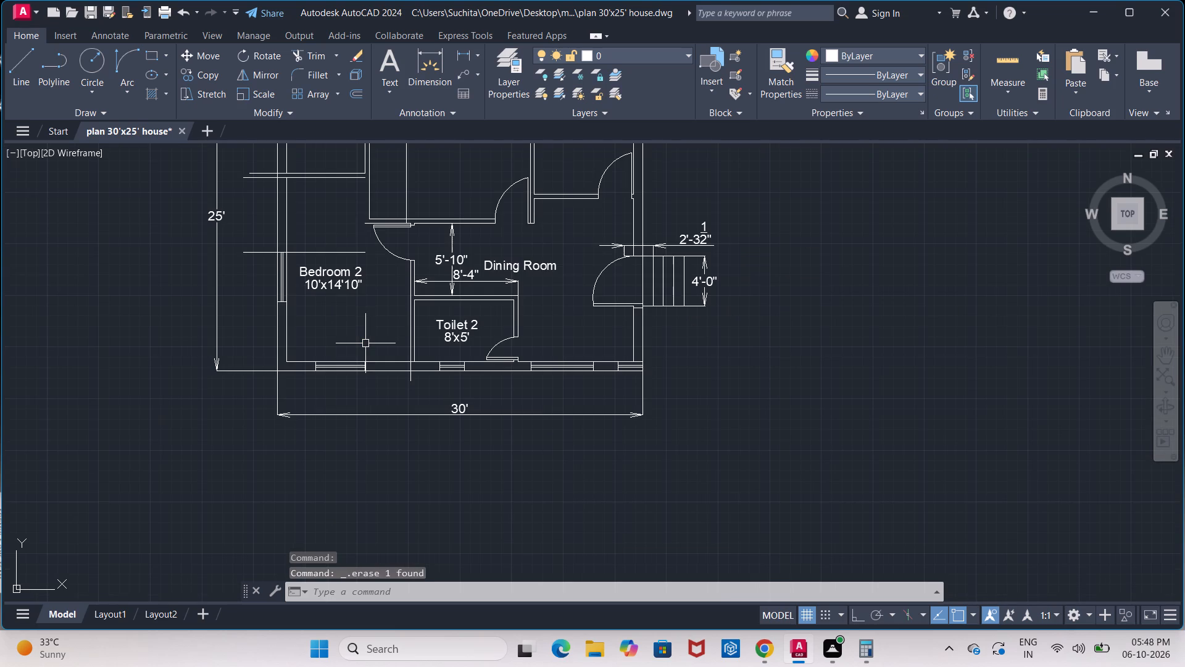
pyautogui.click(331, 251)
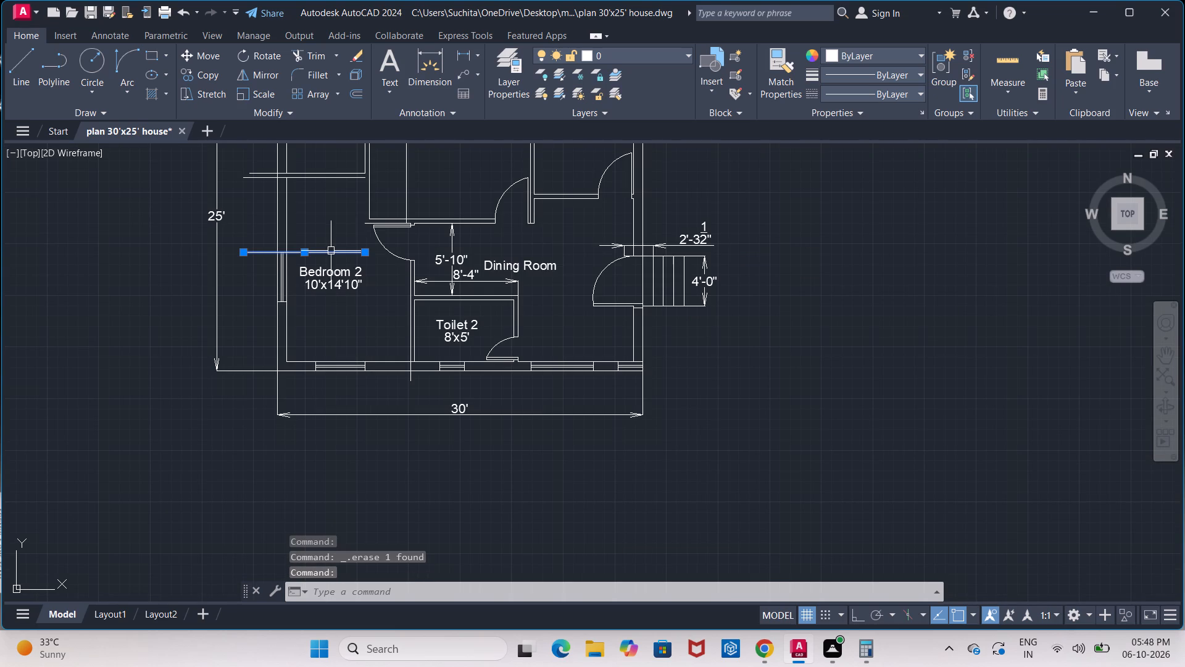
pyautogui.press('Delete')
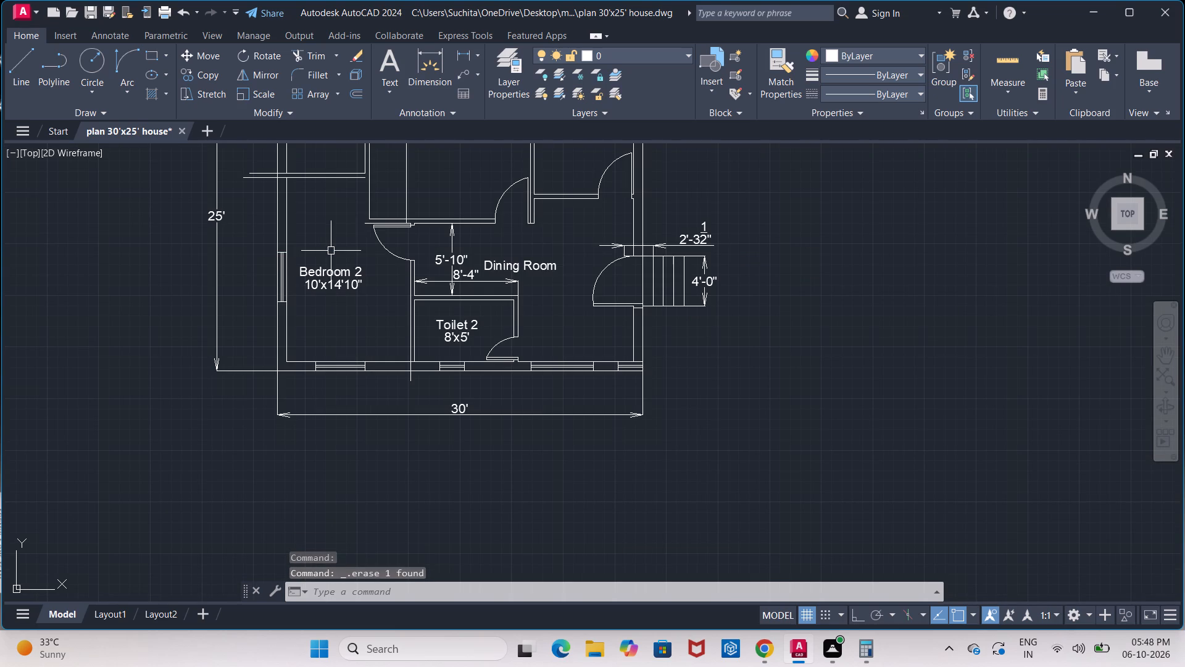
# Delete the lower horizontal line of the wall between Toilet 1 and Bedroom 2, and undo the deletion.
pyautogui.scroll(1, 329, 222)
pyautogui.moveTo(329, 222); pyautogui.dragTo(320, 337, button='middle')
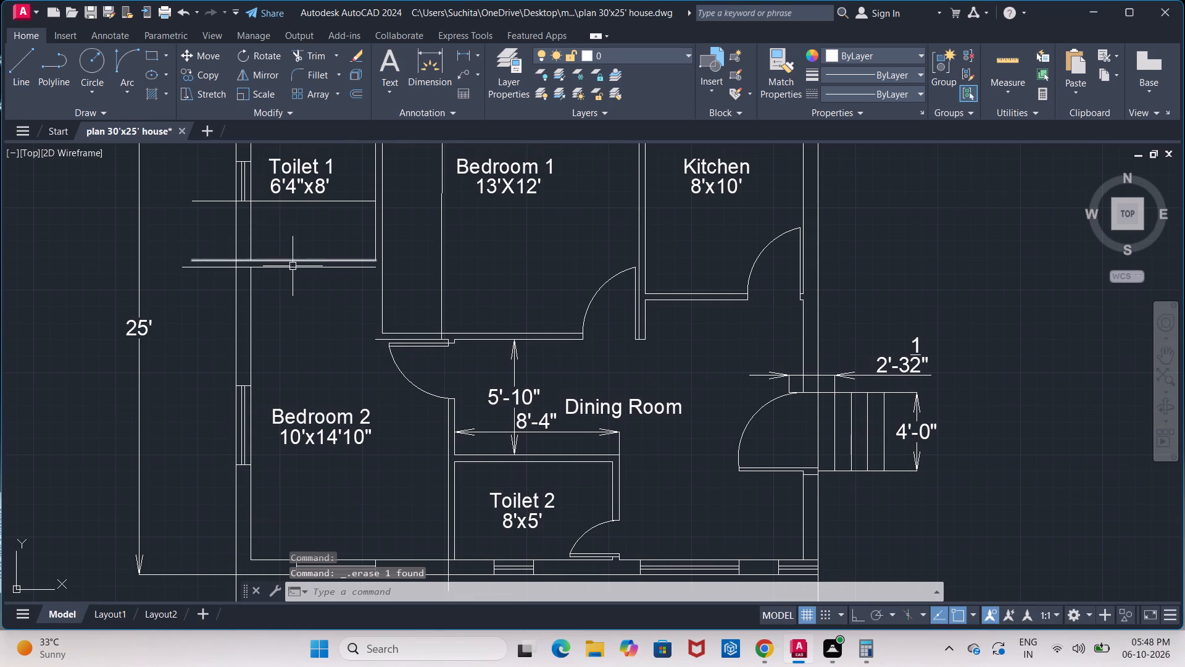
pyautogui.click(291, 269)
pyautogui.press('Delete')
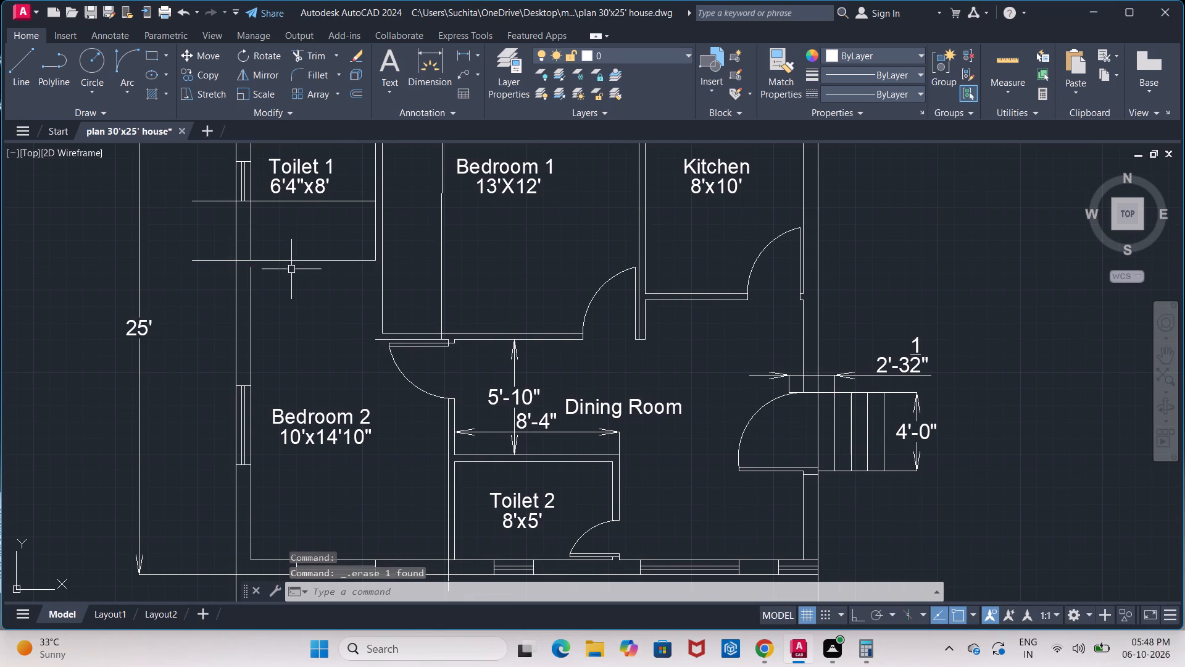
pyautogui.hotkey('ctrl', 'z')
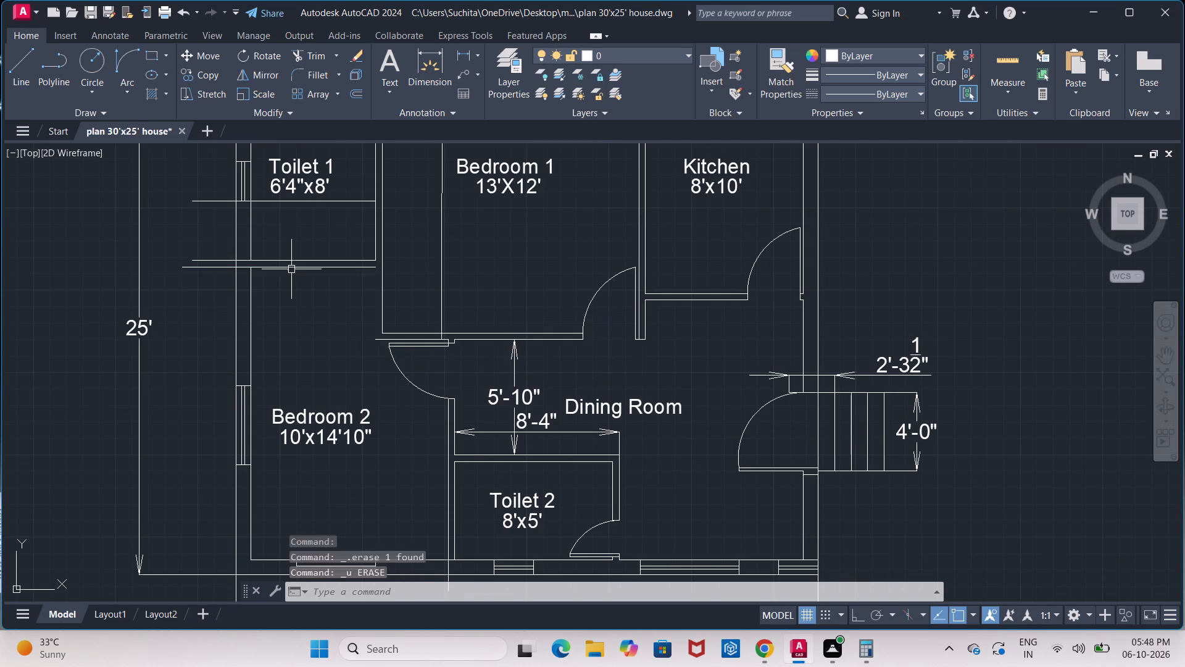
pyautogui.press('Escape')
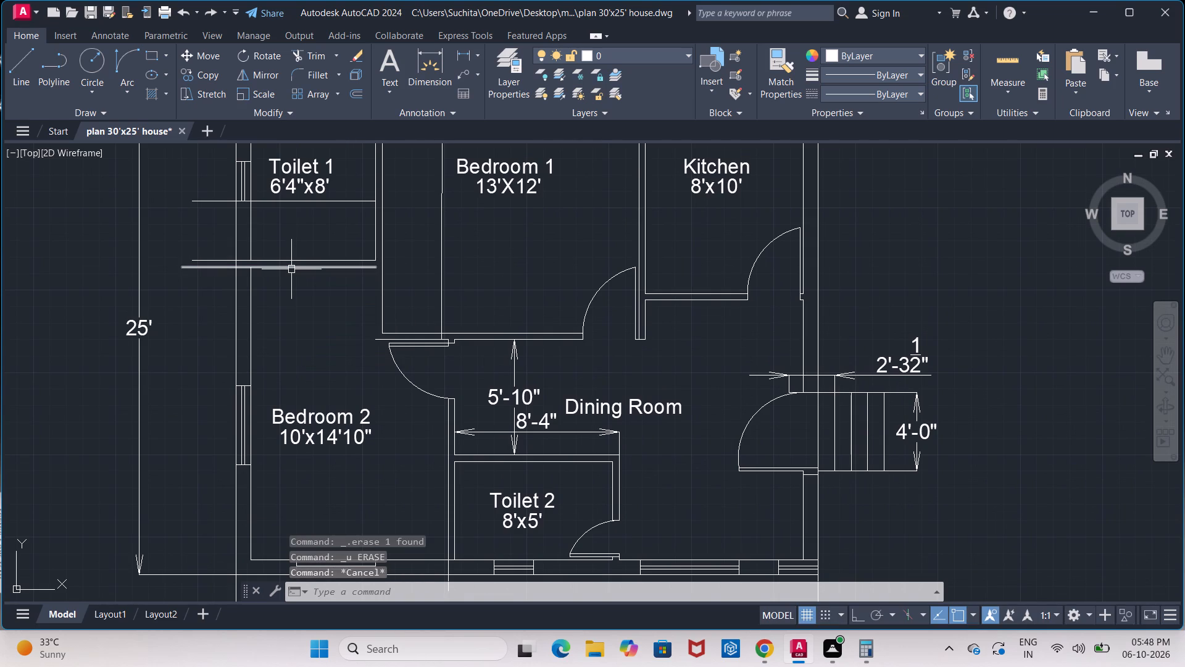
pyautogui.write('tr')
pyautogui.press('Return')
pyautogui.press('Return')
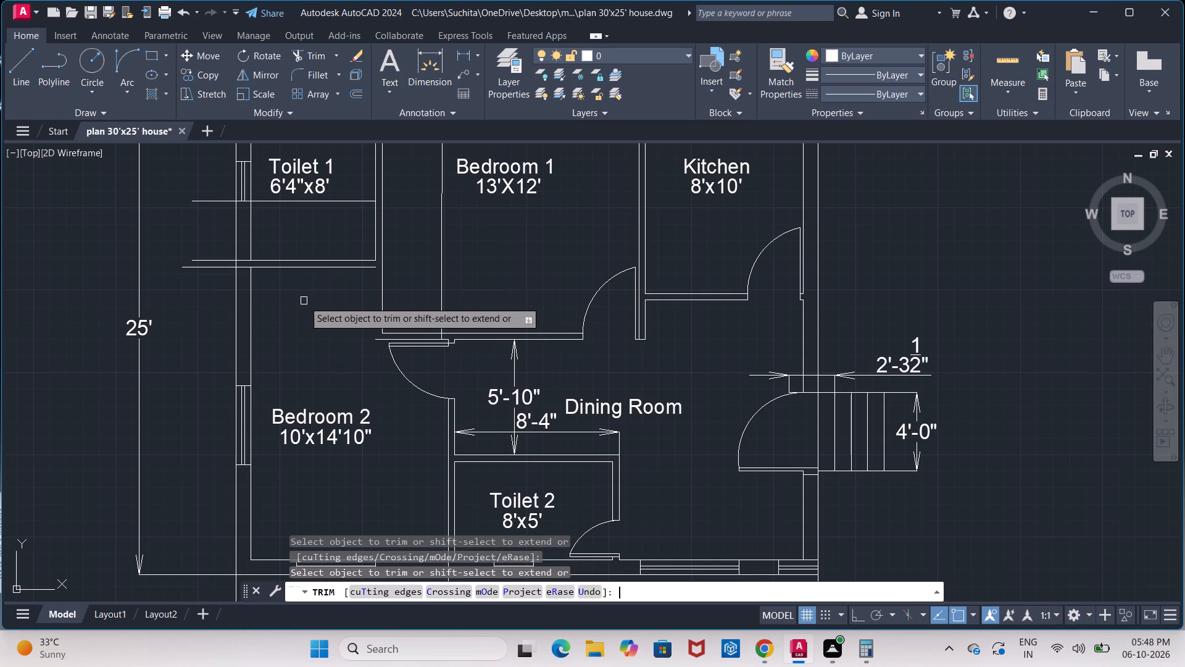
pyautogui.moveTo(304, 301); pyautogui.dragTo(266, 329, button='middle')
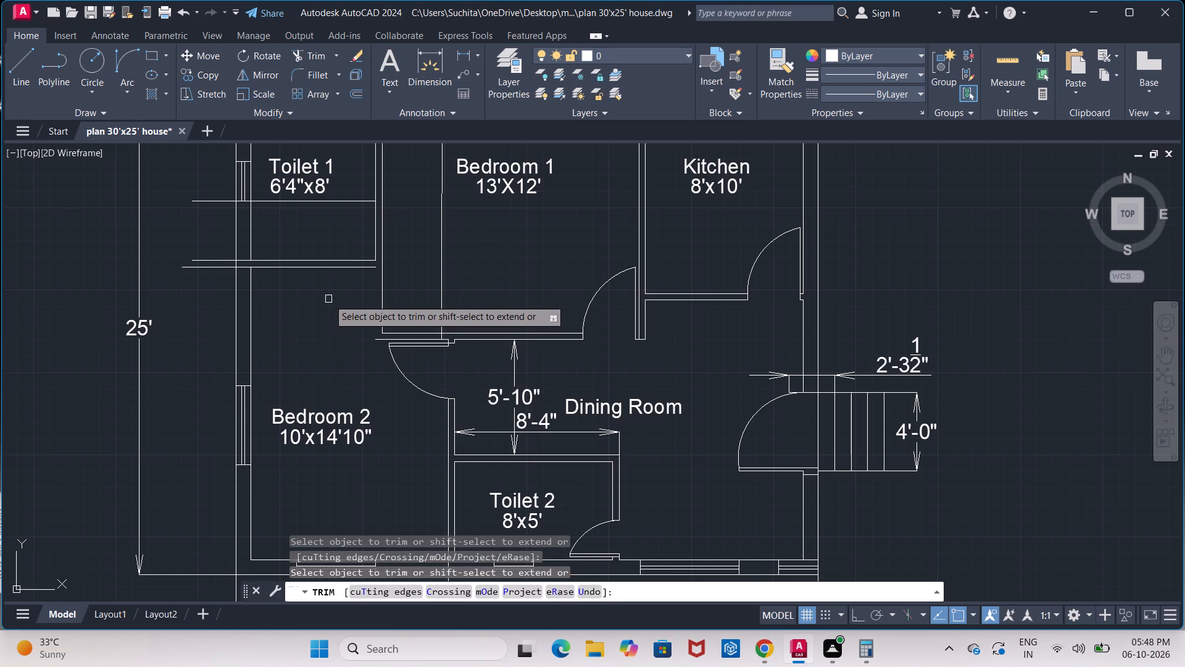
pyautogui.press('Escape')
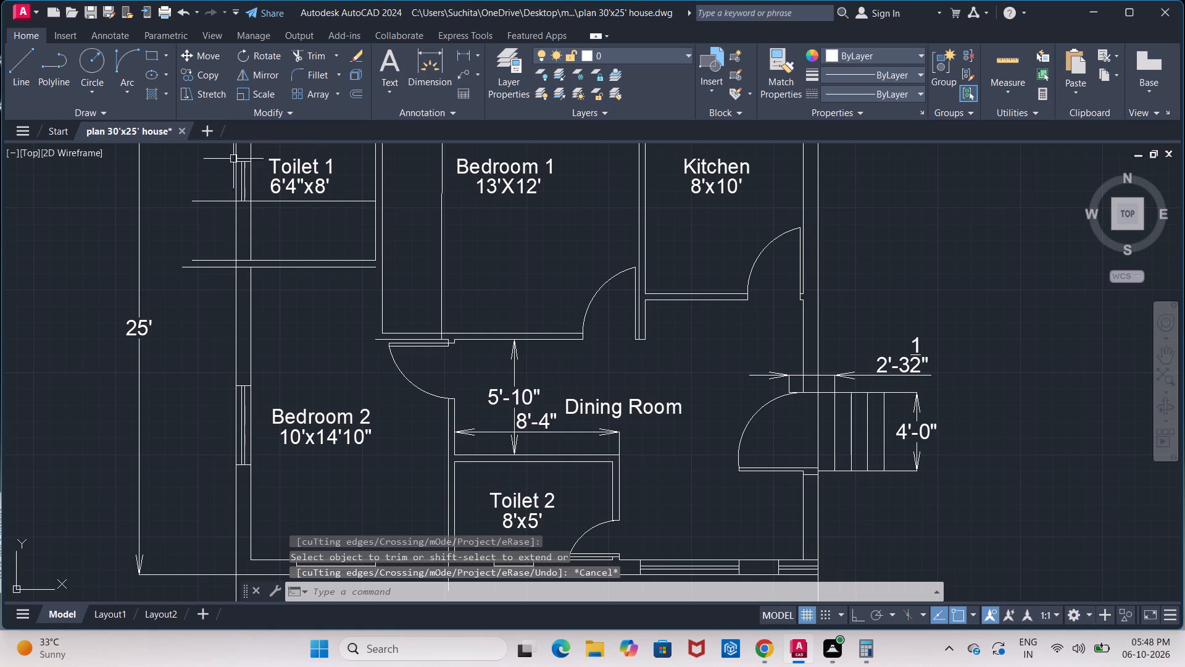
# Offset Bedroom 1's west wall line 4" to the west, below Toilet 1.
pyautogui.press('o')
pyautogui.press('Return')
pyautogui.press('4')
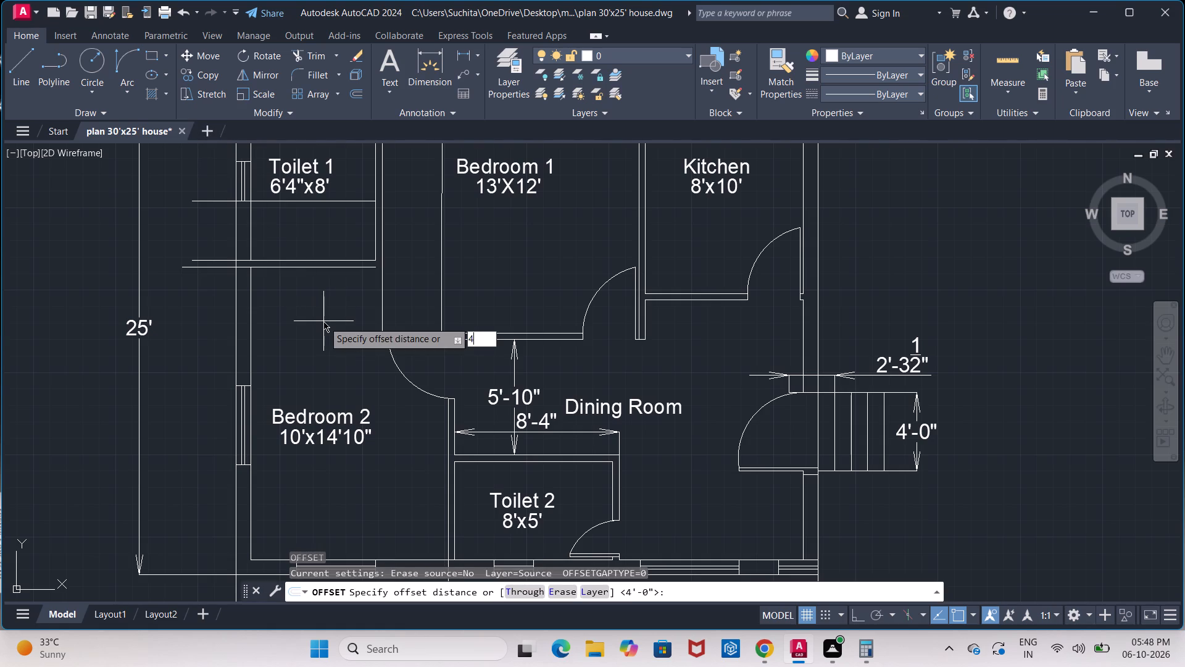
pyautogui.hotkey('shift', '"')
pyautogui.press('Return')
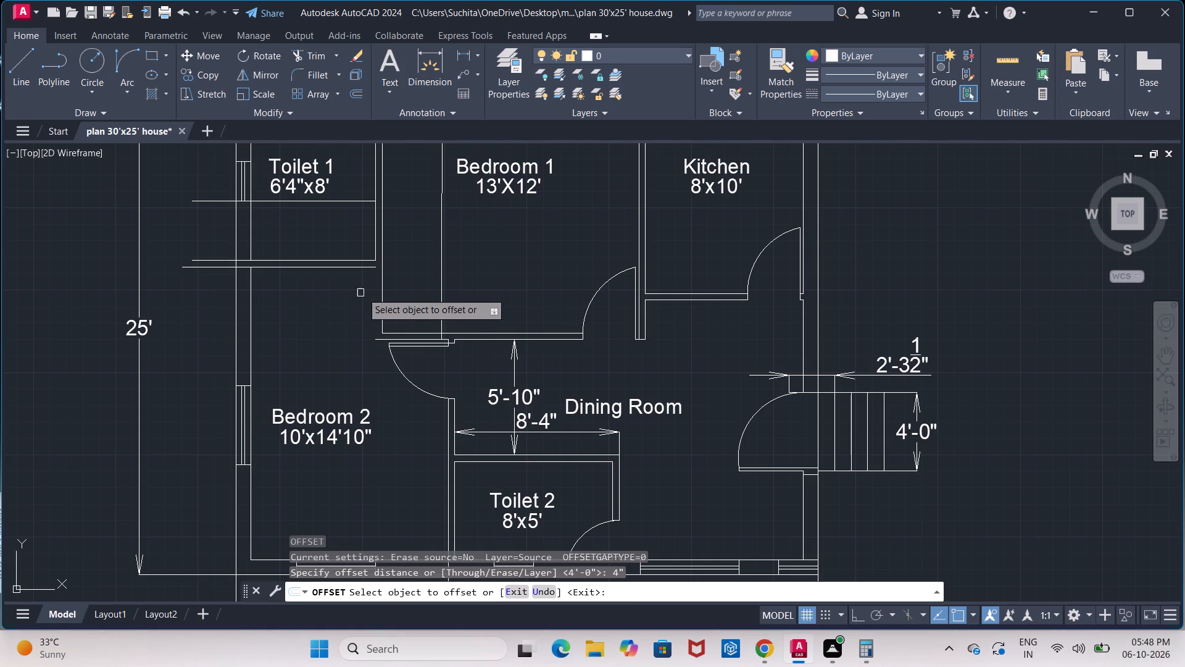
pyautogui.click(381, 300)
pyautogui.click(364, 306)
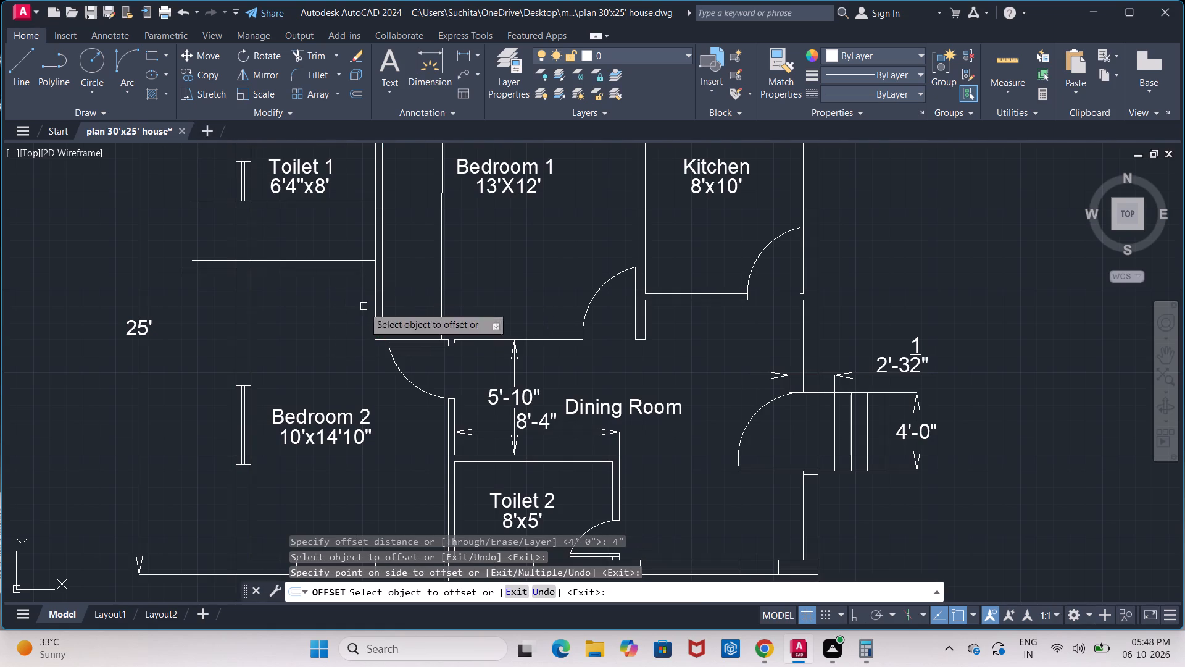
# Fillet the offset wall line with the lower south wall line to close the outer corner at Bedroom 1's southwest.
pyautogui.scroll(1, 364, 350)
pyautogui.moveTo(364, 350); pyautogui.dragTo(306, 347, button='middle')
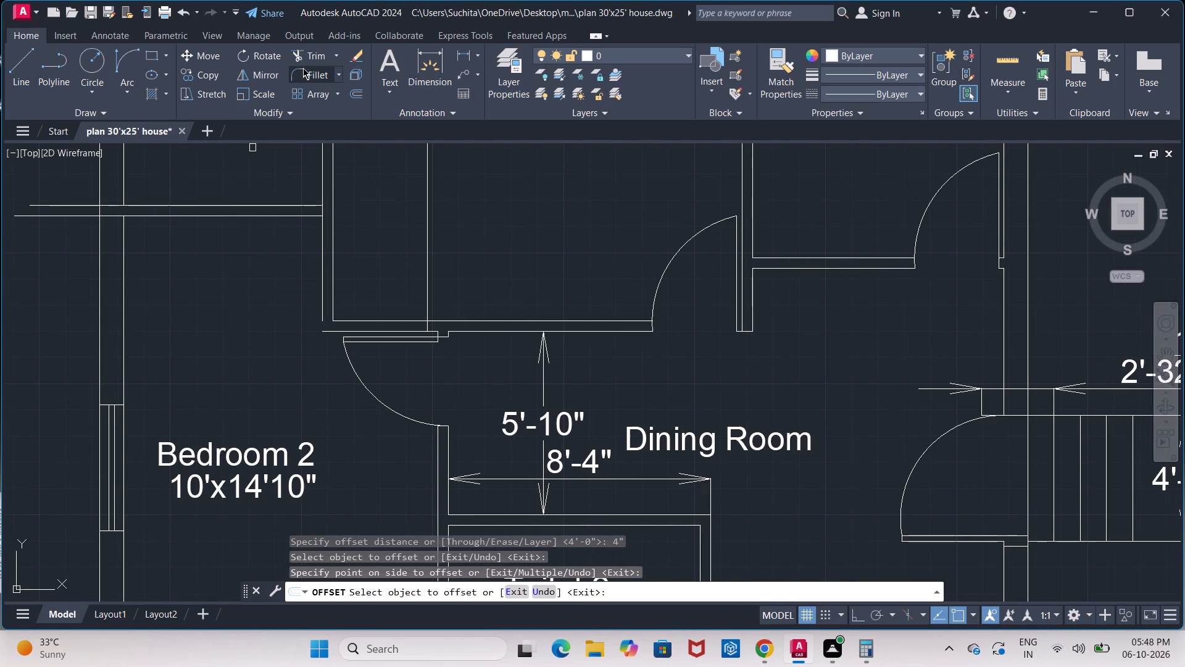
pyautogui.click(300, 70)
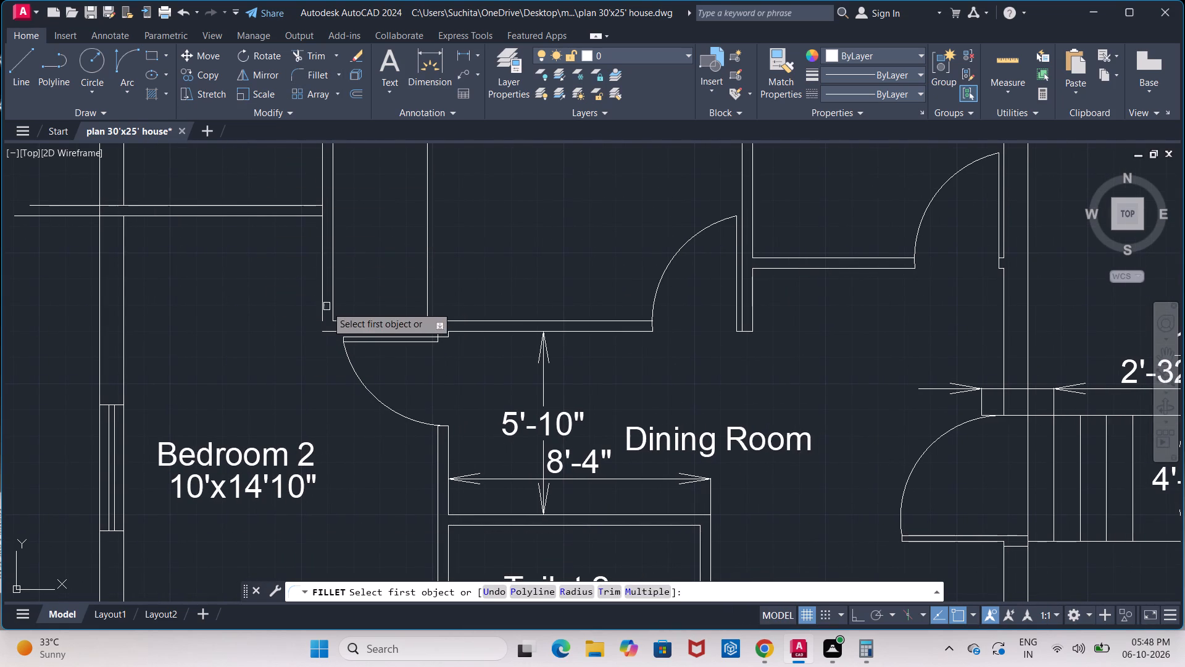
pyautogui.click(319, 308)
pyautogui.click(332, 332)
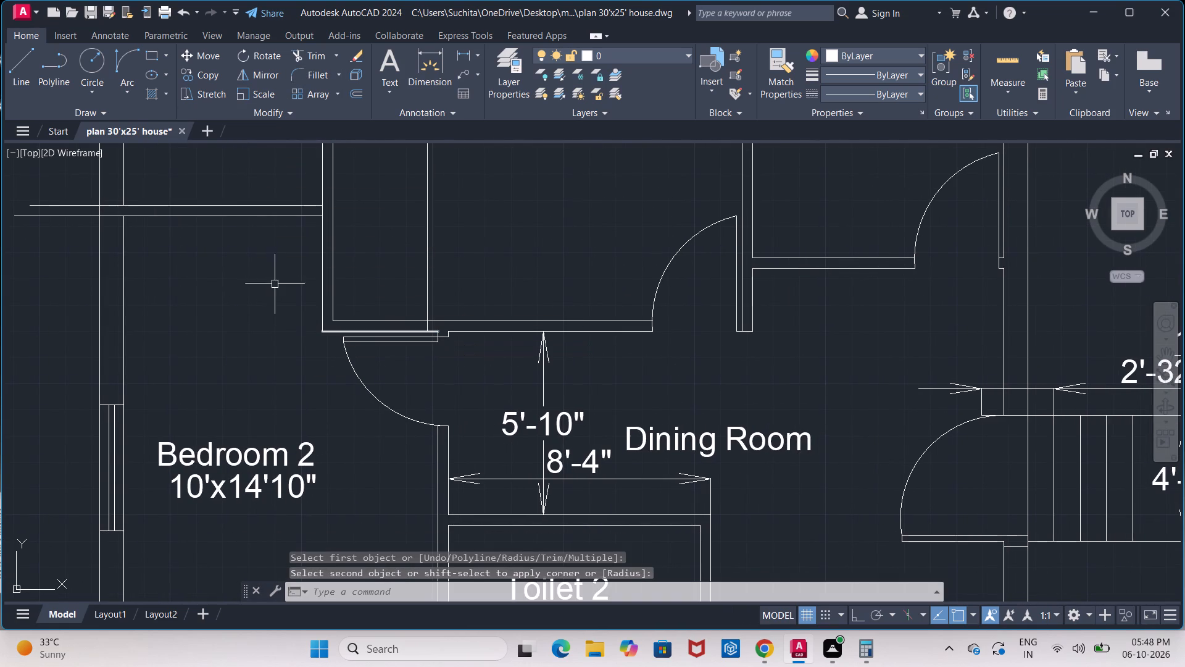
pyautogui.moveTo(274, 283); pyautogui.dragTo(314, 346, button='middle')
pyautogui.press('Escape')
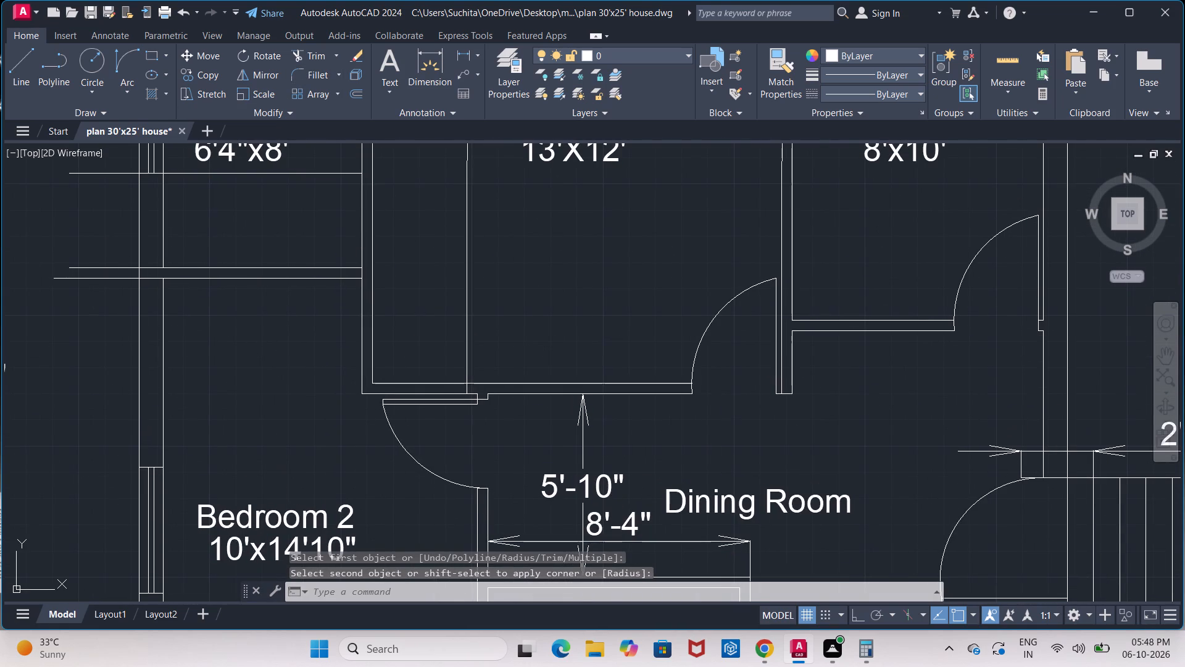
# Trim both lines of the Toilet 1–Bedroom 2 wall where they cross and project beyond the outer west wall.
pyautogui.write('tr')
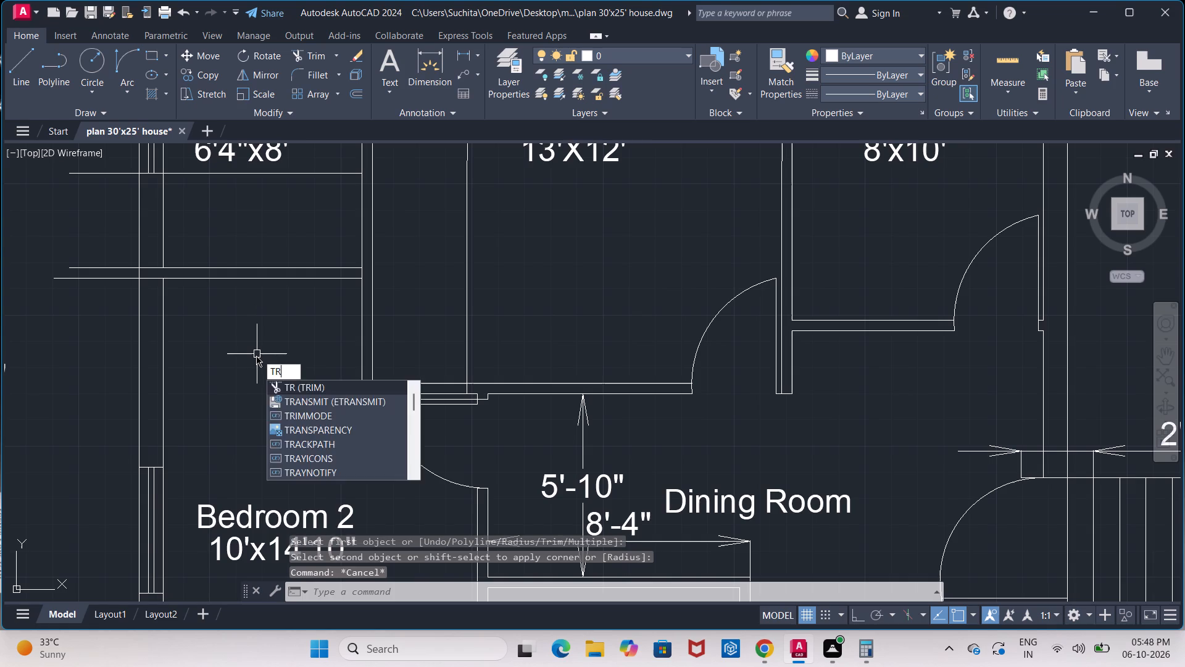
pyautogui.press('Return')
pyautogui.press('Return')
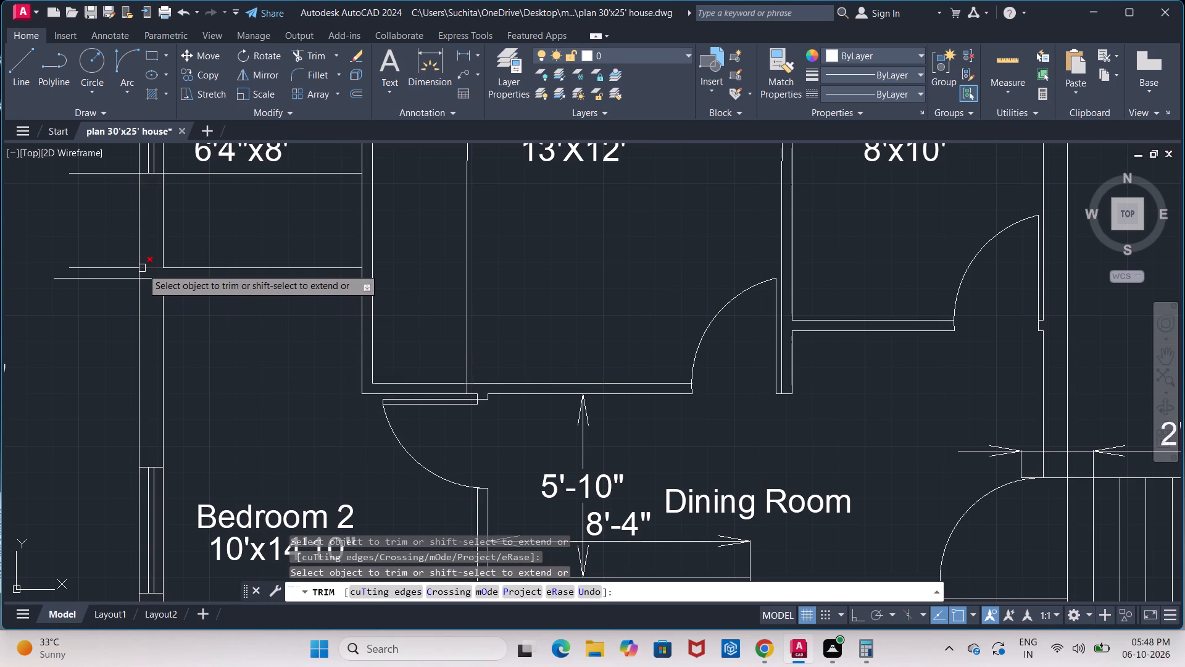
pyautogui.scroll(2, 143, 271)
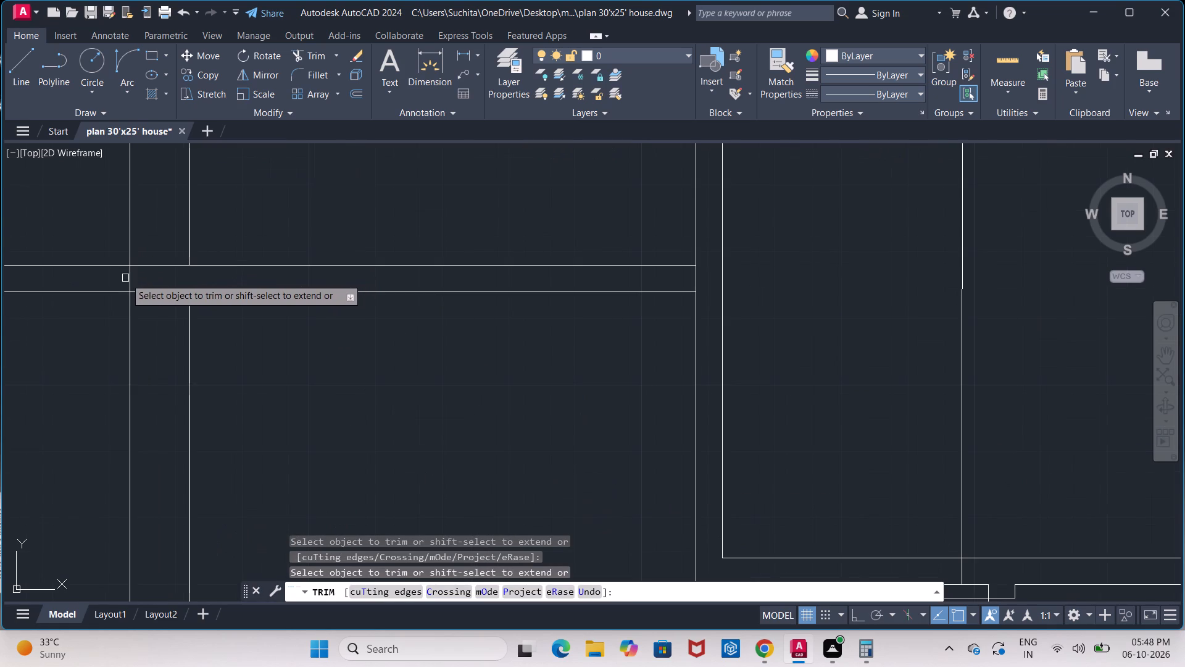
pyautogui.click(115, 266)
pyautogui.click(114, 290)
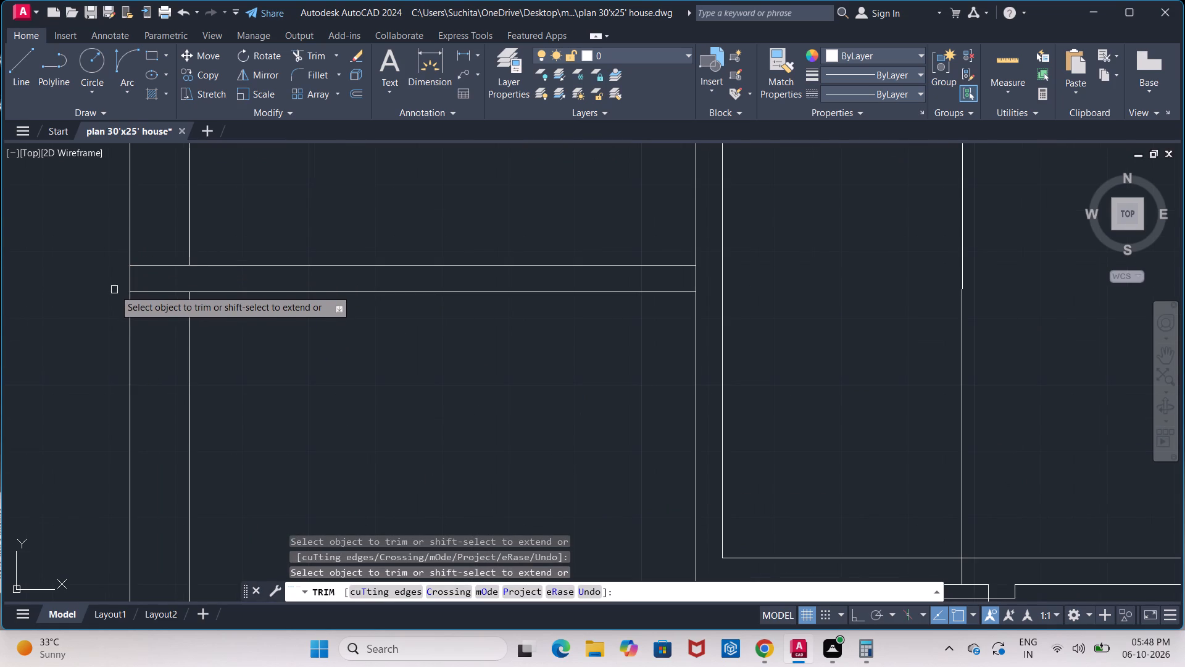
pyautogui.click(160, 270)
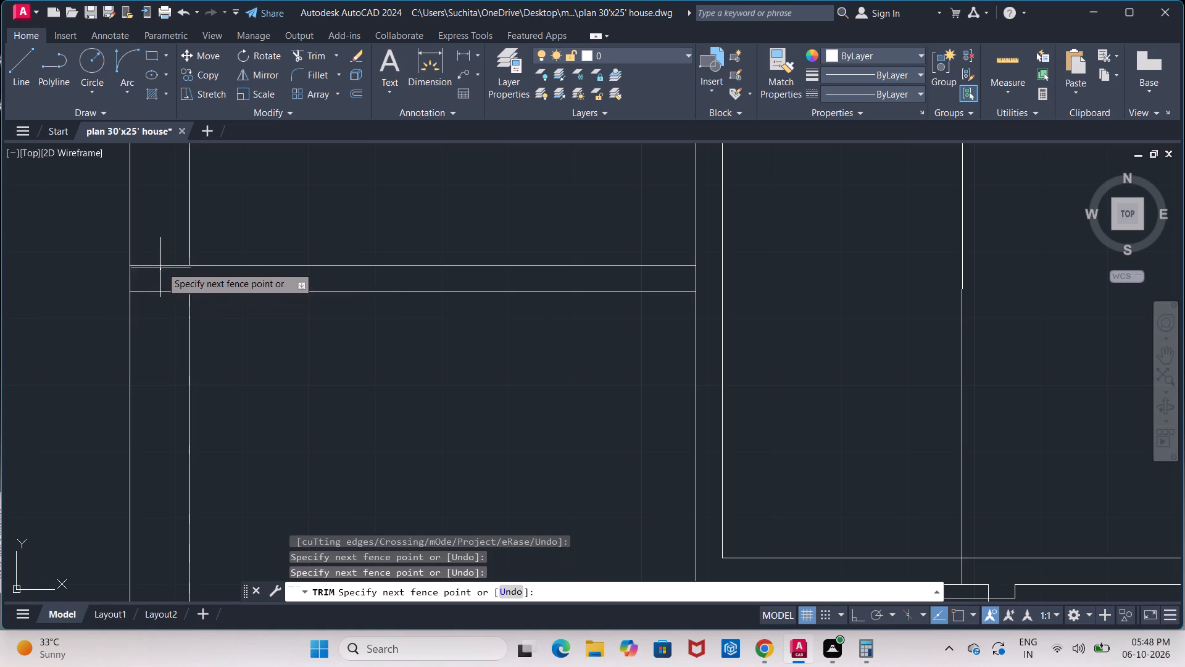
pyautogui.click(164, 259)
pyautogui.click(159, 271)
pyautogui.click(164, 301)
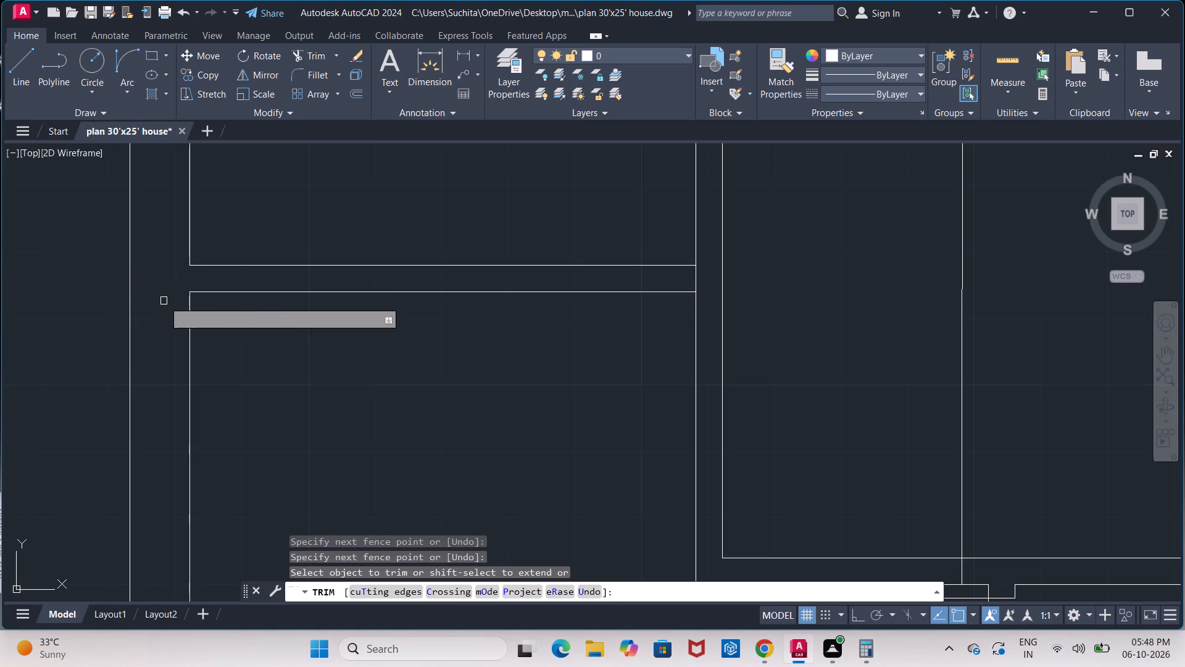
# Trim away the horizontal guide line below Toilet 1's west window, both outside the wall and inside the room.
pyautogui.scroll(-3, 164, 301)
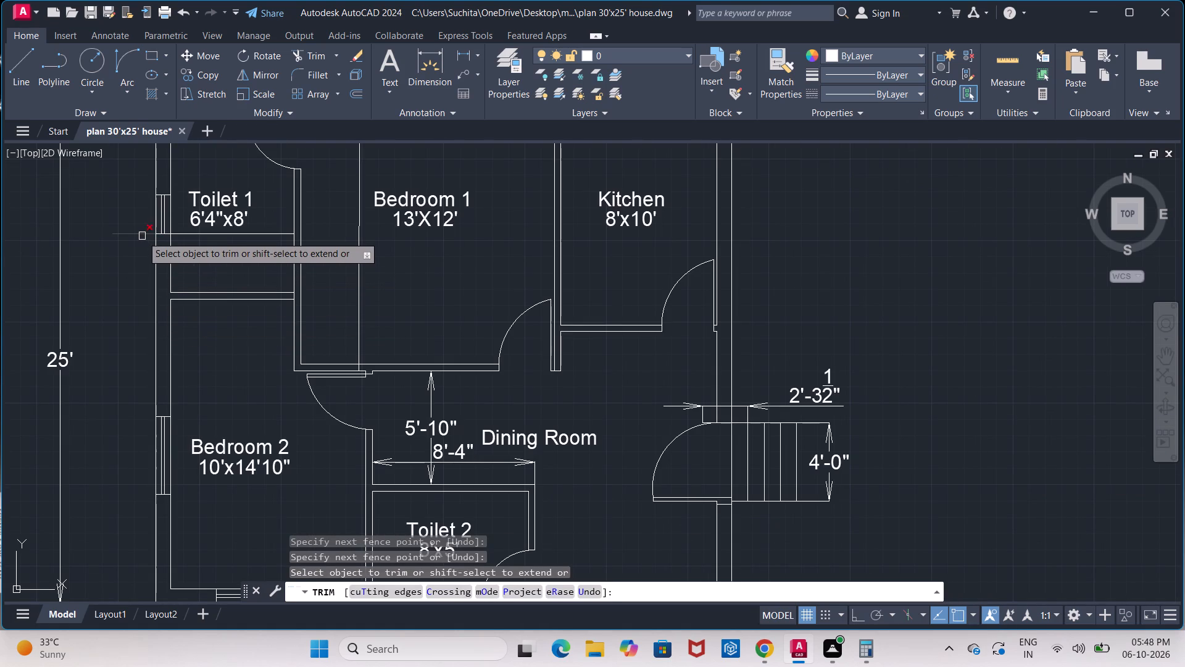
pyautogui.click(144, 234)
pyautogui.click(193, 236)
pyautogui.moveTo(186, 251); pyautogui.dragTo(191, 319, button='middle')
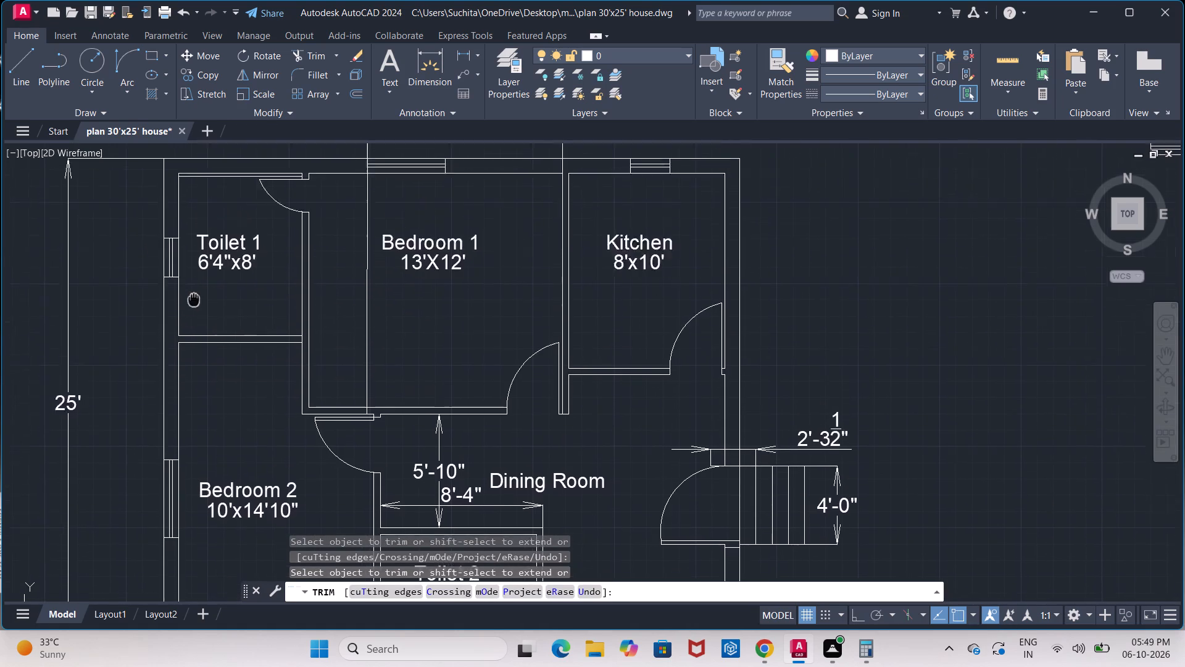
# Trim the vertical guide line at the west edge of Bedroom 1's north window, above the outer wall and inside the room.
pyautogui.moveTo(191, 319); pyautogui.dragTo(189, 371, button='middle')
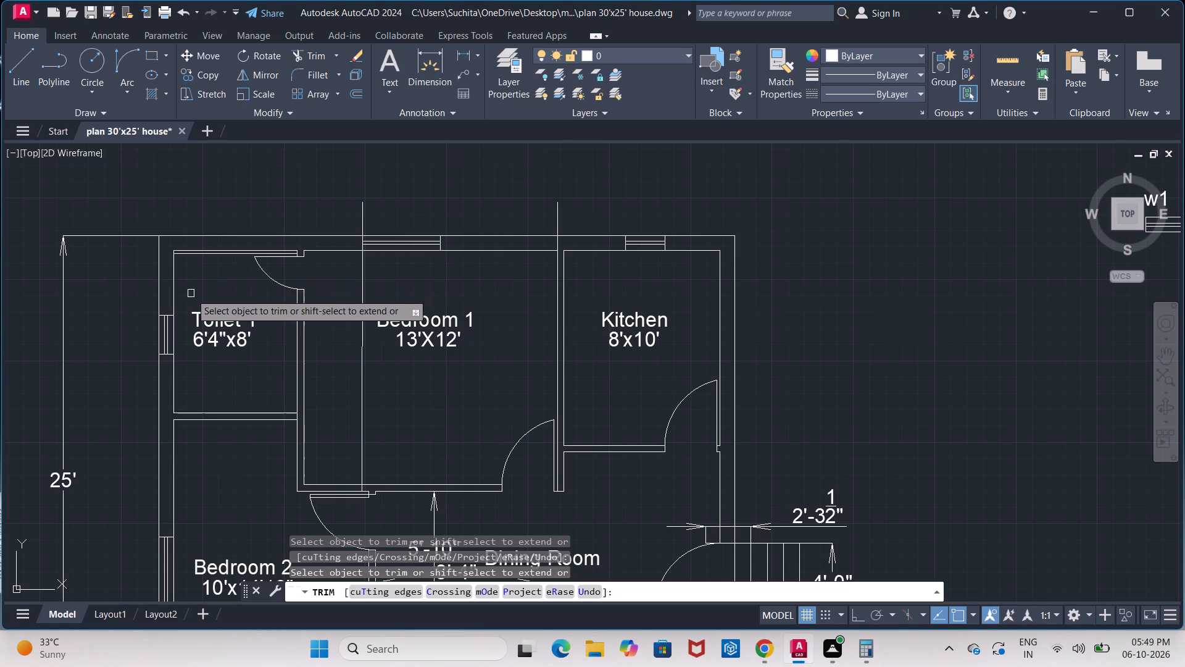
pyautogui.click(360, 213)
pyautogui.click(366, 273)
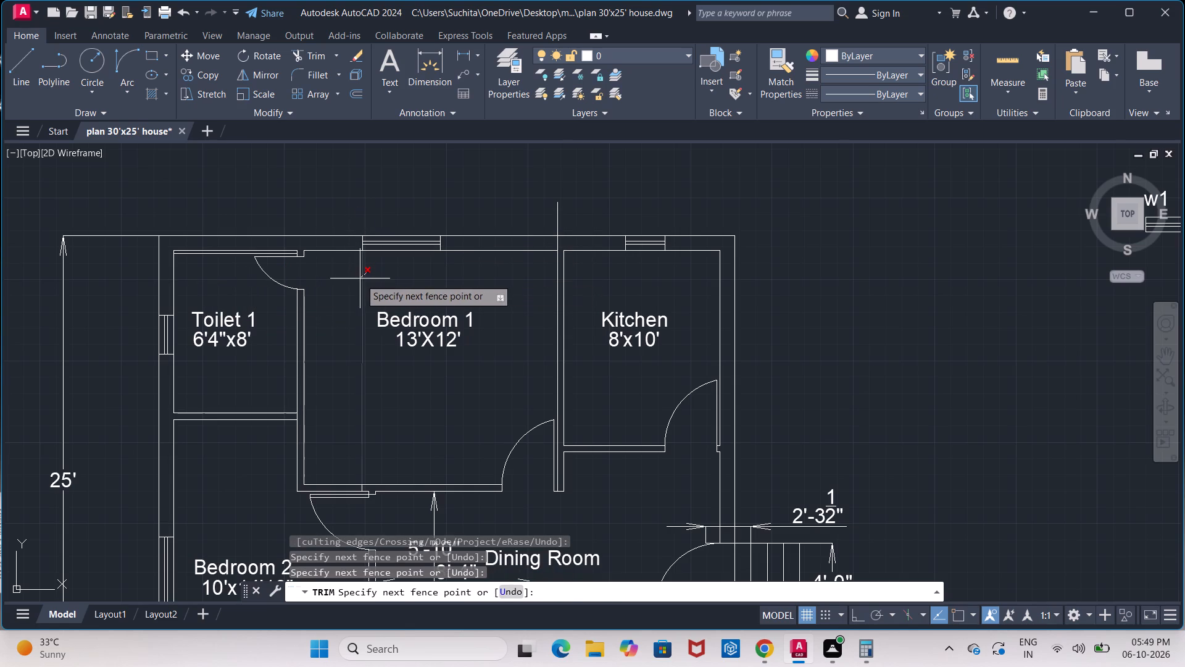
pyautogui.click(360, 279)
# Trim the Bedroom 1–Kitchen wall's west line, both where it projects above the outer north wall and above Bedroom 1's door.
pyautogui.click(559, 216)
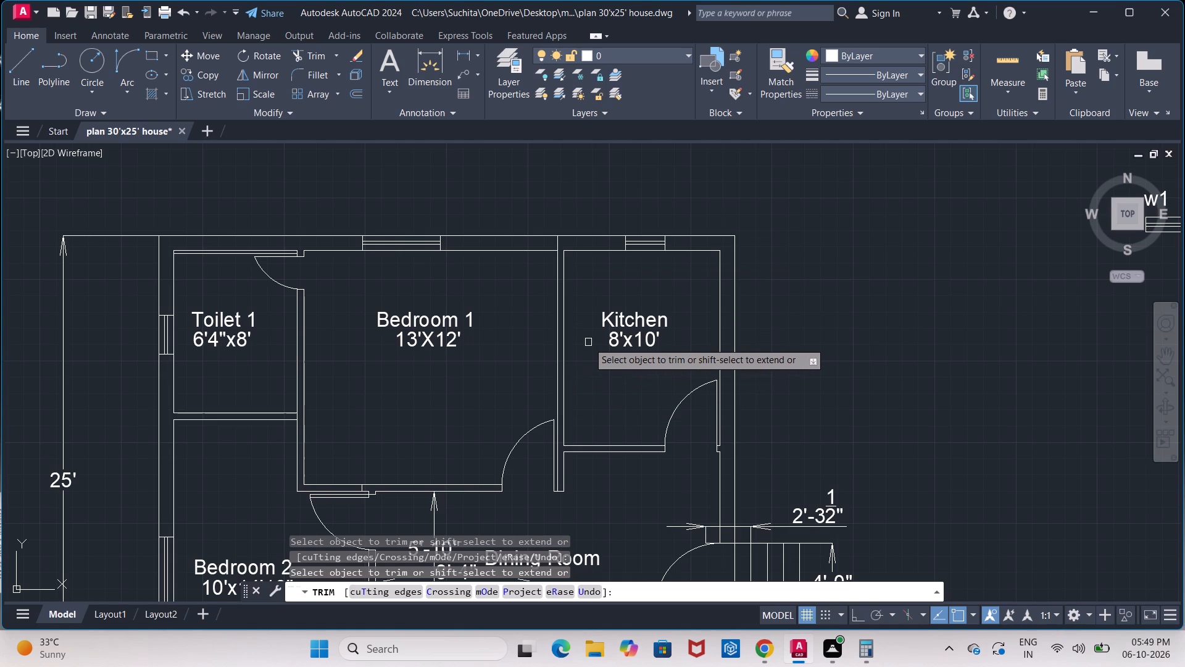
pyautogui.moveTo(583, 346); pyautogui.dragTo(513, 233, button='middle')
pyautogui.scroll(1, 583, 346)
pyautogui.click(466, 284)
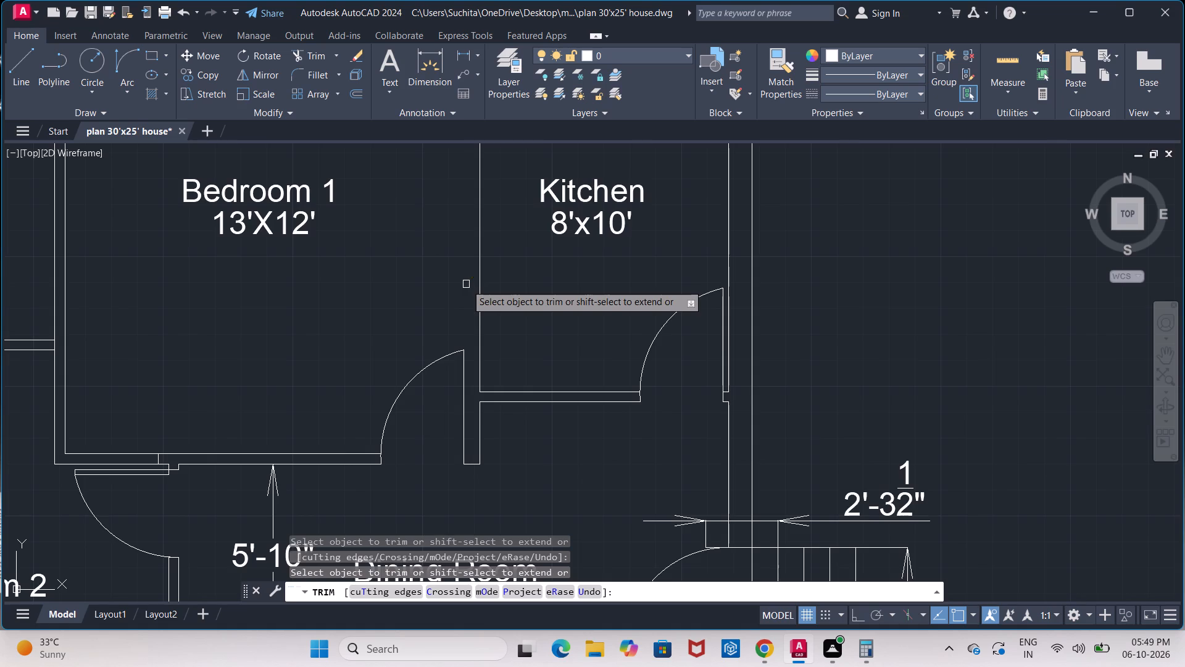
pyautogui.scroll(-2, 493, 281)
pyautogui.moveTo(506, 274); pyautogui.dragTo(474, 292, button='middle')
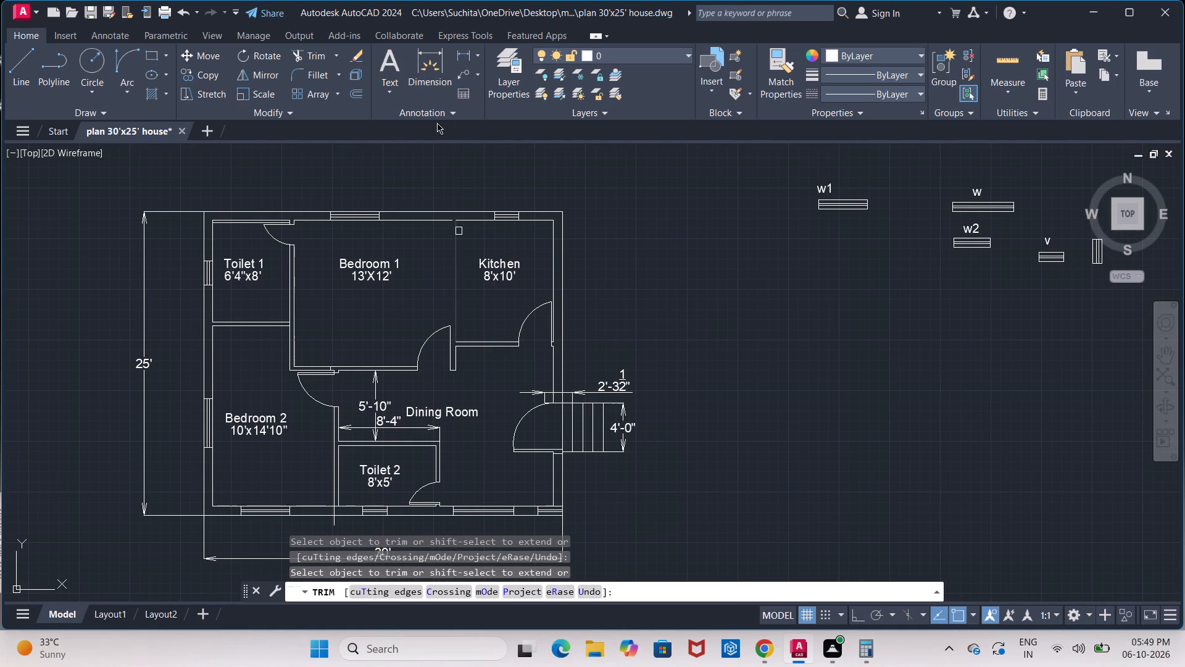
# Erase the Kitchen's inner north wall line.
pyautogui.scroll(2, 446, 180)
pyautogui.moveTo(446, 193); pyautogui.dragTo(447, 192, button='middle')
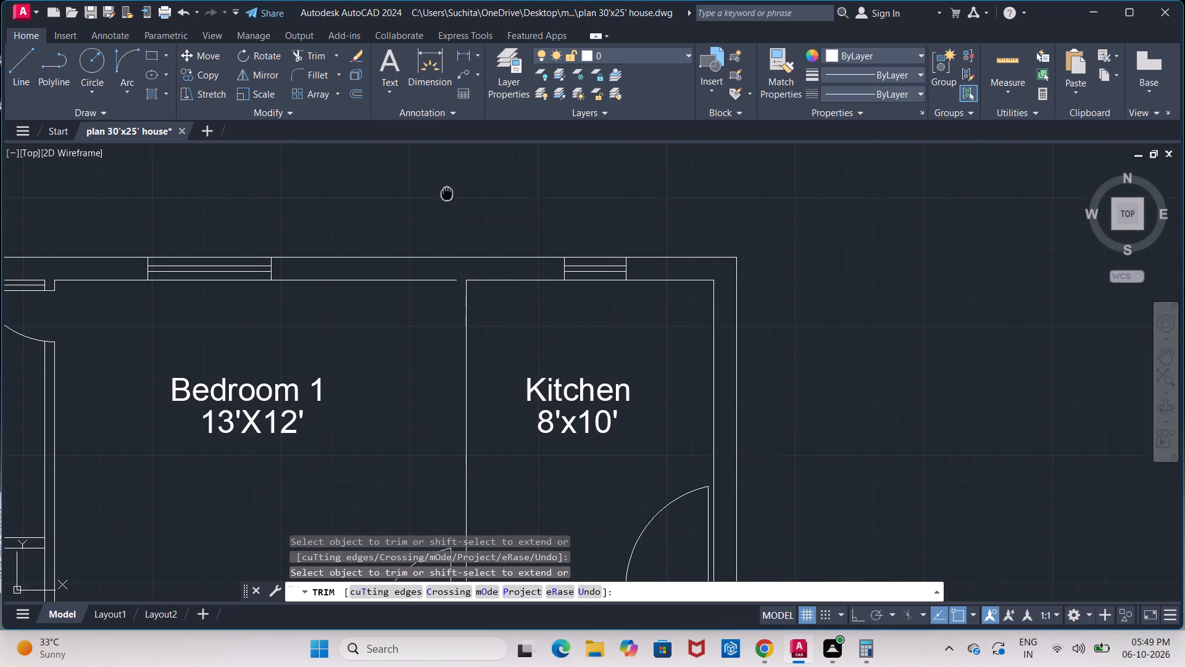
pyautogui.moveTo(447, 192); pyautogui.dragTo(426, 147, button='middle')
pyautogui.press('Escape')
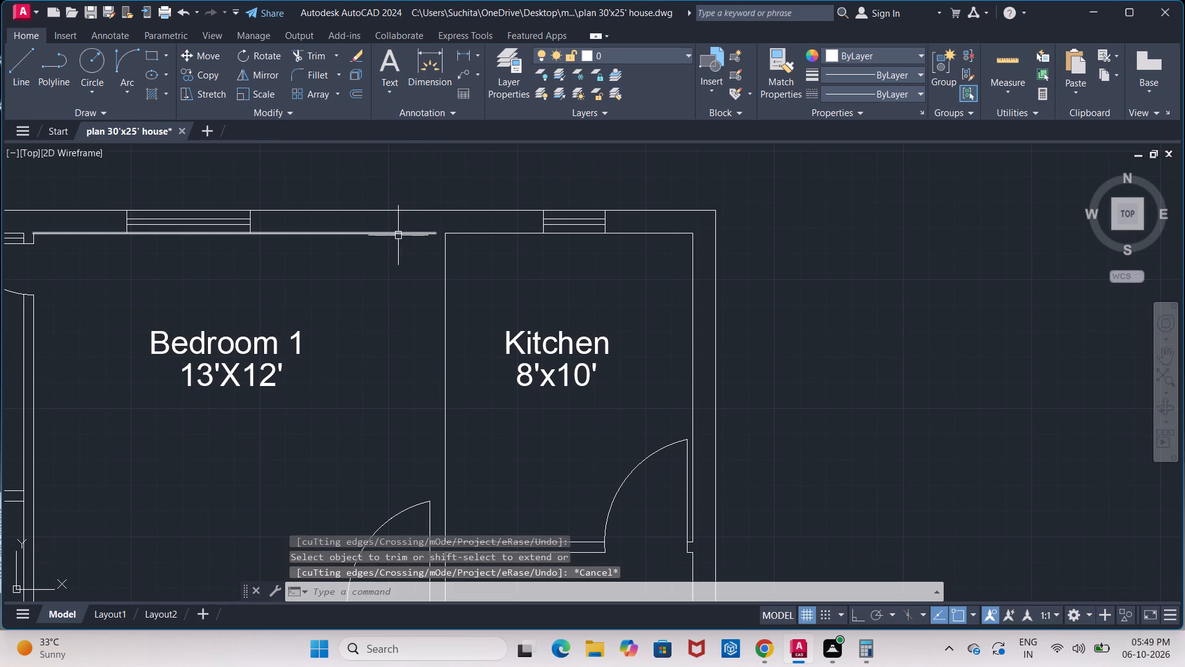
pyautogui.click(473, 231)
pyautogui.press('Delete')
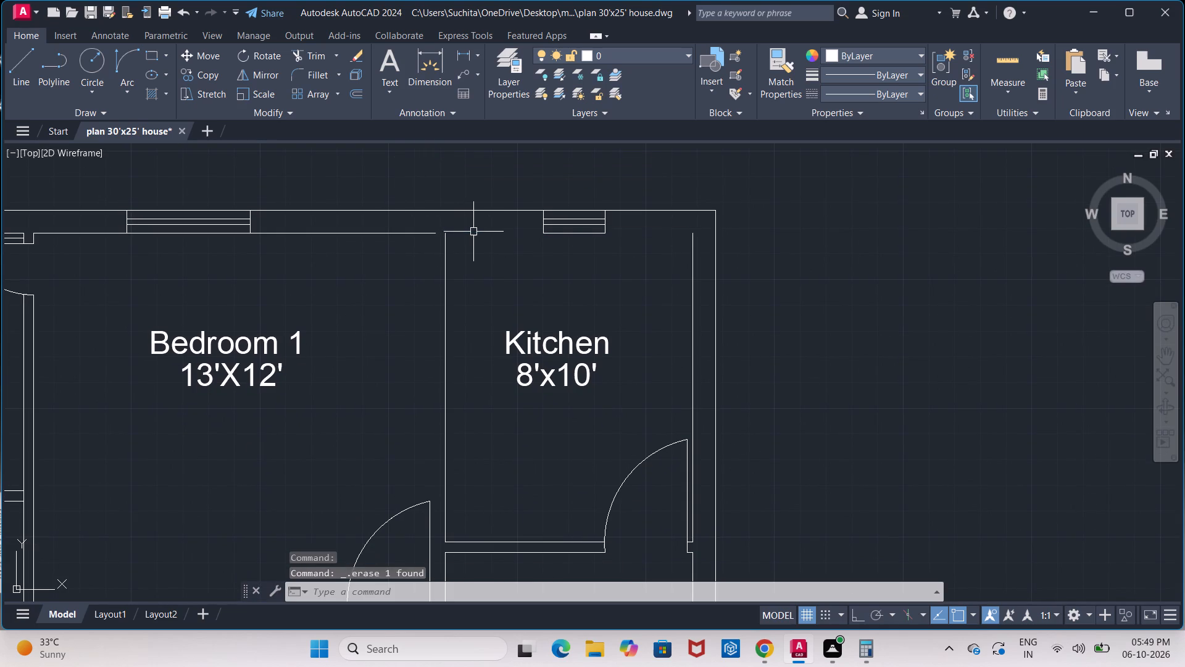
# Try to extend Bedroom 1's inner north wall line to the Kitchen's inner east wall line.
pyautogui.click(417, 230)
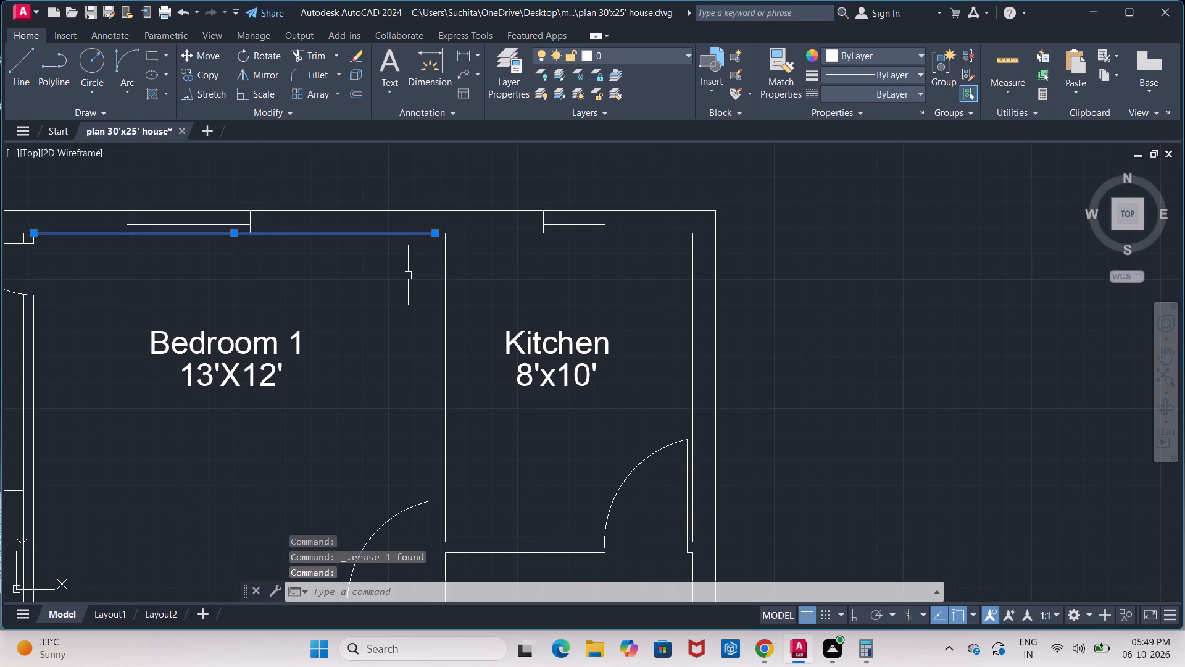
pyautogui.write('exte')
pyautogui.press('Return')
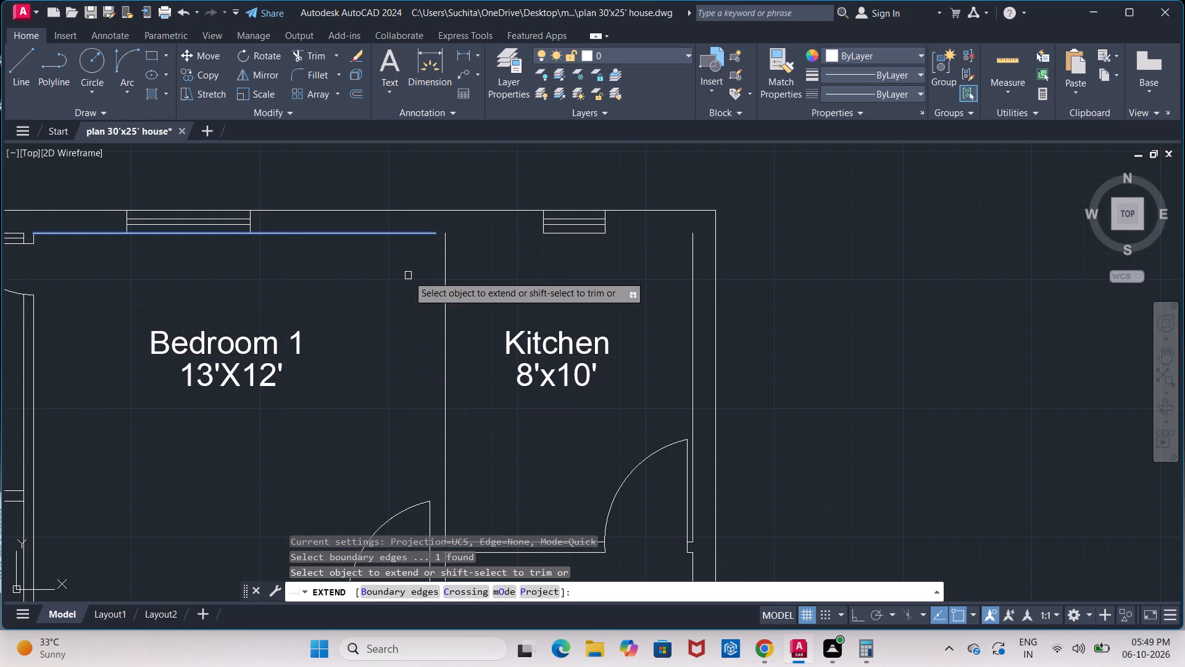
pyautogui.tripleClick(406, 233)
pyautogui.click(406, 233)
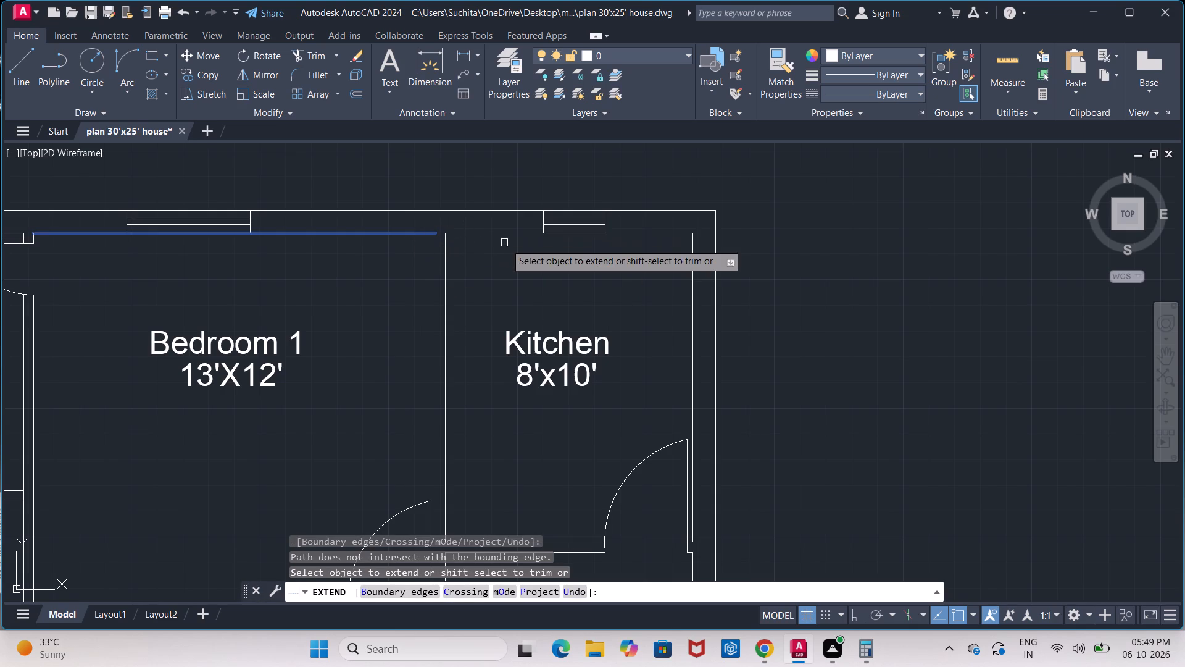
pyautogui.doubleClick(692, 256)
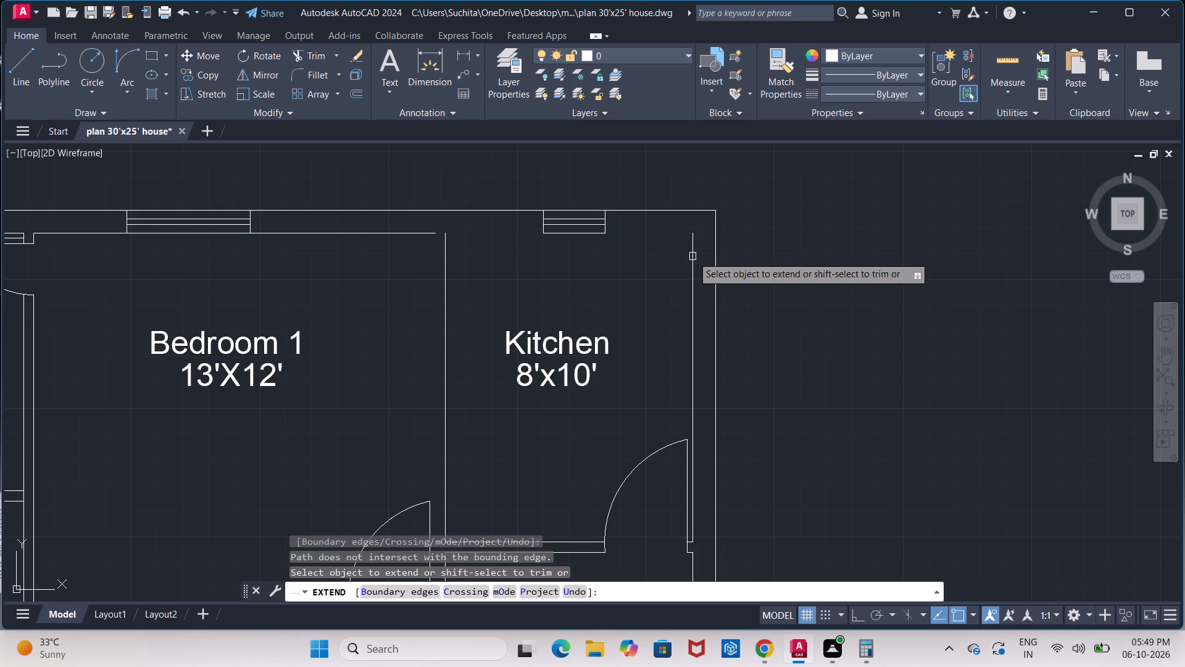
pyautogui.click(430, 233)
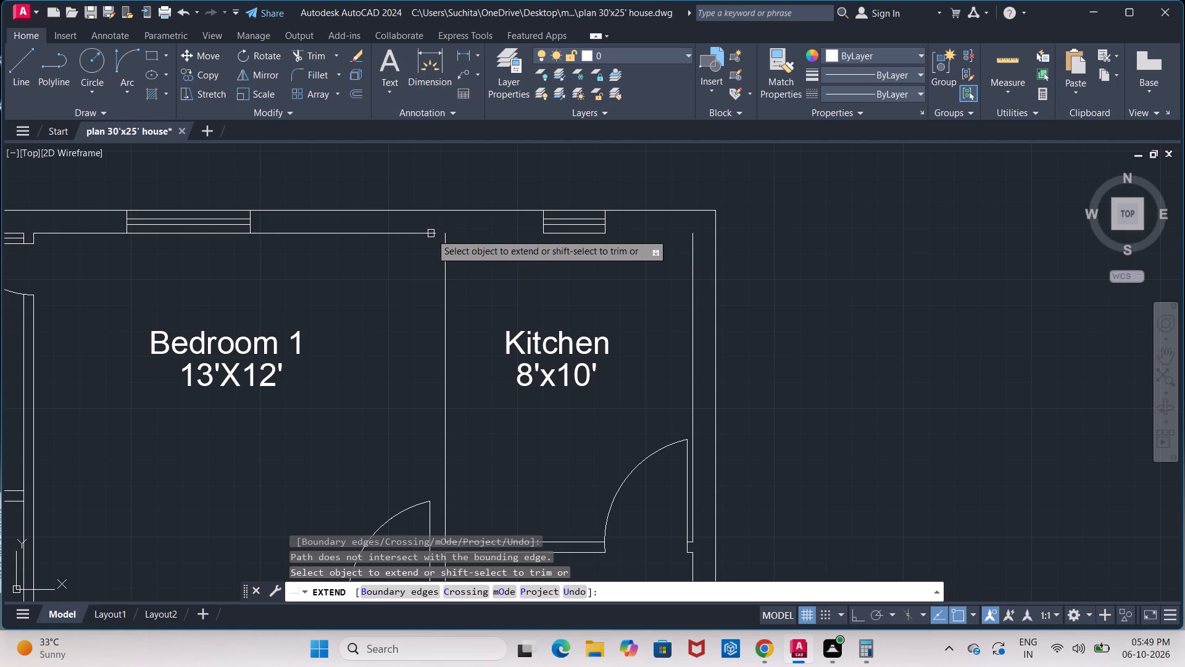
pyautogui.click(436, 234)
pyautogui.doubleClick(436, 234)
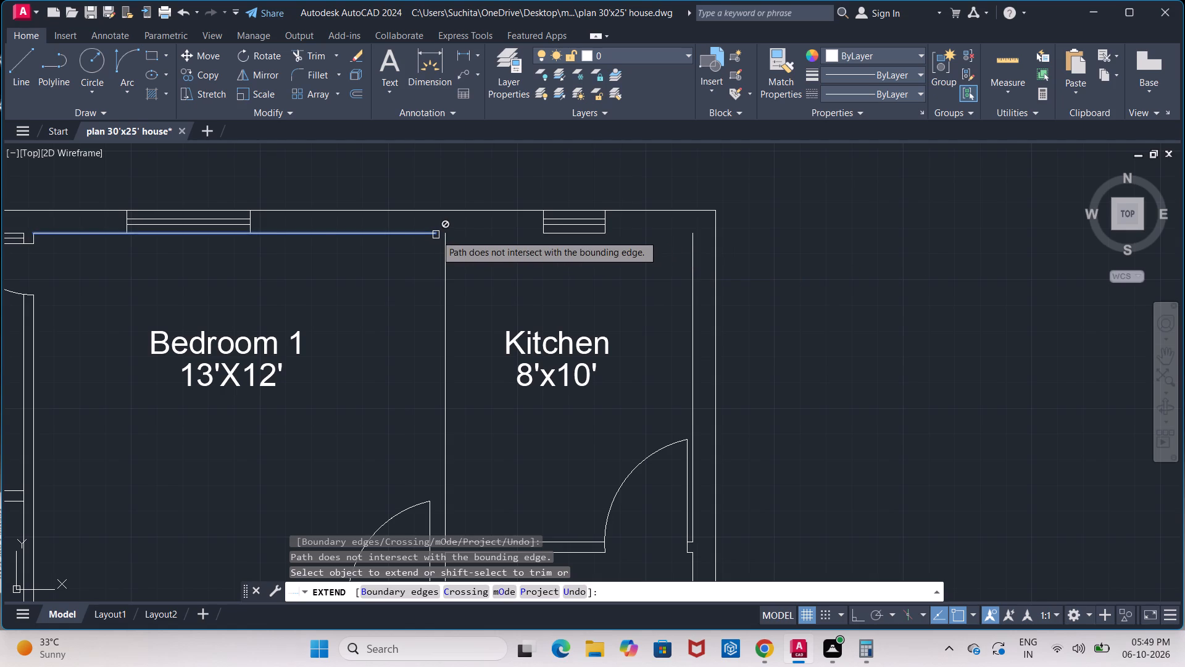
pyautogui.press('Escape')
# Stretch the east end of Bedroom 1's inner north wall line to the Kitchen's inner northeast corner.
pyautogui.click(429, 237)
pyautogui.click(436, 231)
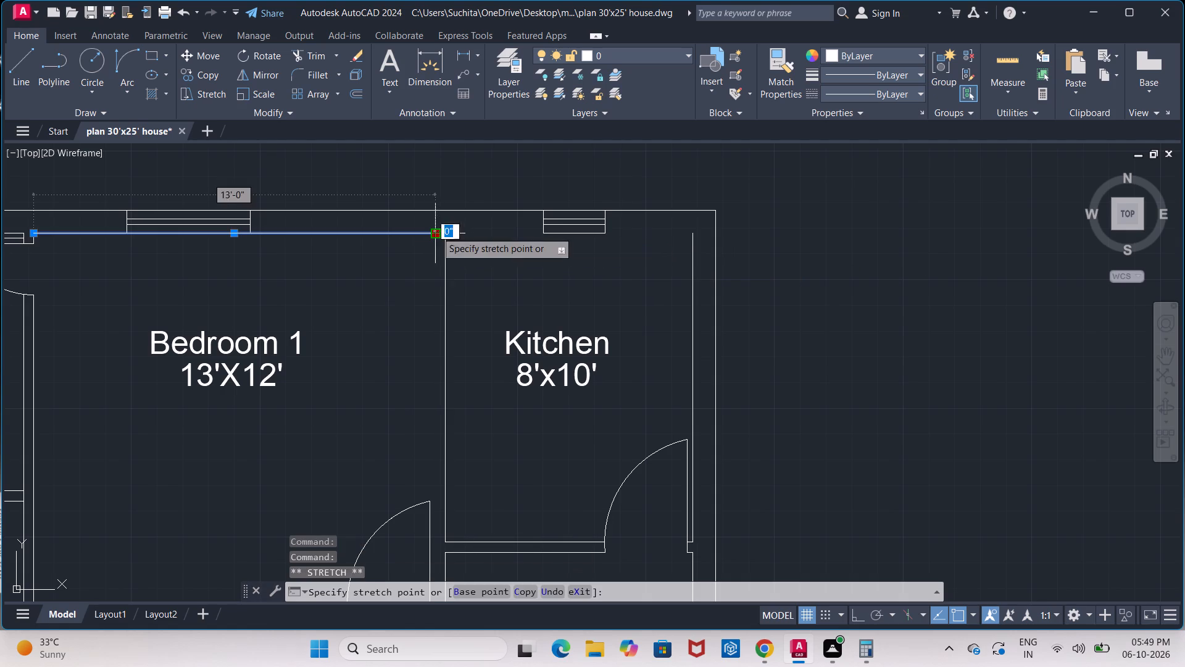
pyautogui.click(692, 235)
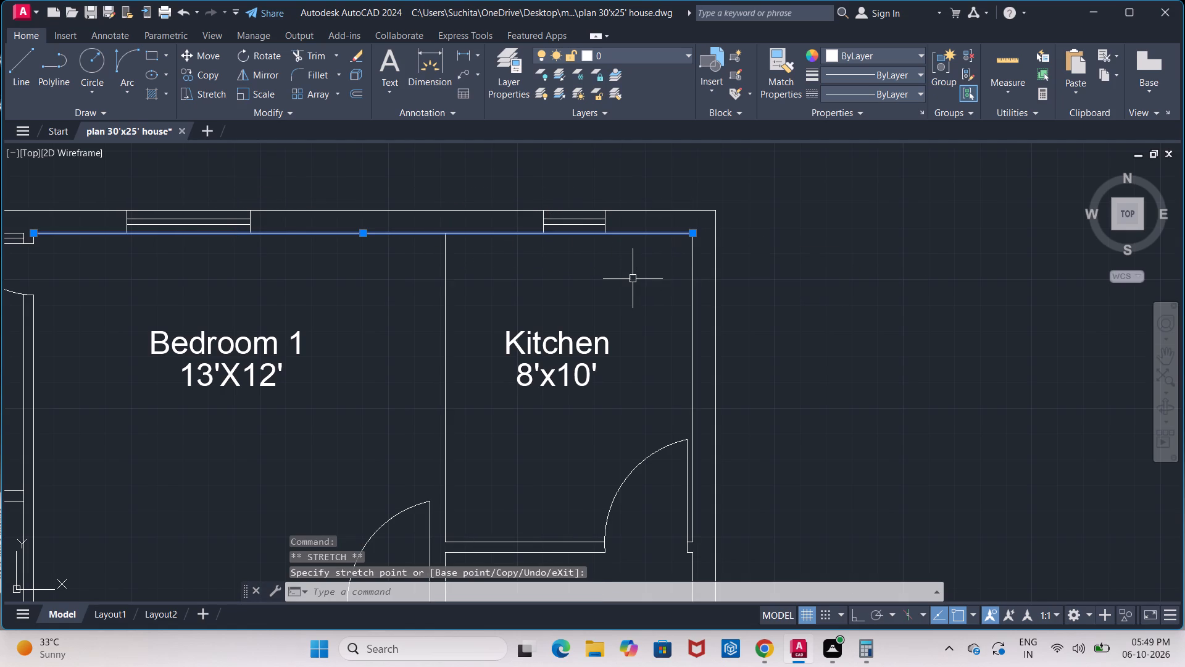
pyautogui.press('Escape')
# Offset the Kitchen's west wall line 4" toward Bedroom 1.
pyautogui.scroll(-1, 635, 281)
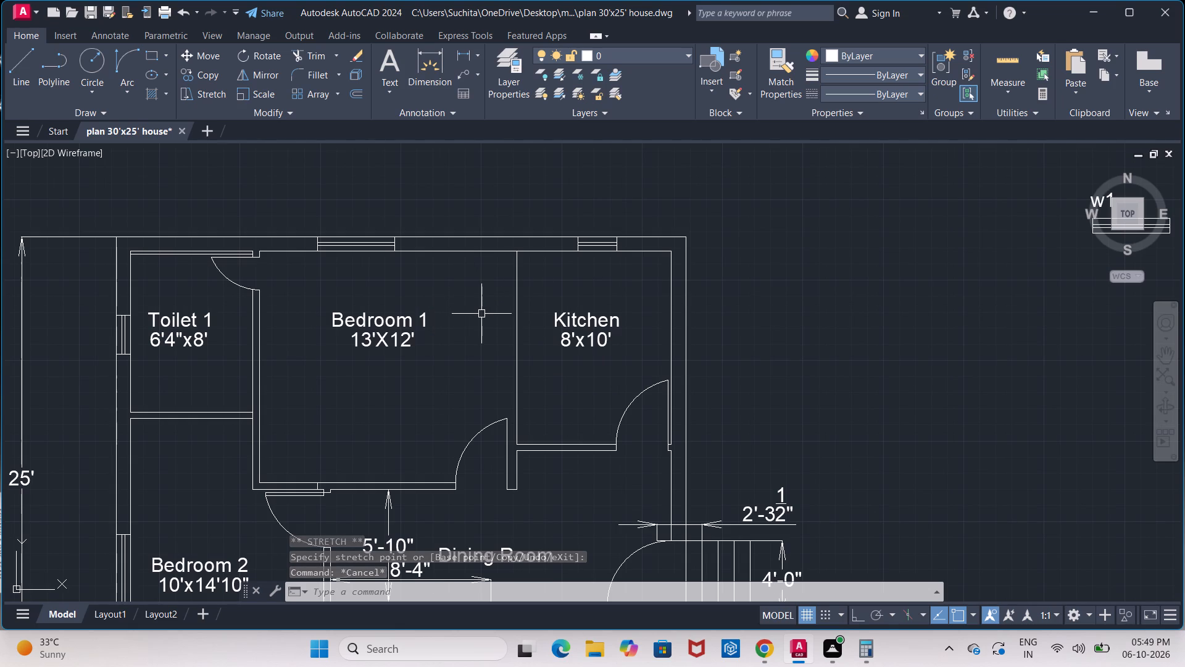
pyautogui.press('o')
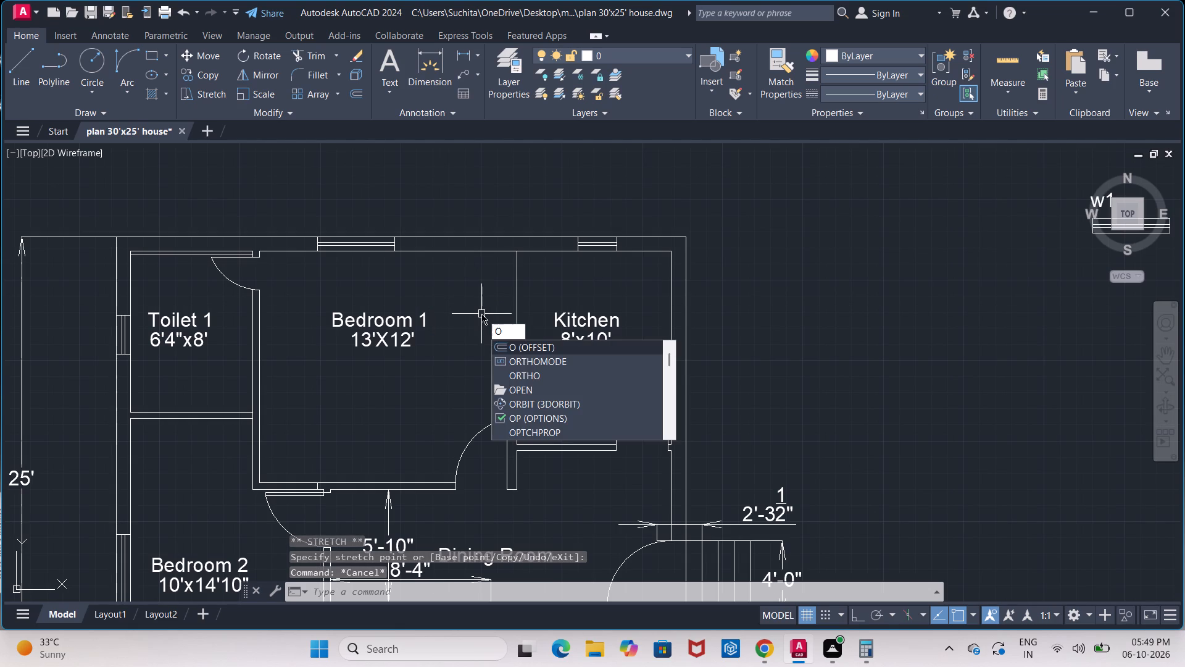
pyautogui.press('Return')
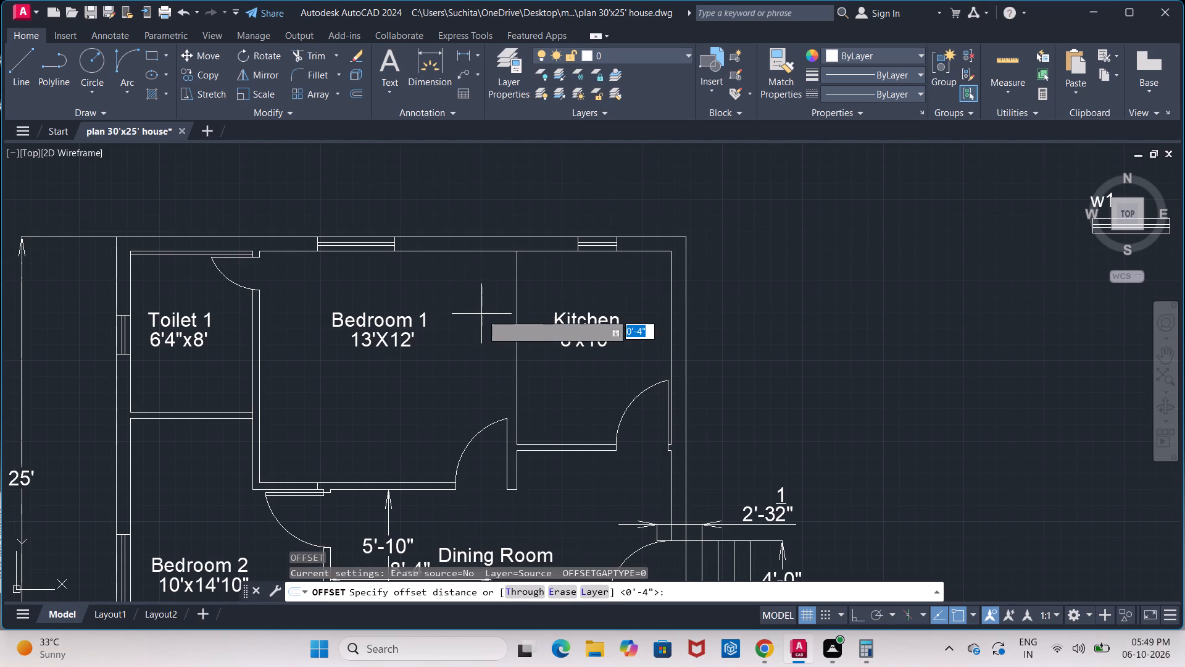
pyautogui.write('4"')
pyautogui.press('Return')
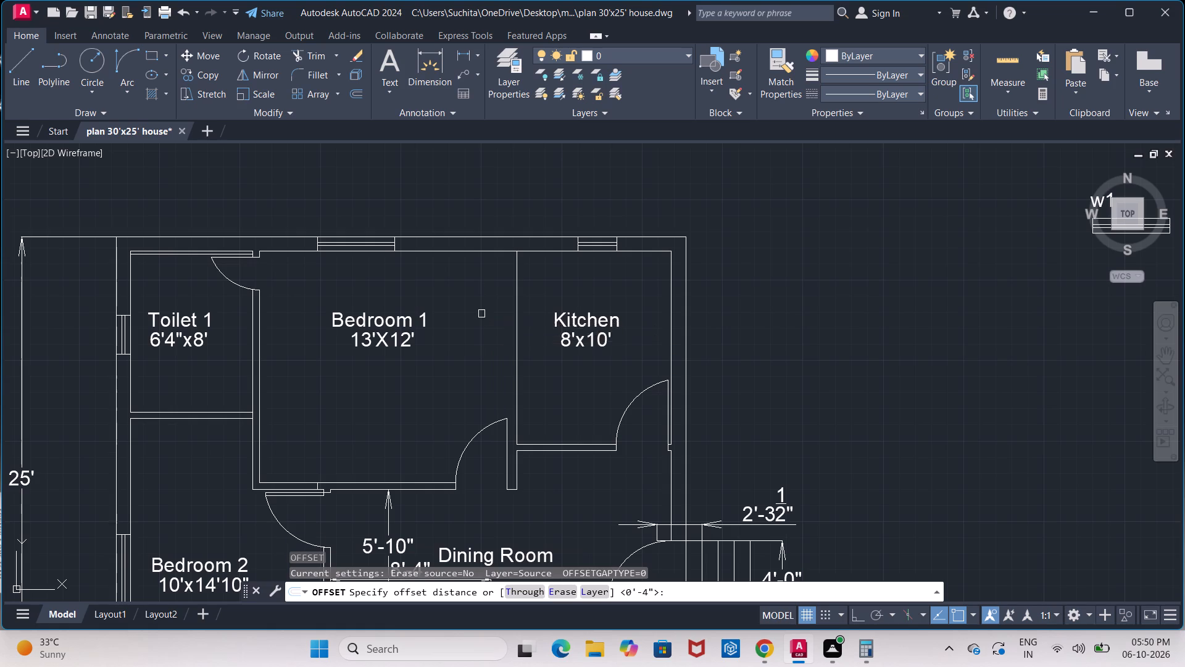
pyautogui.click(517, 345)
pyautogui.click(504, 349)
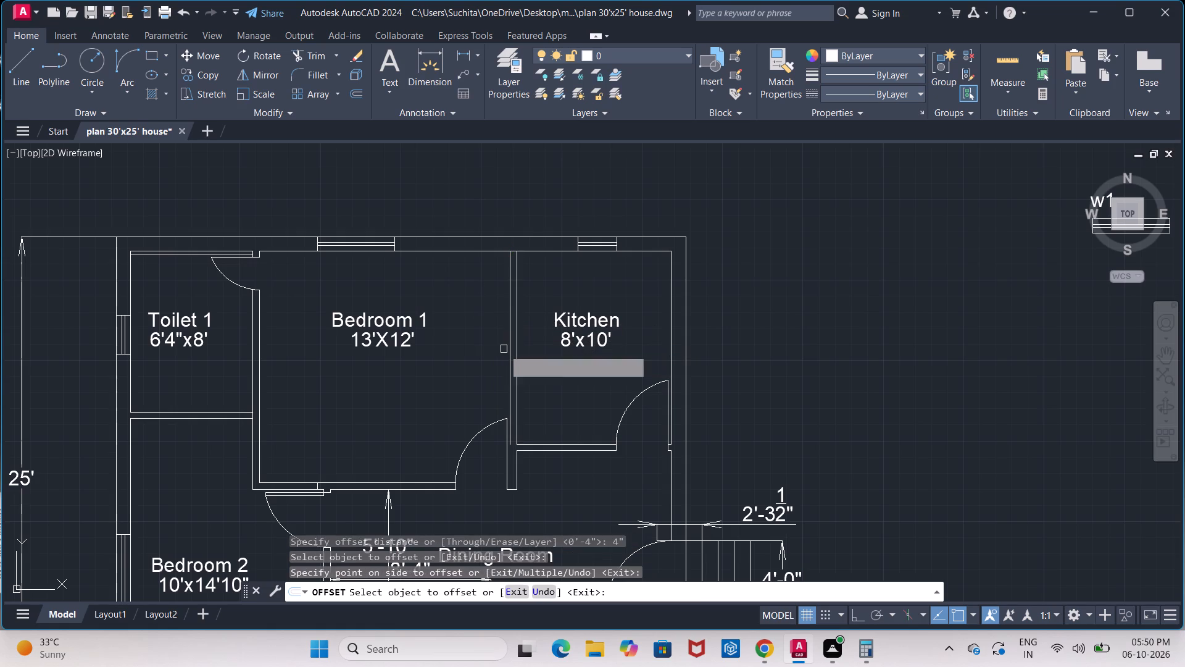
pyautogui.moveTo(498, 363); pyautogui.dragTo(463, 307, button='middle')
pyautogui.scroll(1, 446, 346)
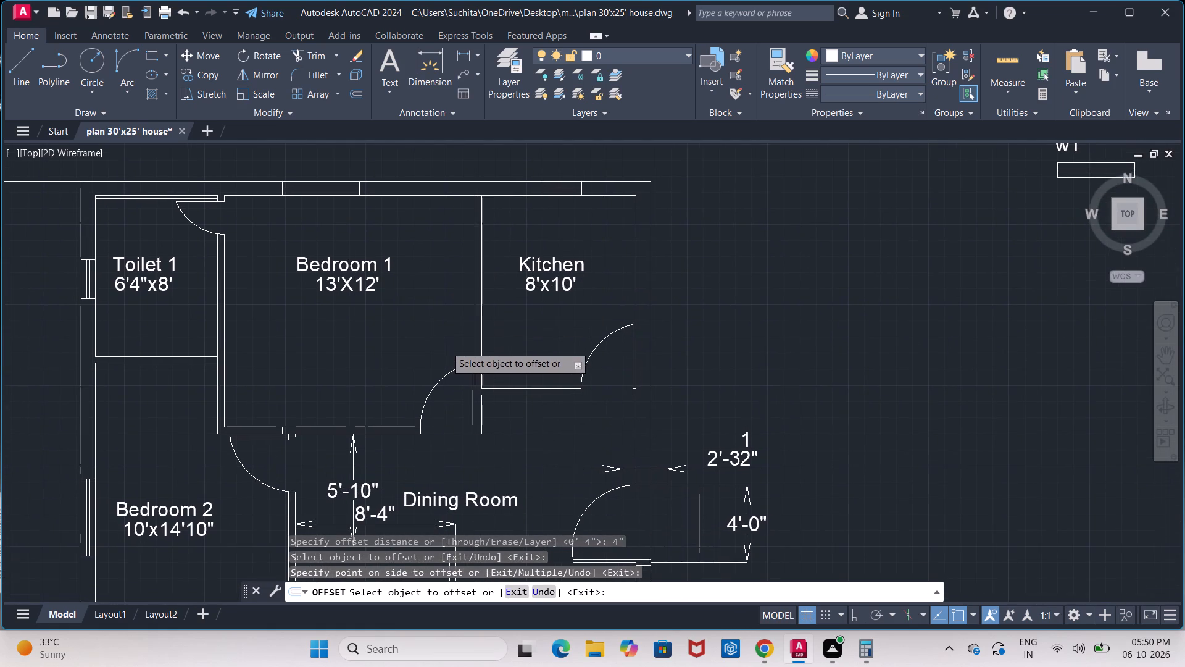
pyautogui.moveTo(443, 339); pyautogui.dragTo(430, 279, button='middle')
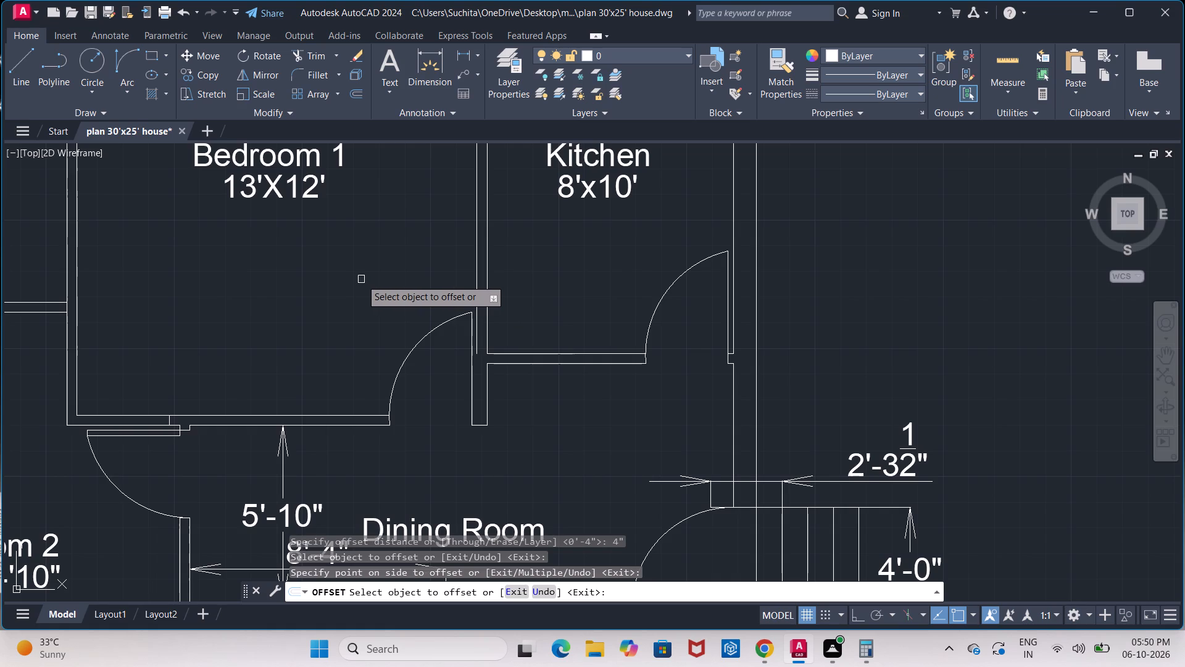
pyautogui.press('Escape')
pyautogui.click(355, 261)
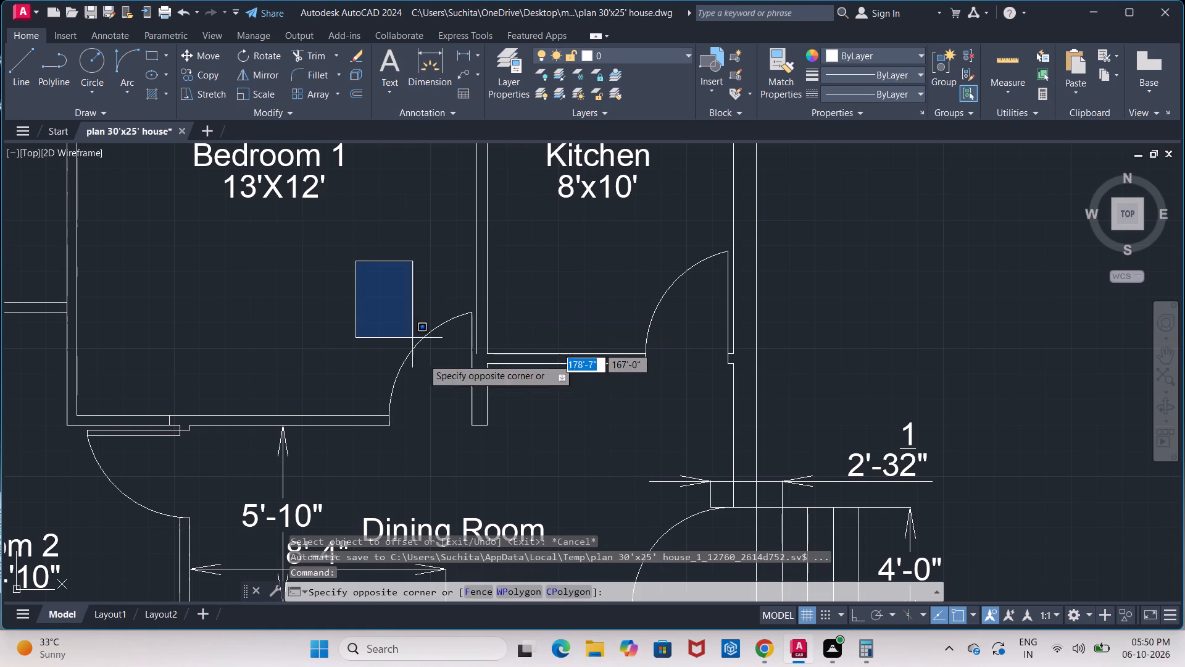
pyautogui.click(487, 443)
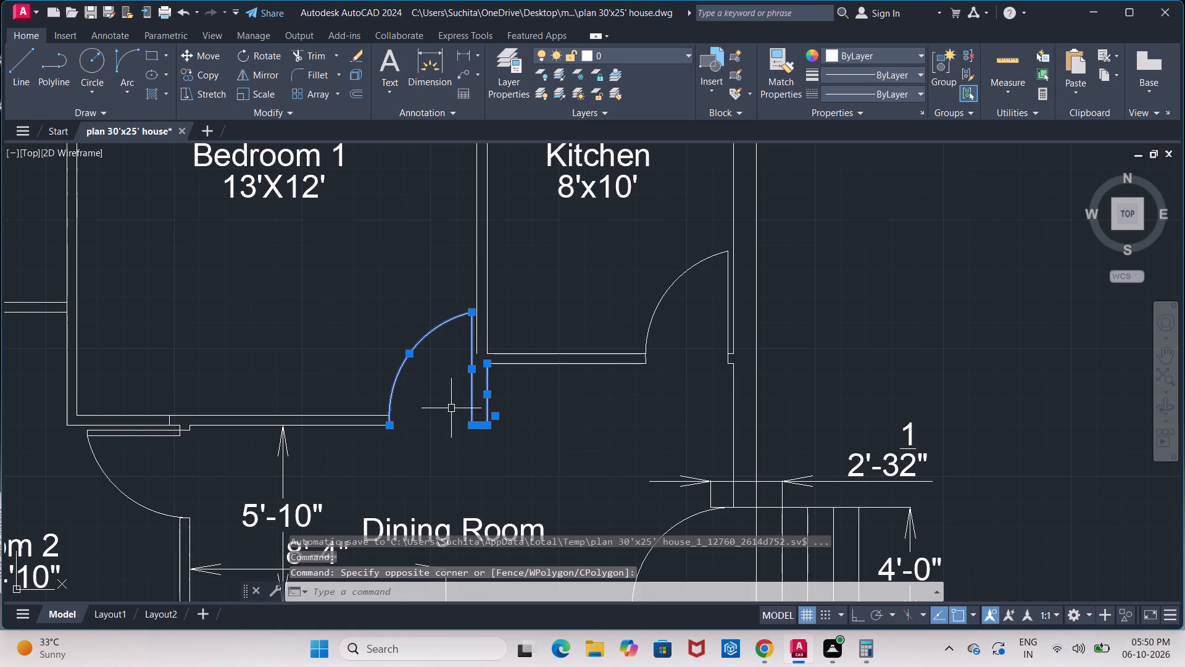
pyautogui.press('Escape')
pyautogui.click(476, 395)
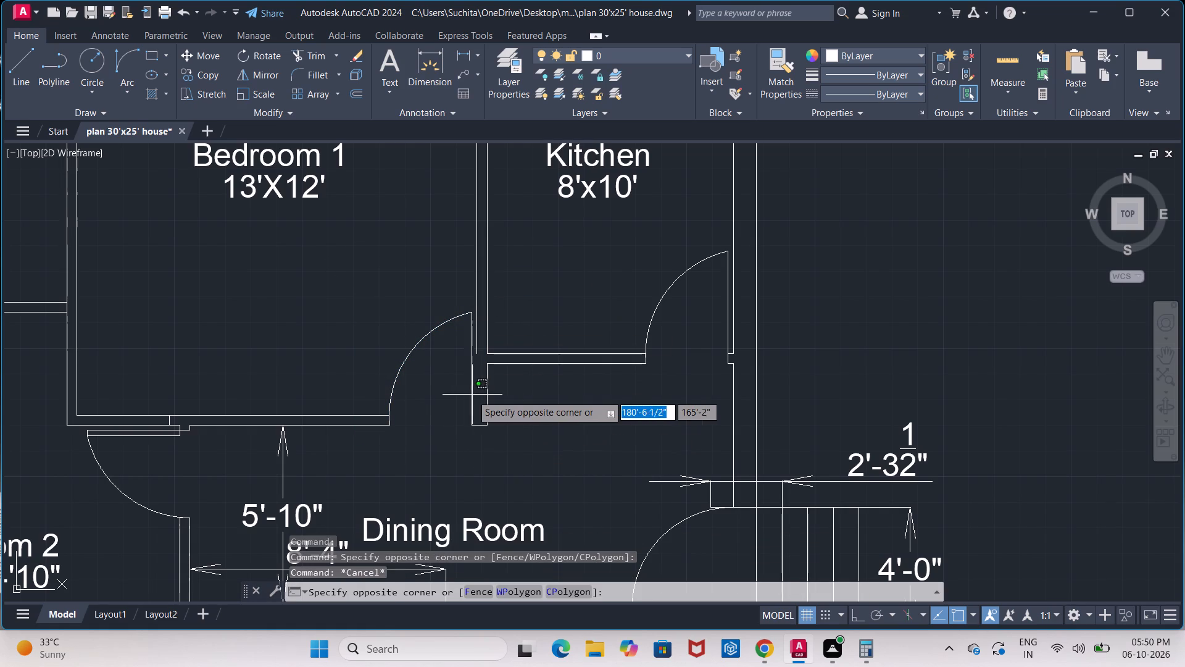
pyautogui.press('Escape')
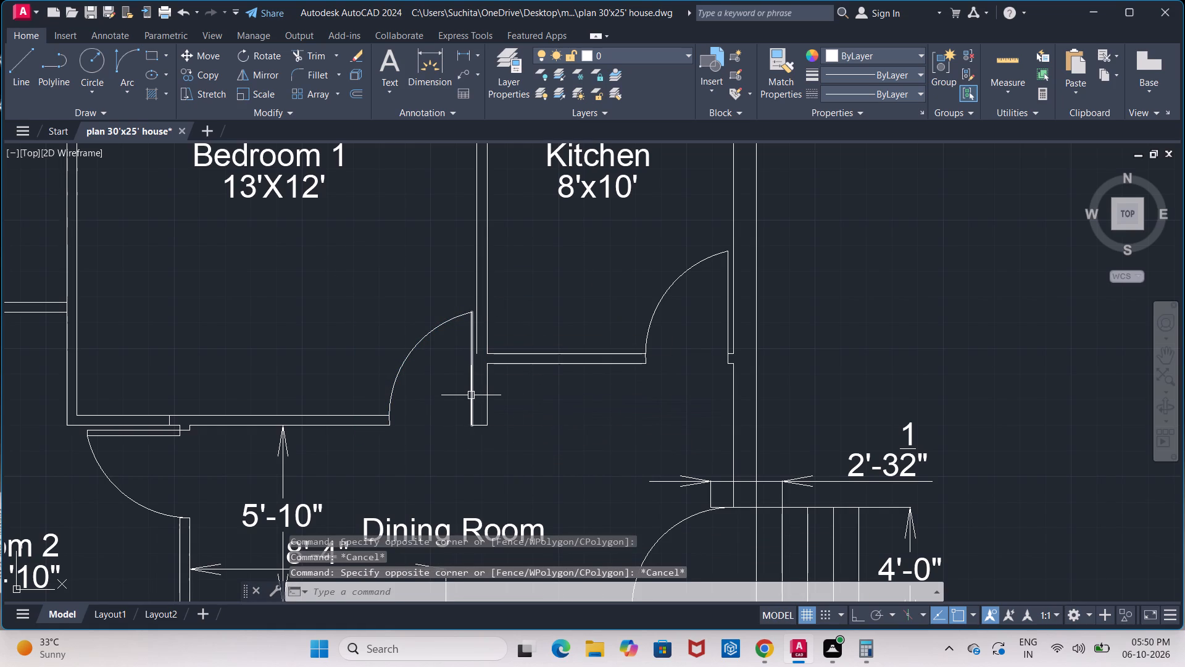
# Move Bedroom 1's door leaf and swing arc 4" west, away from the Kitchen wall.
pyautogui.click(471, 395)
pyautogui.click(428, 337)
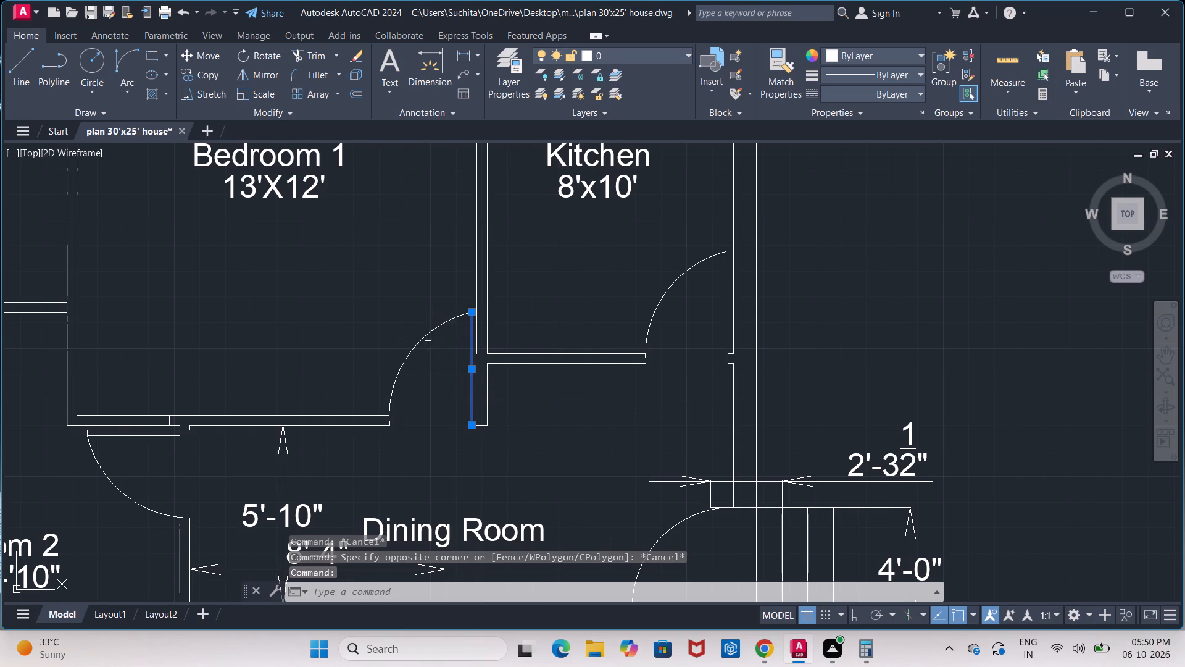
pyautogui.click(188, 59)
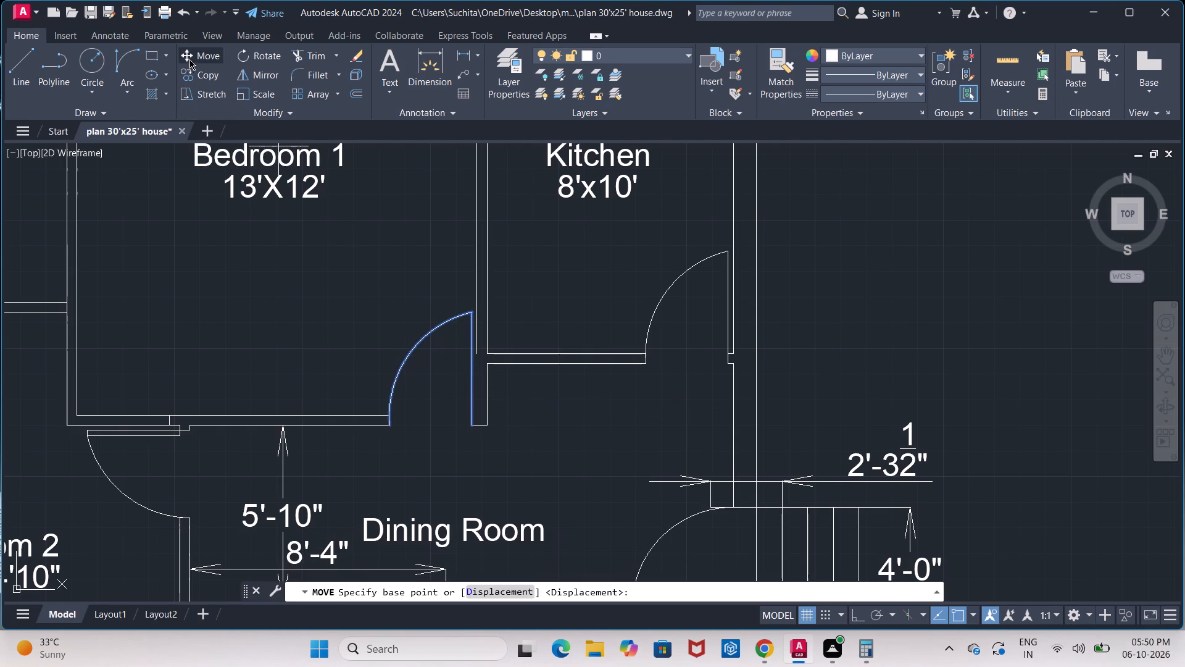
pyautogui.click(470, 426)
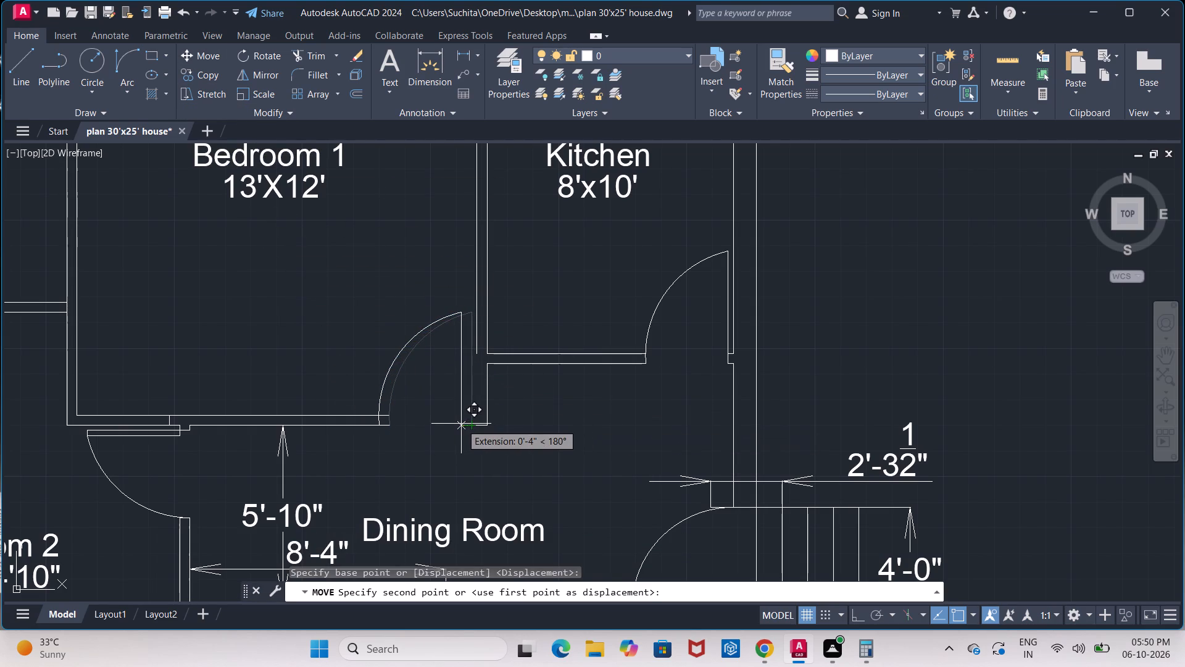
pyautogui.click(461, 424)
pyautogui.press('Escape')
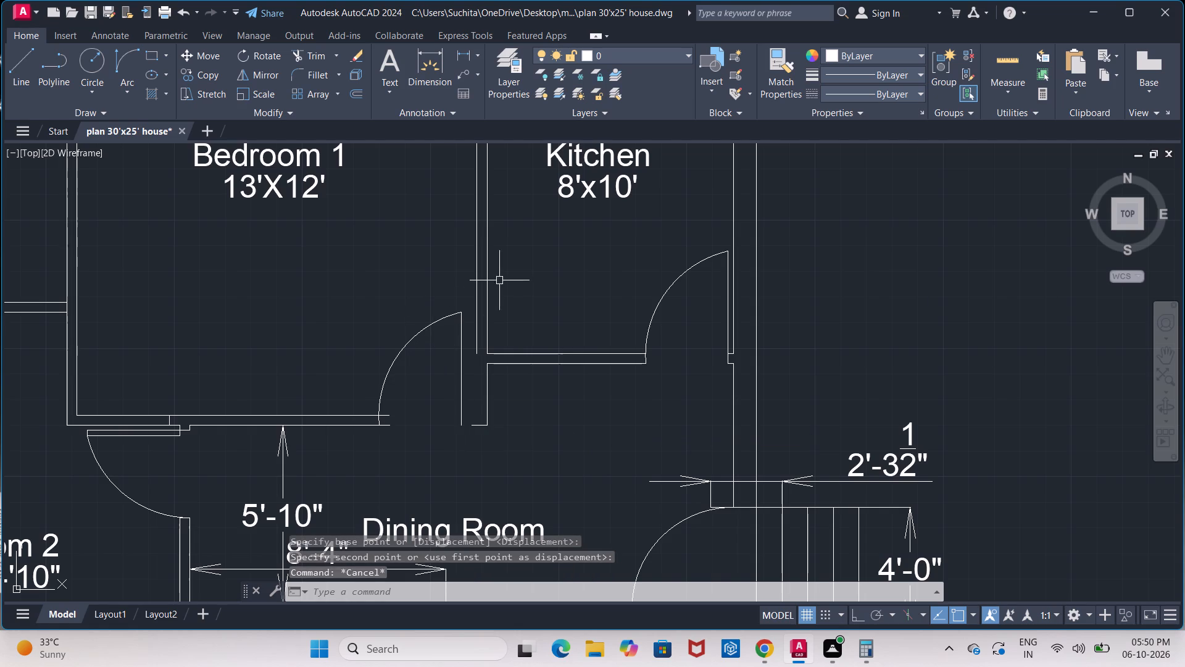
# With Ortho on, stretch the offset wall line's lower end straight down past the short wall end beside Bedroom 1's door.
pyautogui.click(474, 302)
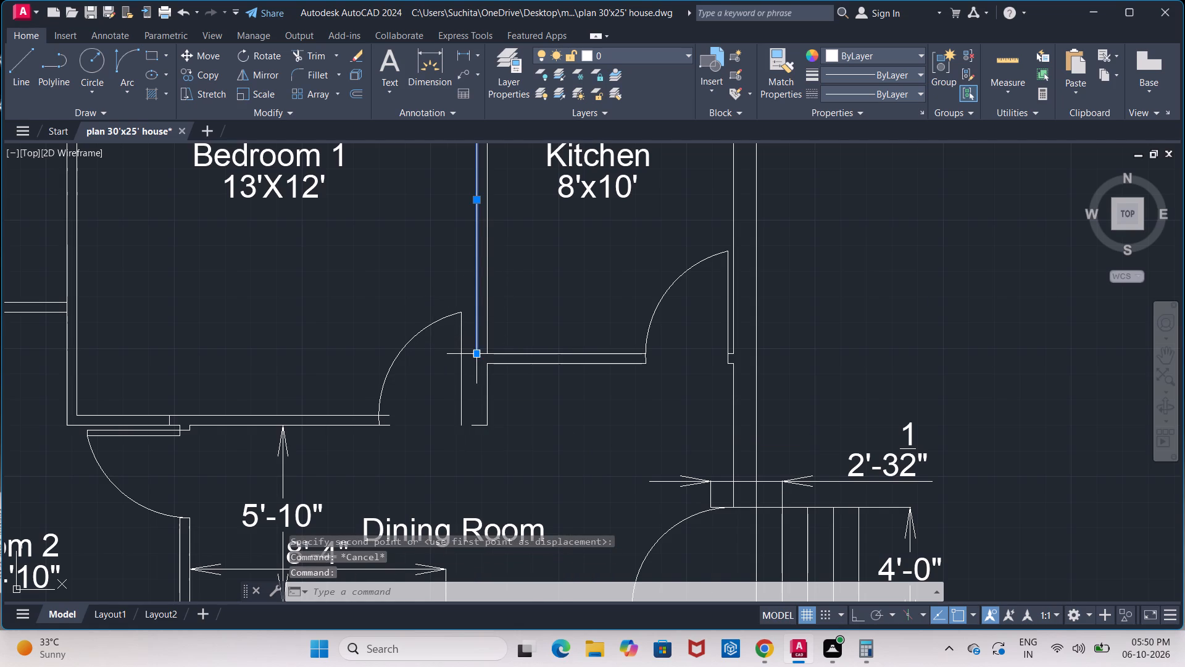
pyautogui.click(478, 358)
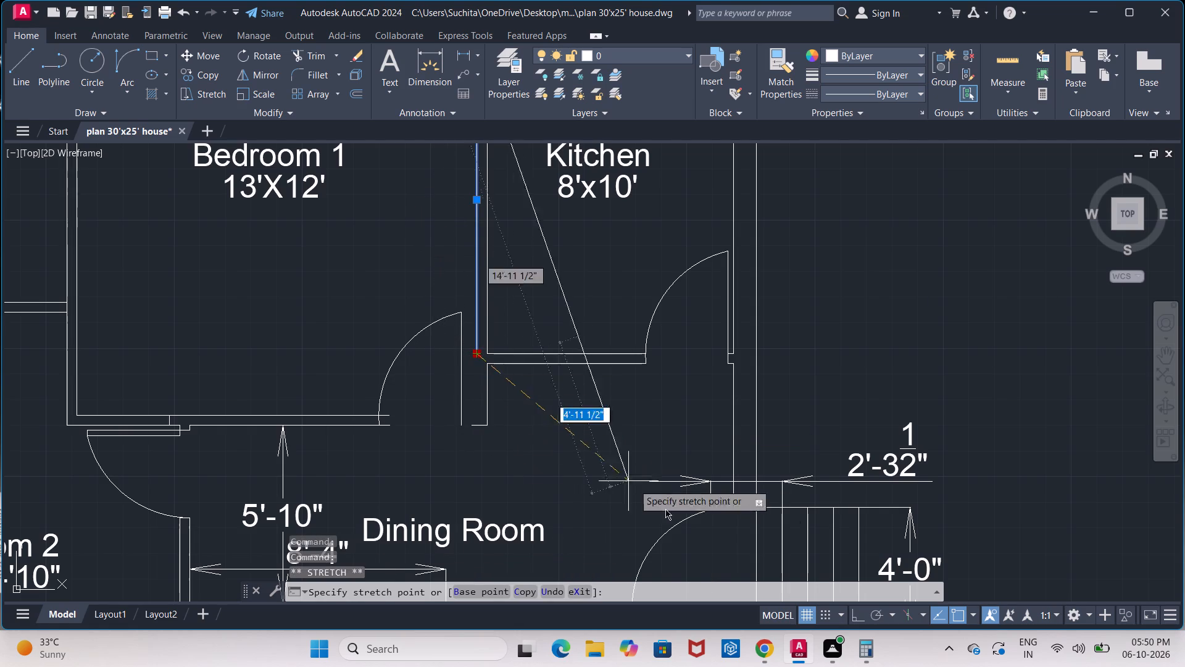
pyautogui.click(852, 615)
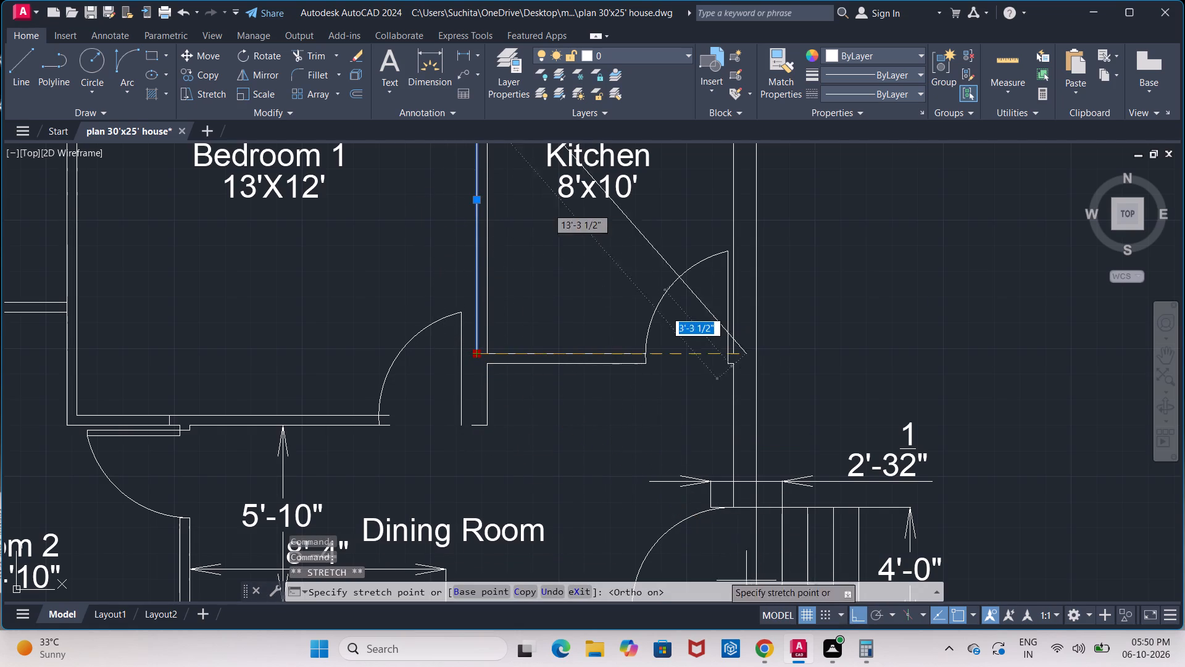
pyautogui.click(483, 457)
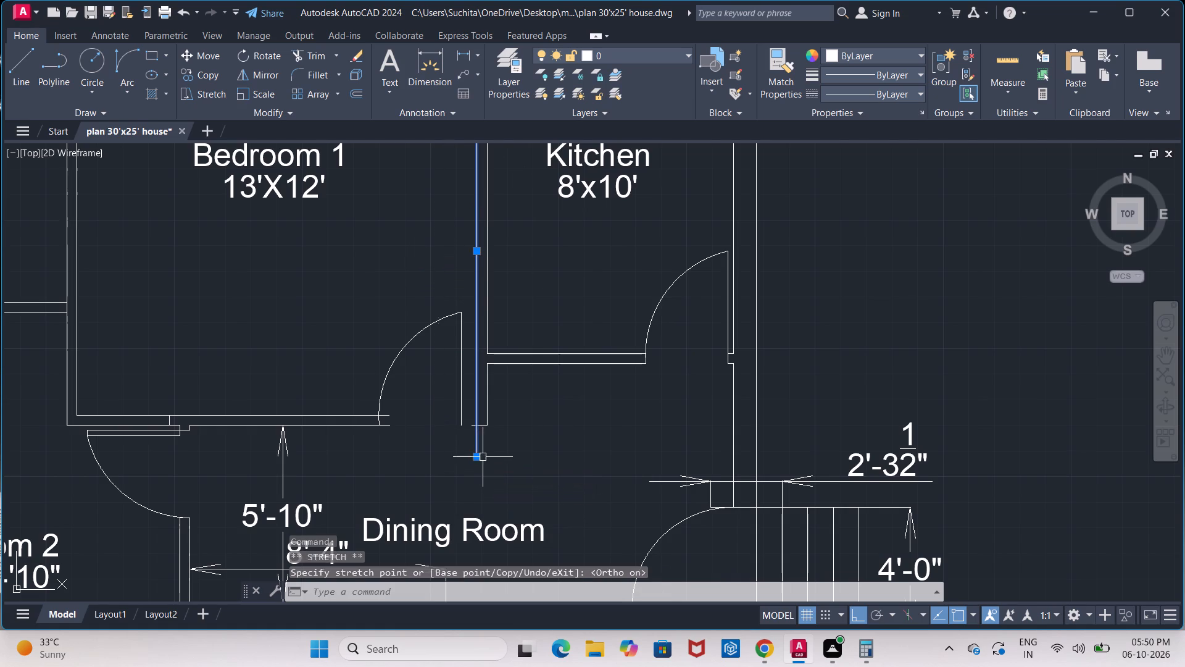
pyautogui.press('Escape')
# Trim the new Bedroom 1–Kitchen wall line's overhang below the short wall end beside Bedroom 1's door.
pyautogui.scroll(1, 486, 428)
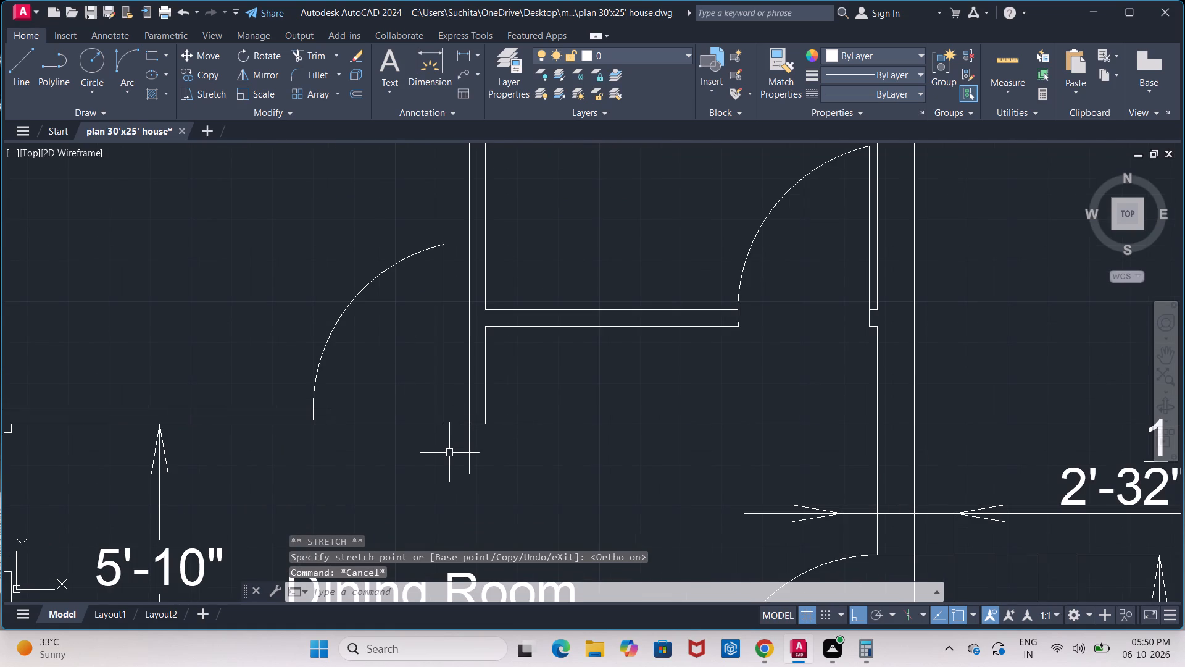
pyautogui.press('Escape')
pyautogui.write('tr')
pyautogui.press('Return')
pyautogui.press('Return')
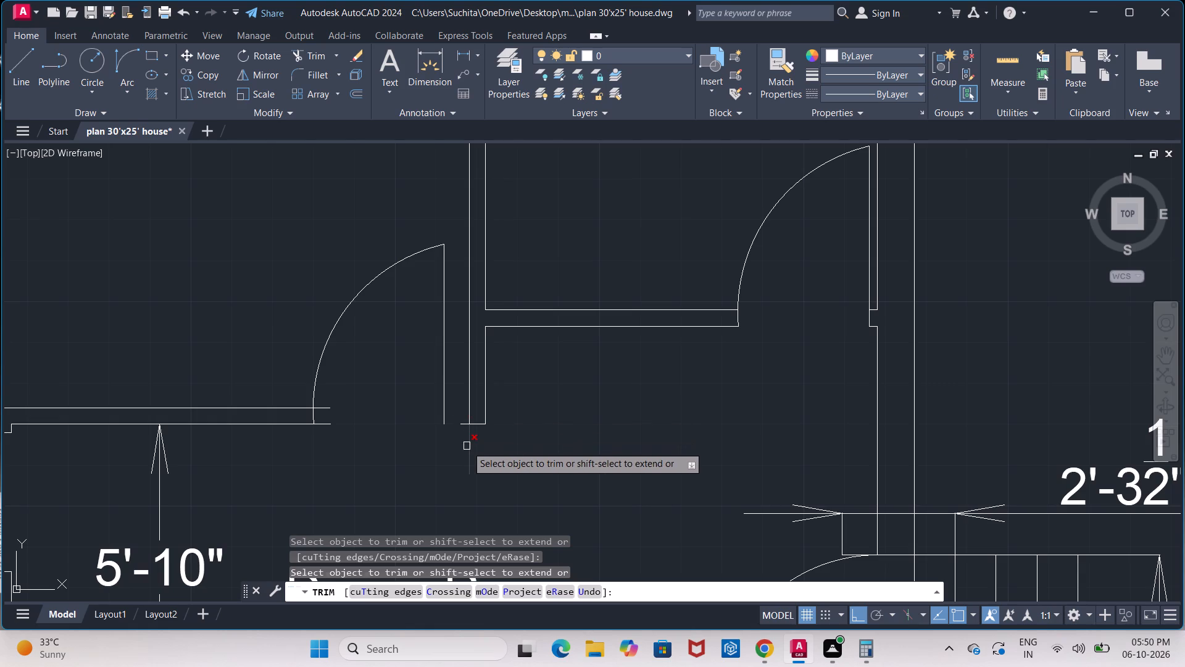
pyautogui.click(470, 444)
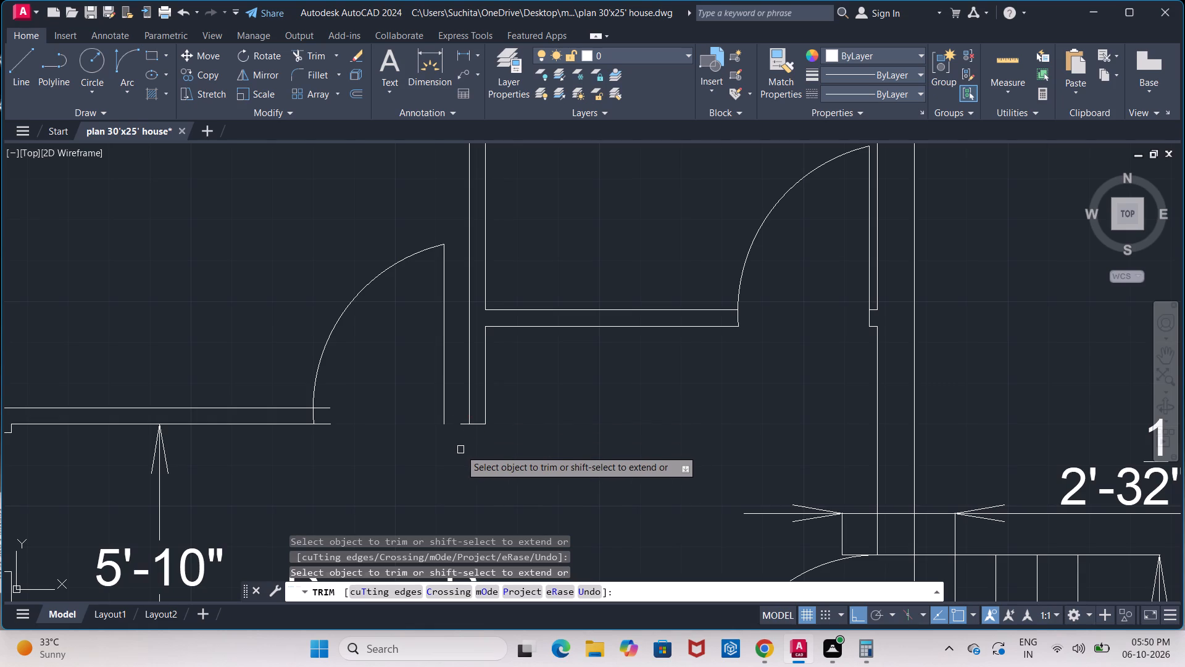
pyautogui.press('Escape')
# Move Bedroom 1's door leaf and swing arc 4" east to the west end of the short wall-end line.
pyautogui.click(445, 397)
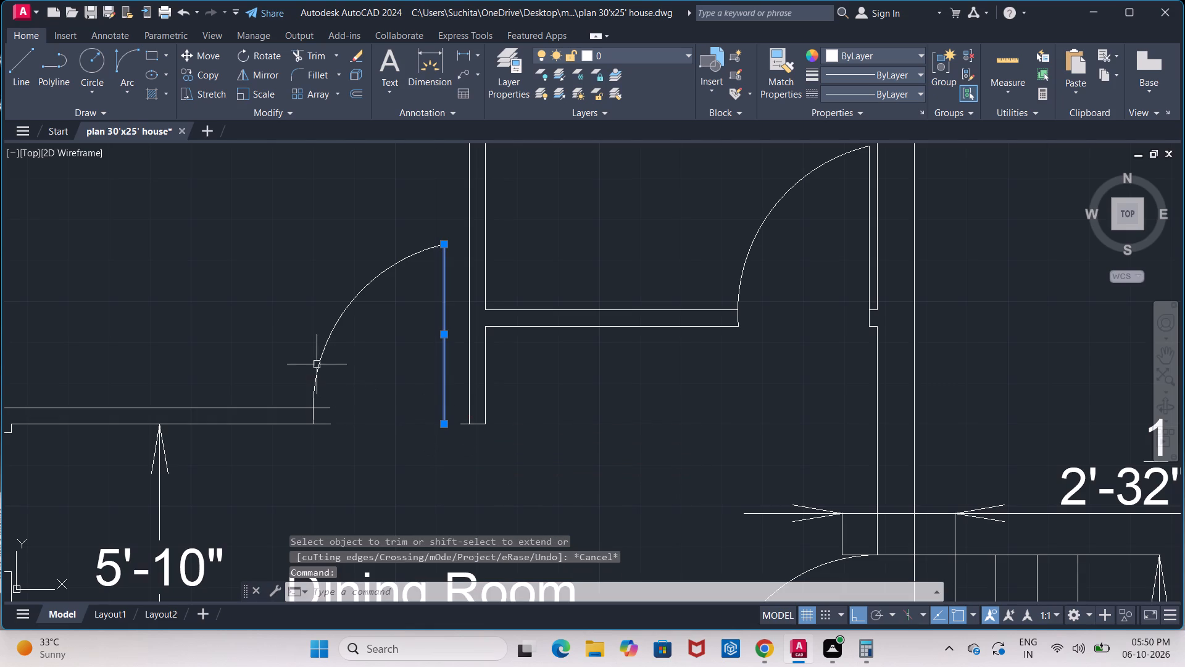
pyautogui.click(320, 367)
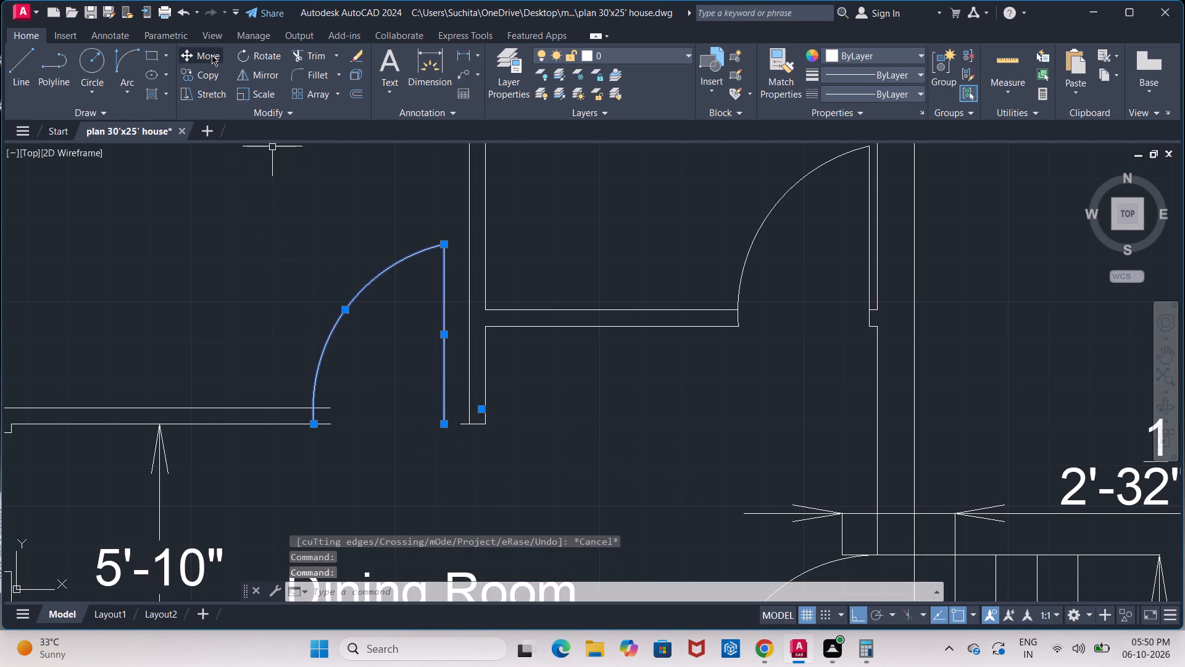
pyautogui.click(212, 55)
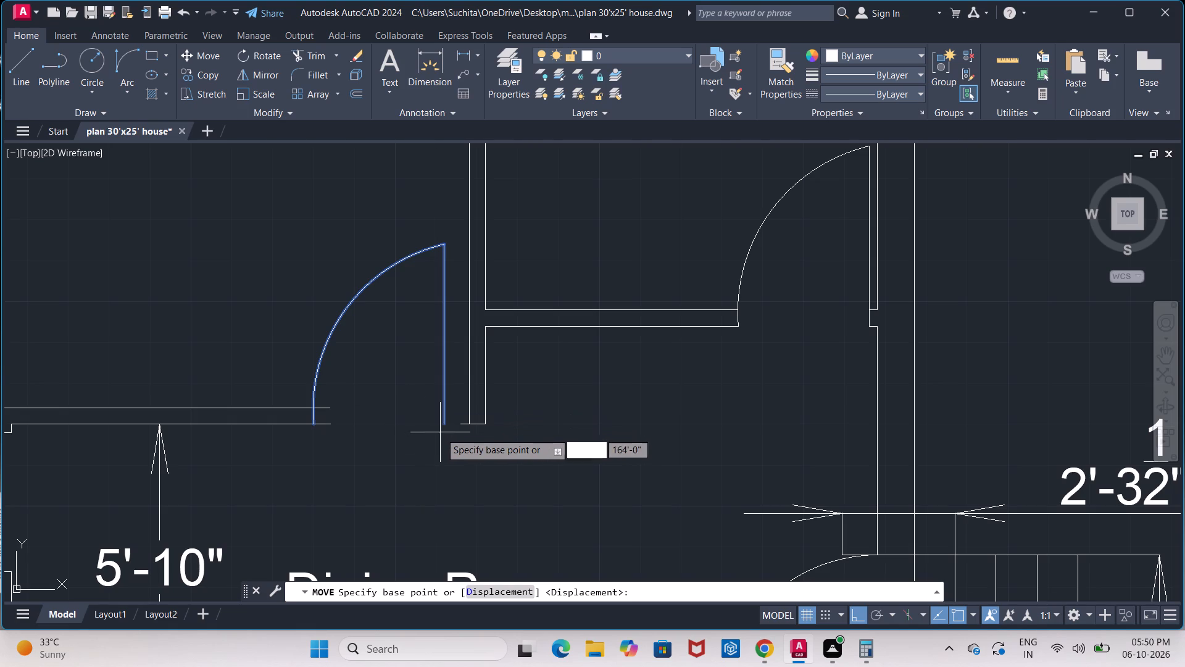
pyautogui.click(446, 426)
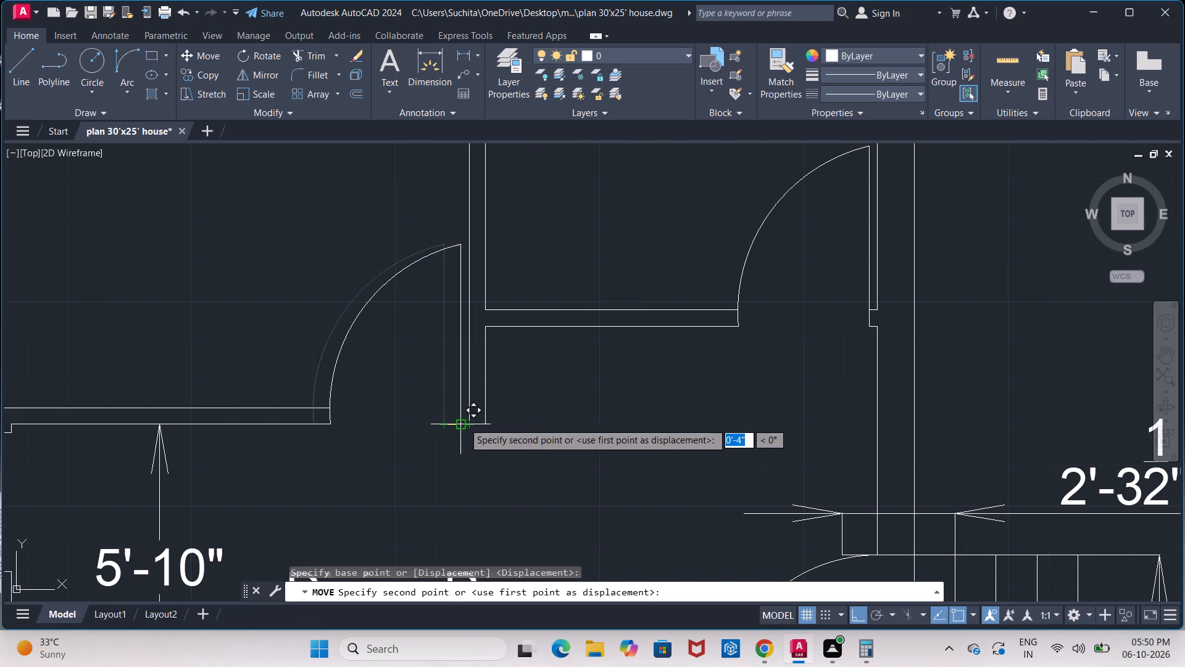
pyautogui.click(460, 422)
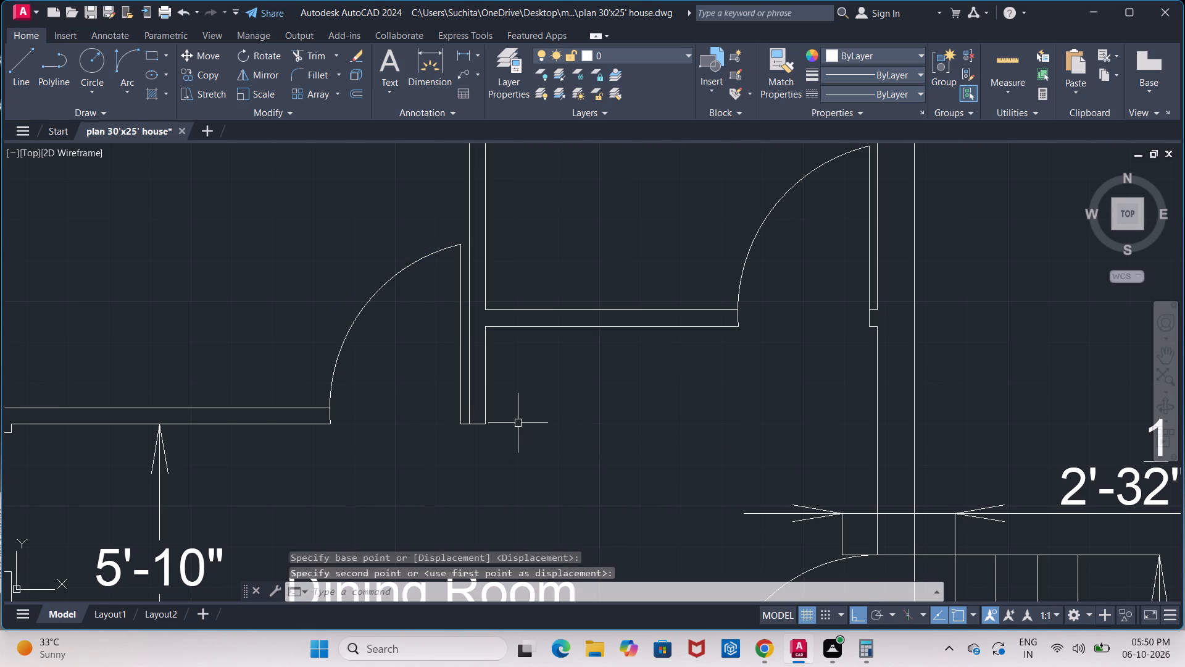
# Examine the whole floor plan and the window and ventilator symbols placed beside it.
pyautogui.scroll(-2, 518, 422)
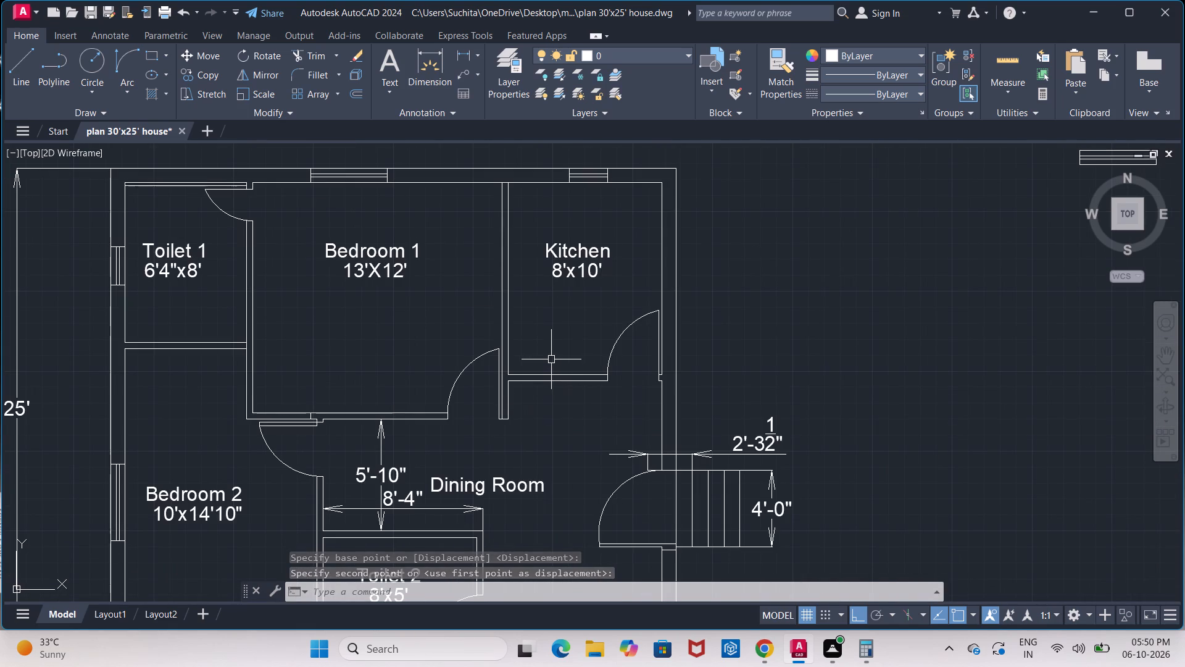
pyautogui.scroll(-1, 551, 340)
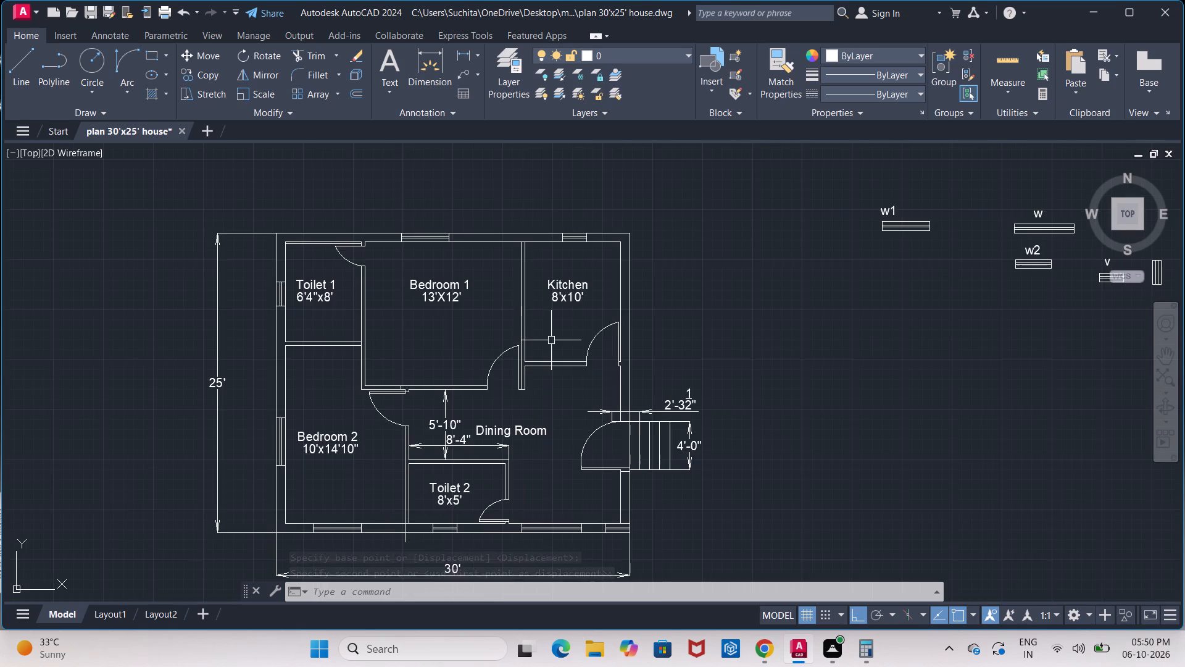
pyautogui.moveTo(551, 340); pyautogui.dragTo(409, 304, button='middle')
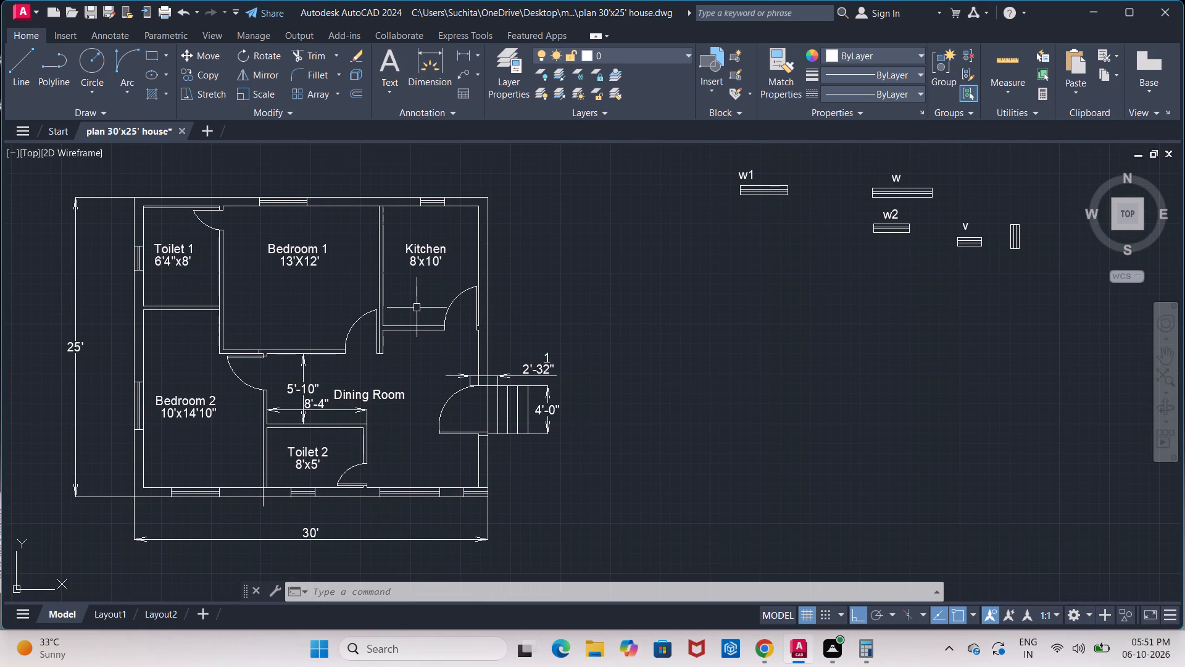
pyautogui.moveTo(684, 241); pyautogui.dragTo(377, 345, button='middle')
pyautogui.scroll(-1, 525, 308)
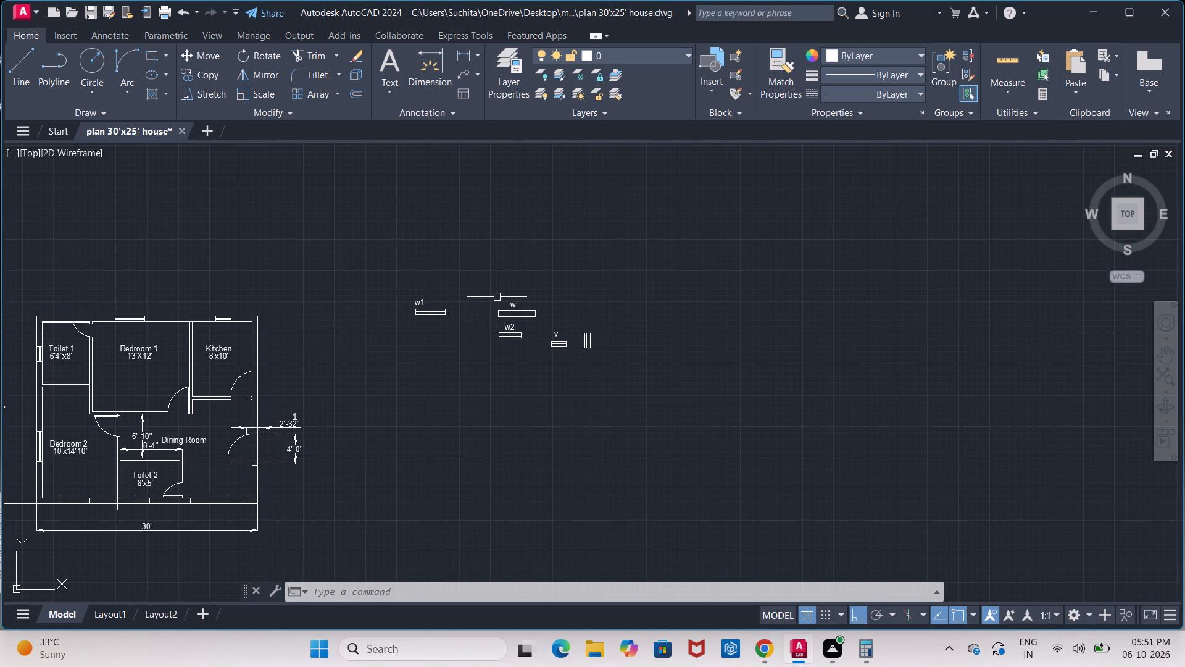
pyautogui.scroll(2, 484, 313)
pyautogui.moveTo(488, 286); pyautogui.dragTo(576, 205, button='middle')
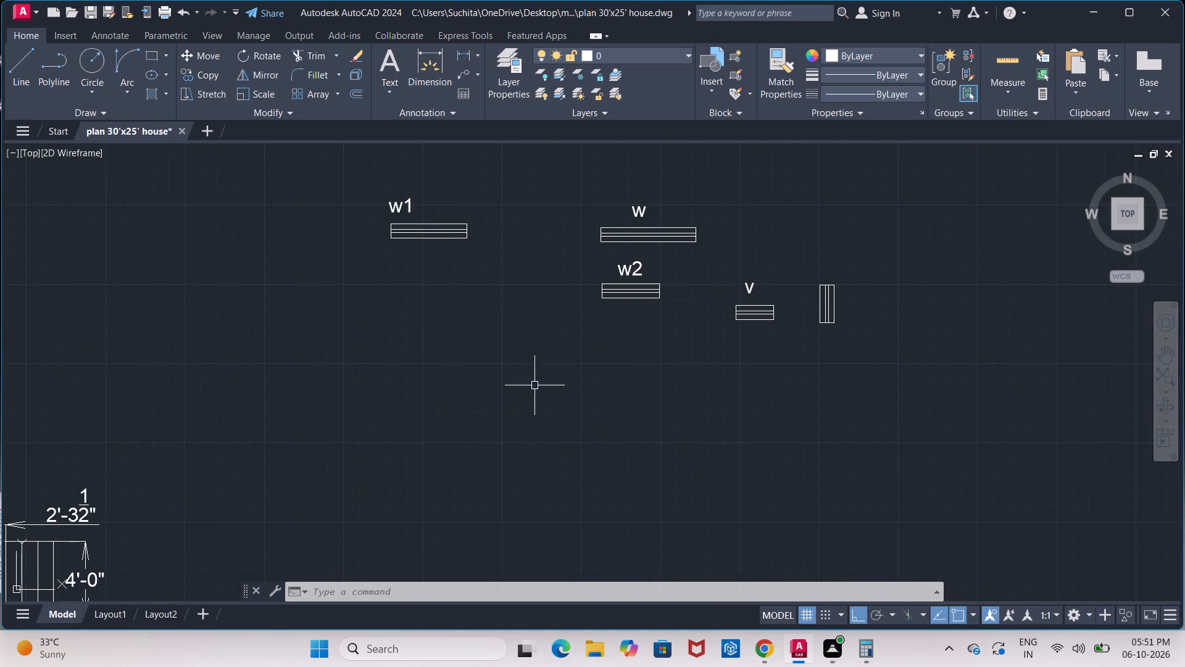
pyautogui.scroll(-2, 528, 409)
# Erase the window symbol at the southeast corner, on the east end of the south wall.
pyautogui.scroll(4, 318, 527)
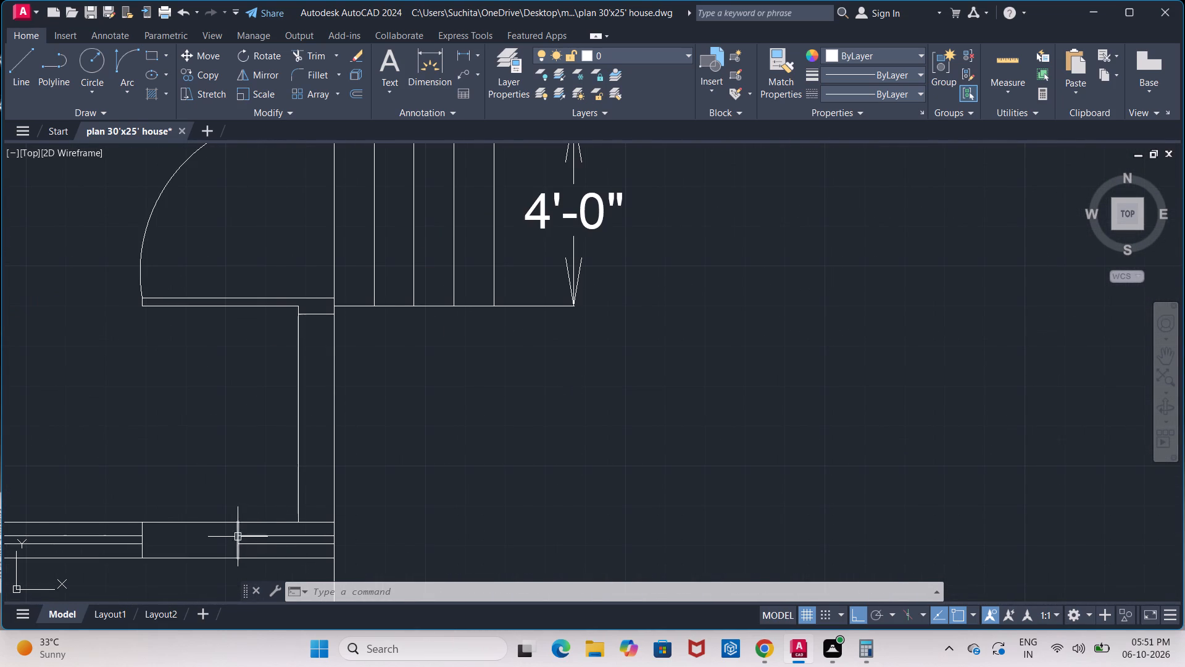
pyautogui.scroll(-3, 273, 535)
pyautogui.moveTo(293, 492); pyautogui.dragTo(295, 472, button='middle')
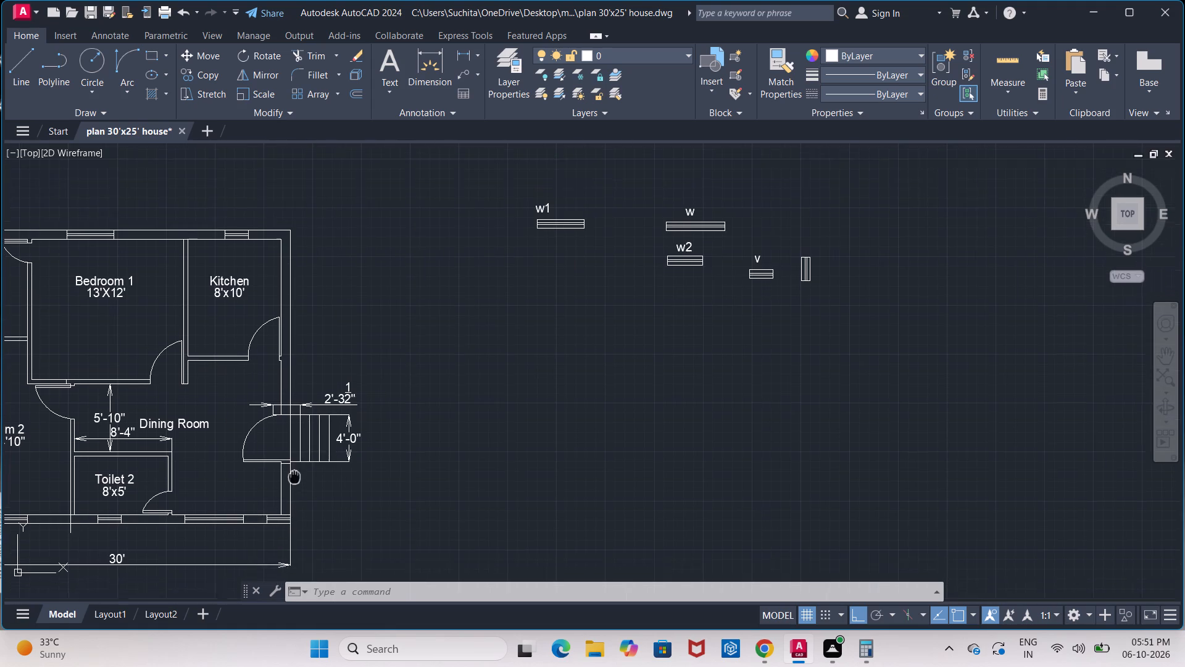
pyautogui.moveTo(295, 472); pyautogui.dragTo(333, 448, button='middle')
pyautogui.scroll(3, 320, 529)
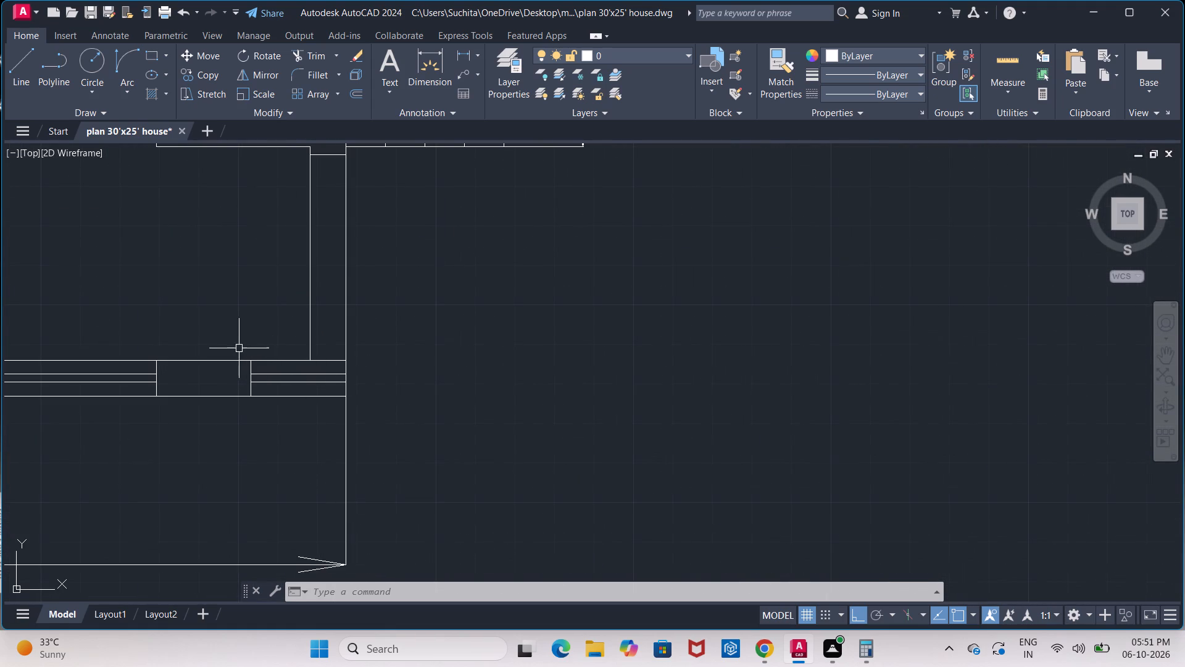
pyautogui.click(231, 346)
pyautogui.click(360, 430)
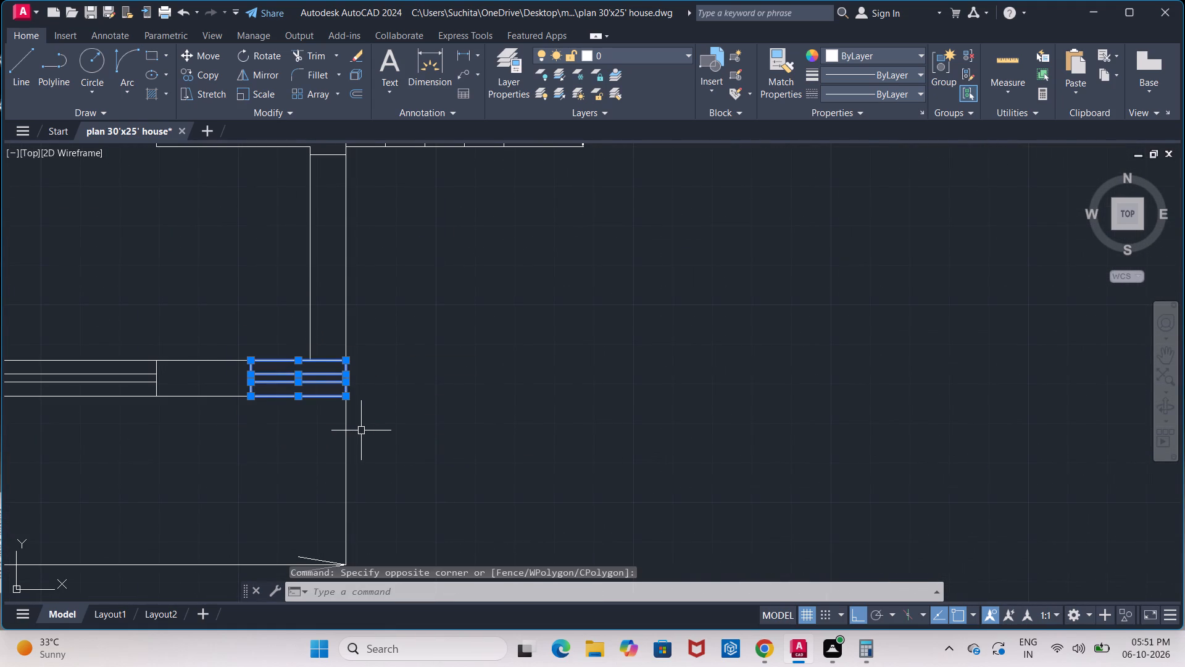
pyautogui.press('Delete')
# Trim the Bedroom 2–Toilet 2 wall line where it runs through and past the south wall, and the inner wall line between the partition's faces.
pyautogui.scroll(-3, 362, 431)
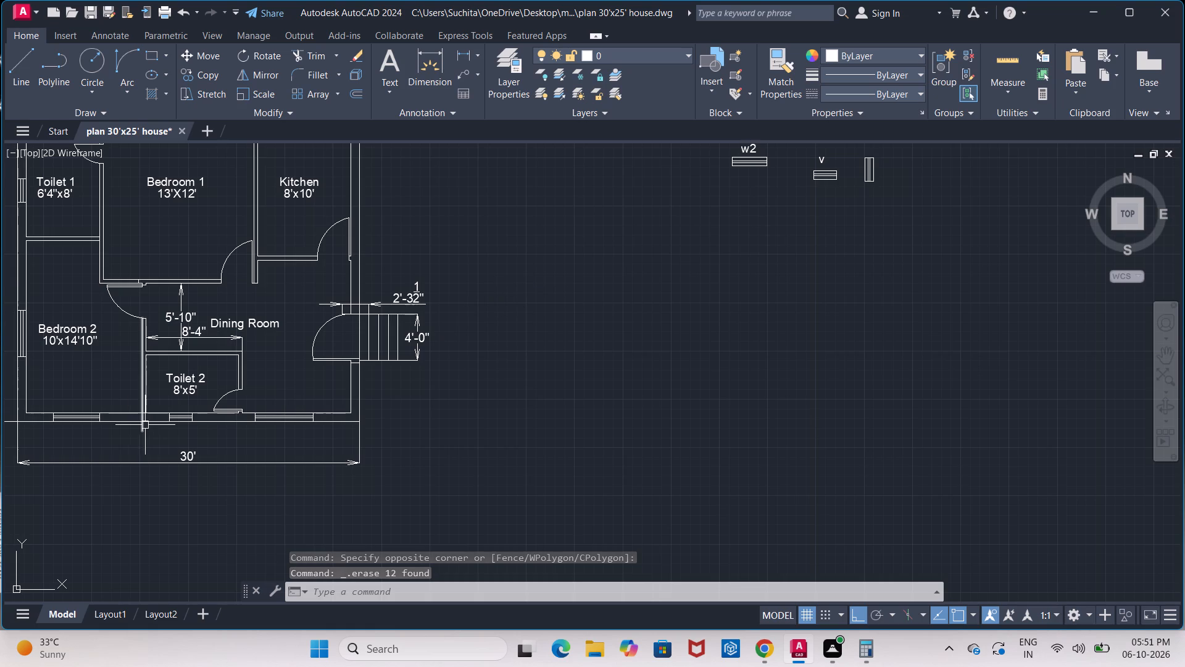
pyautogui.scroll(2, 144, 432)
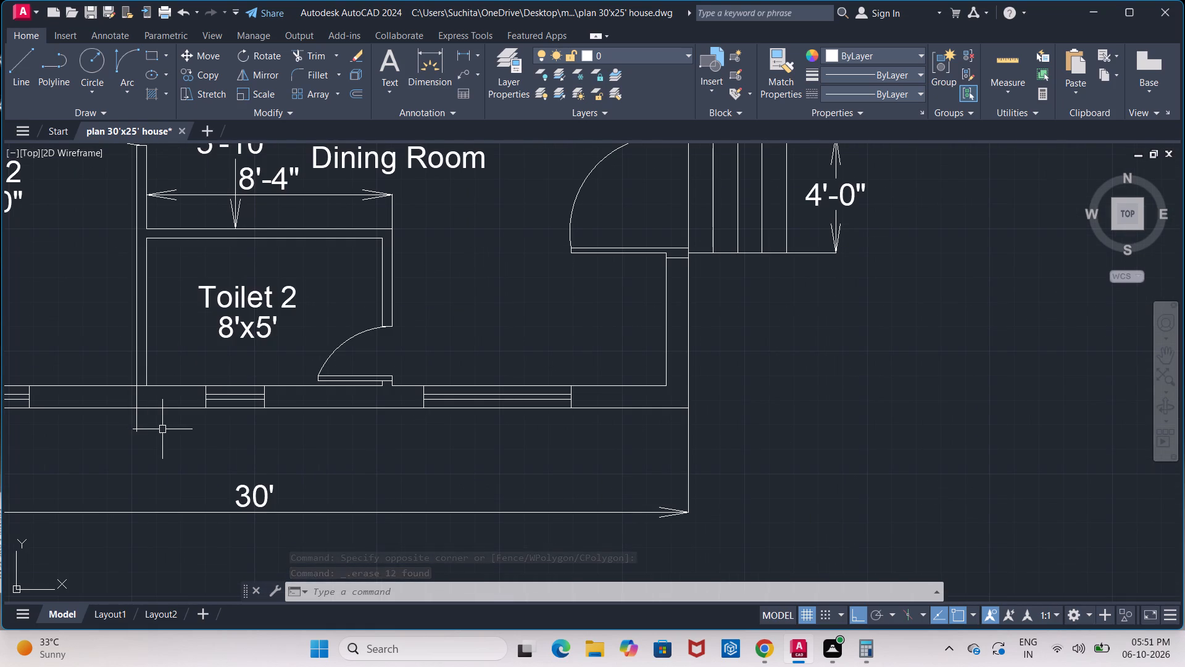
pyautogui.write('tr')
pyautogui.press('Return')
pyautogui.press('Return')
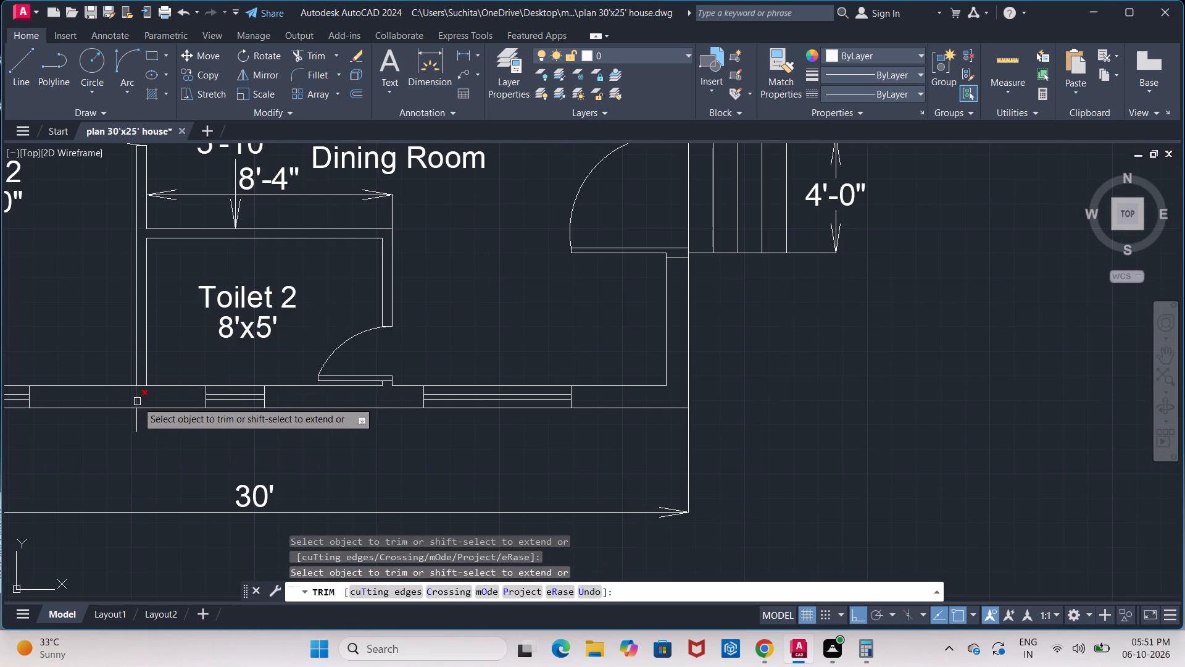
pyautogui.click(137, 401)
pyautogui.click(136, 424)
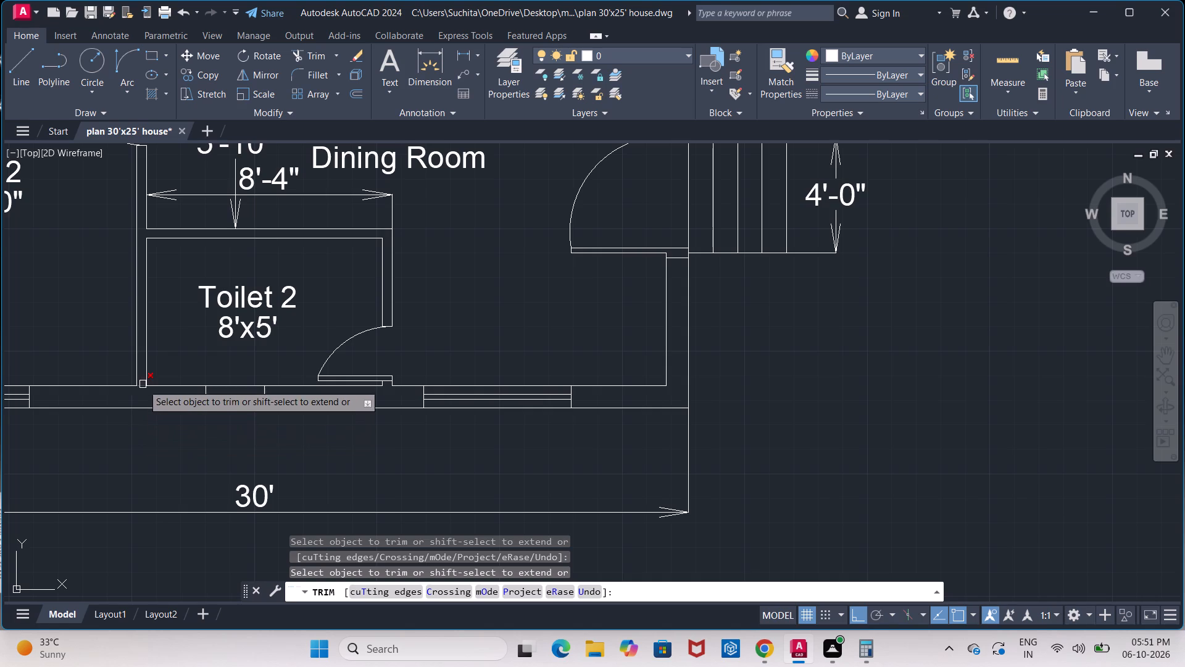
pyautogui.click(142, 387)
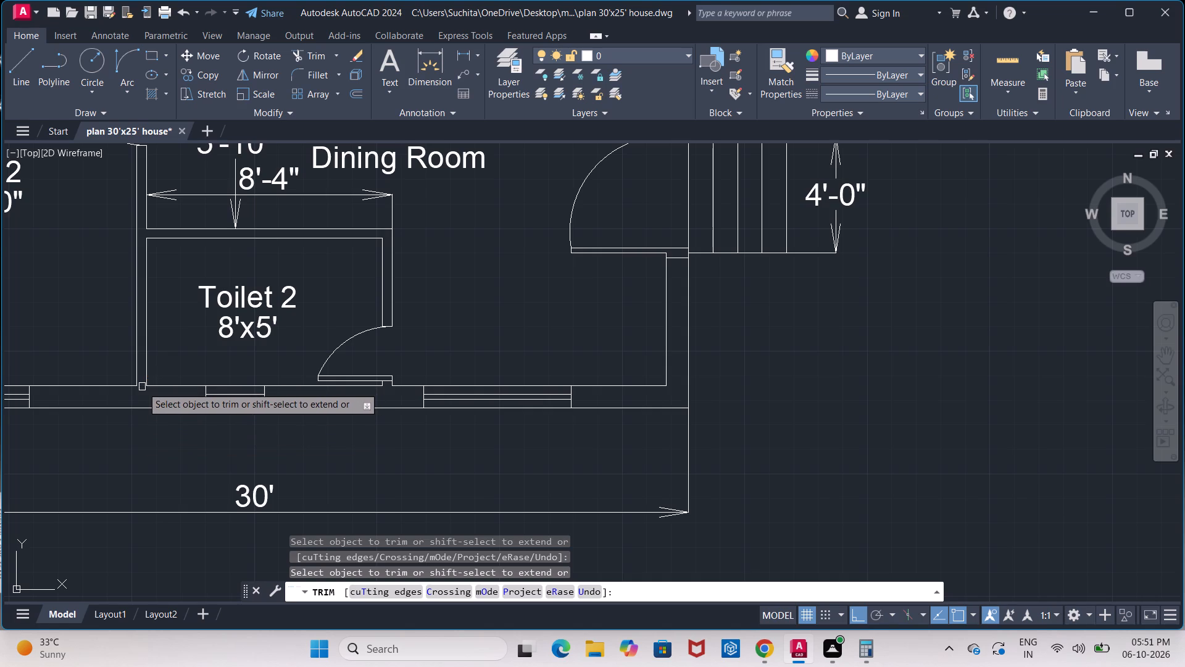
pyautogui.scroll(-1, 150, 434)
pyautogui.moveTo(558, 402); pyautogui.dragTo(447, 430, button='middle')
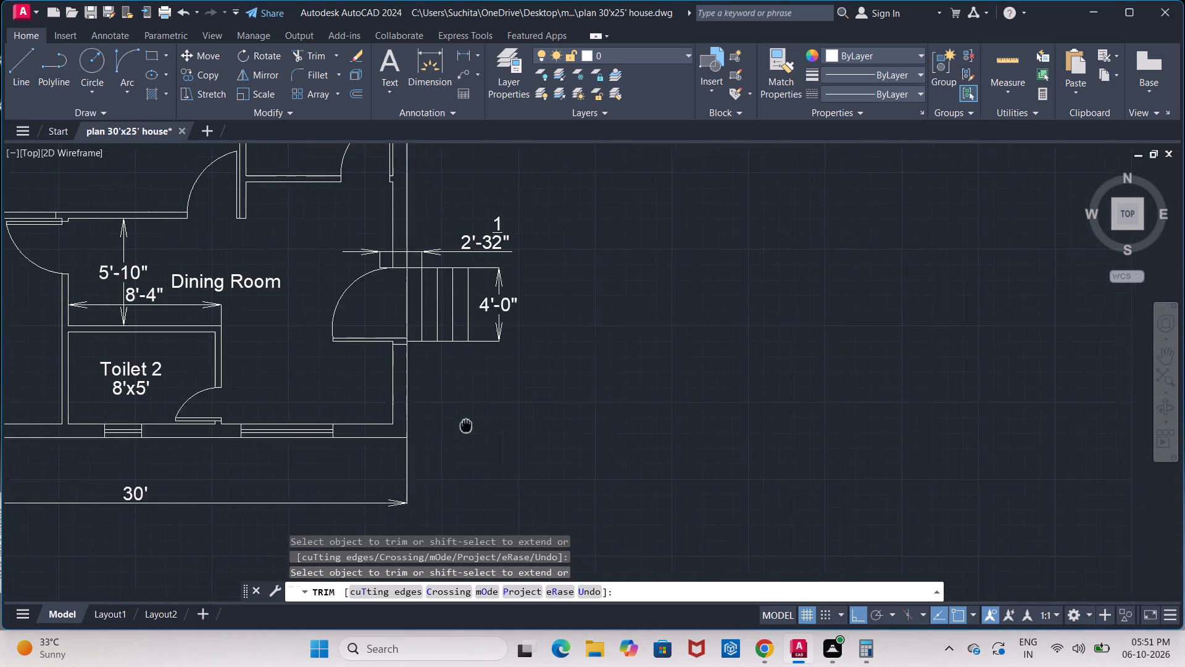
pyautogui.moveTo(447, 430); pyautogui.dragTo(430, 434, button='middle')
pyautogui.scroll(-1, 430, 434)
pyautogui.moveTo(621, 181); pyautogui.dragTo(486, 258, button='middle')
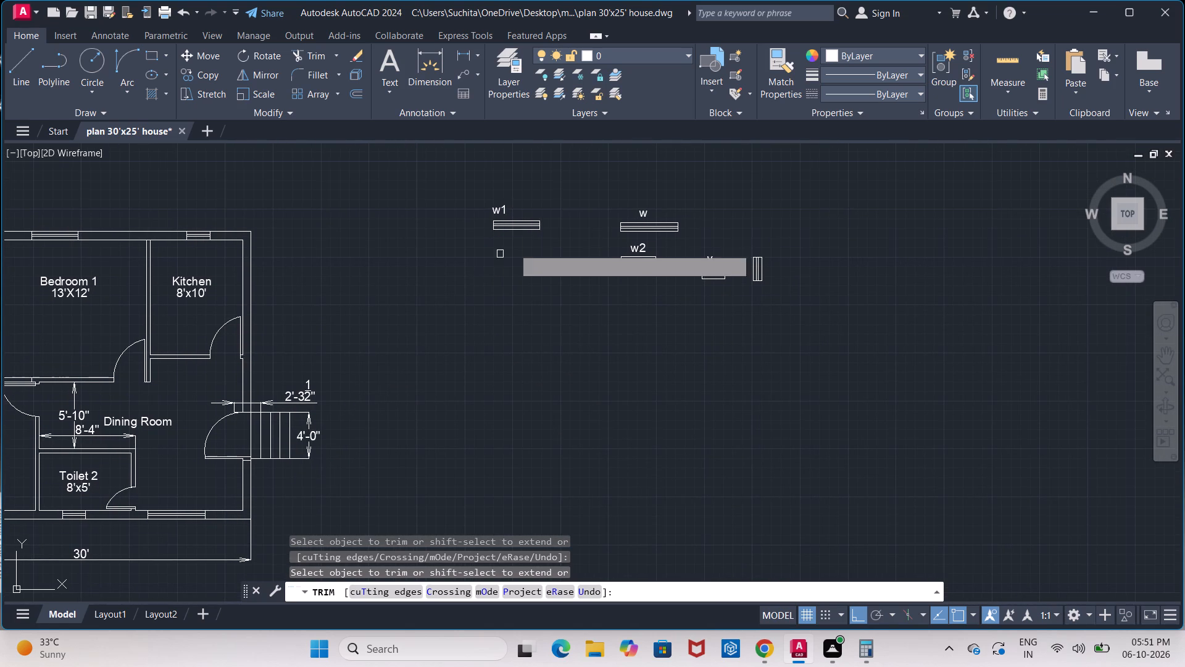
pyautogui.press('Escape')
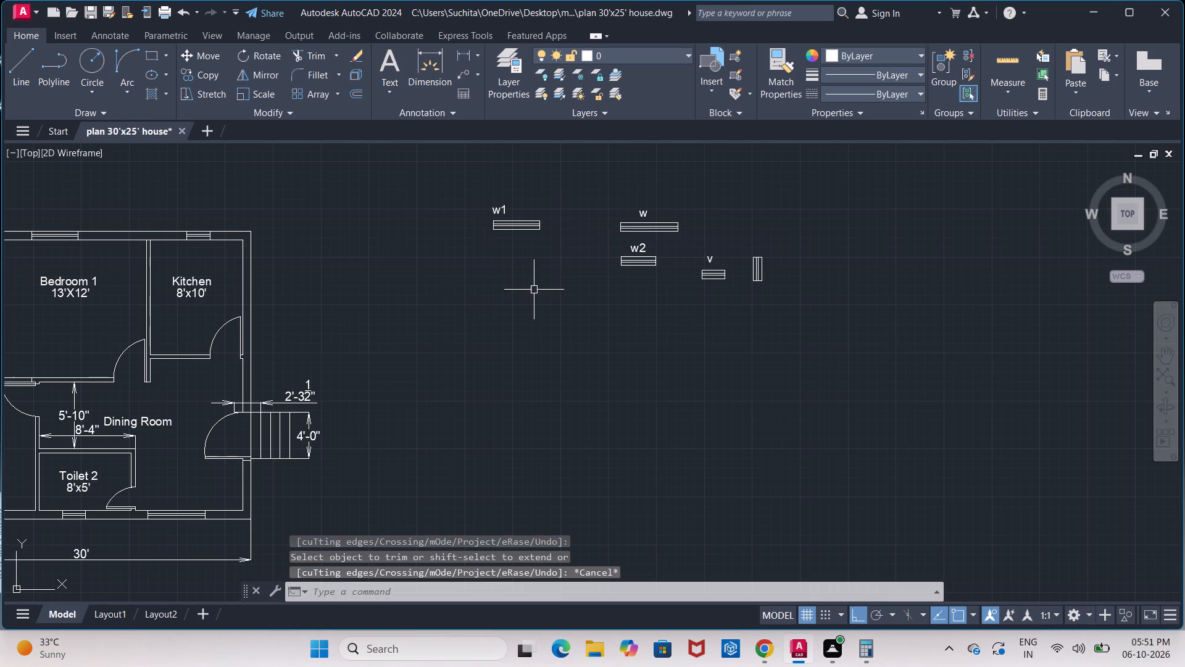
# Copy the w1 window symbol to a spot directly below the original.
pyautogui.scroll(-2, 531, 293)
pyautogui.scroll(2, 549, 277)
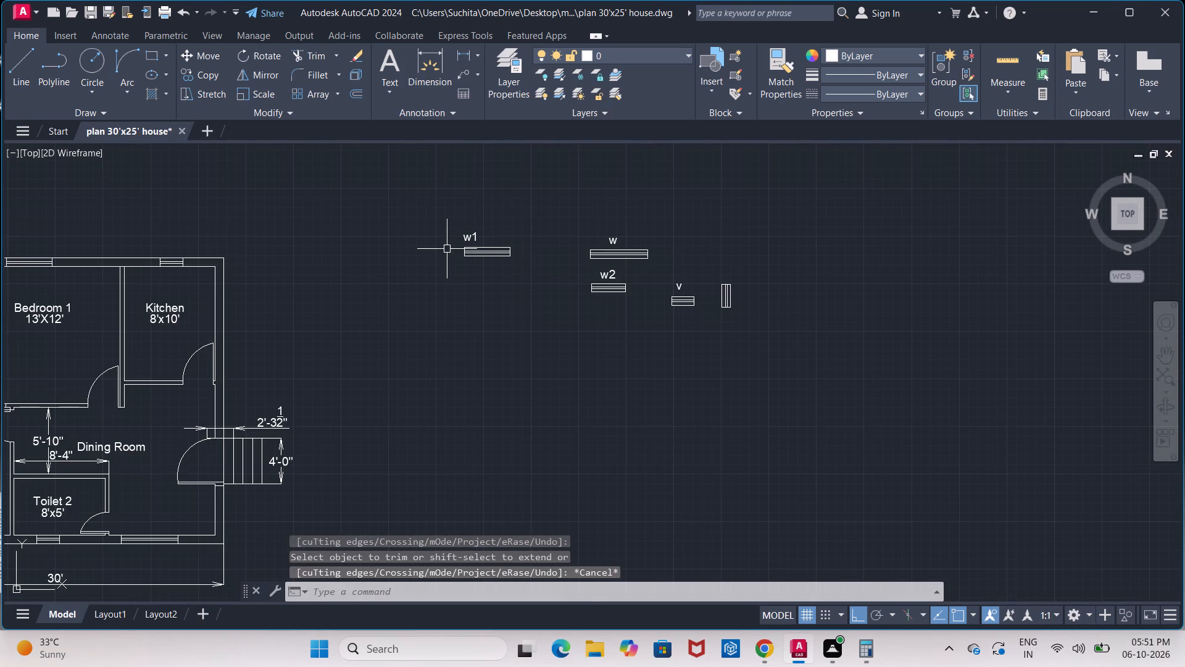
pyautogui.scroll(1, 451, 252)
pyautogui.click(461, 239)
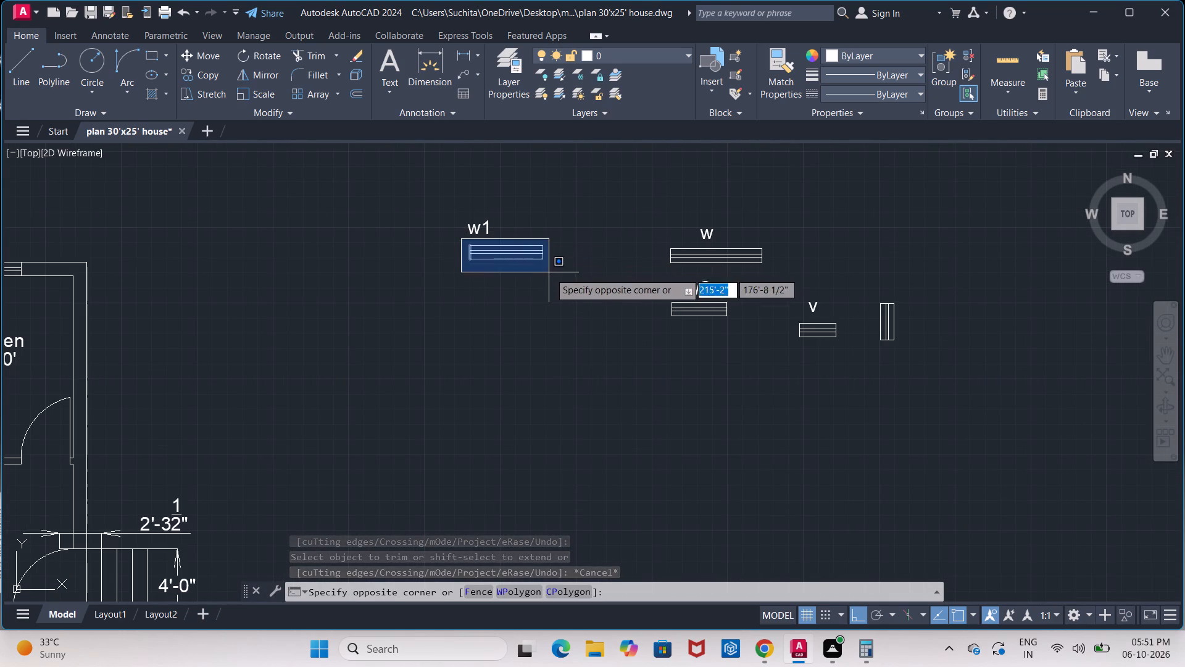
pyautogui.click(551, 273)
pyautogui.click(204, 73)
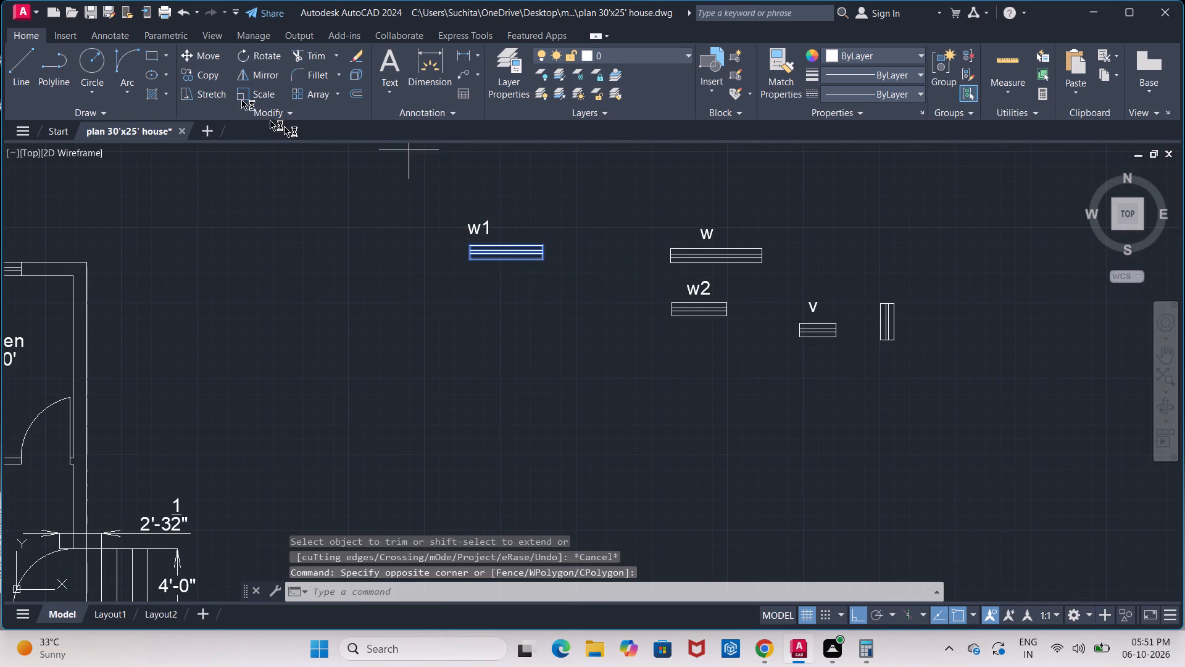
pyautogui.click(470, 259)
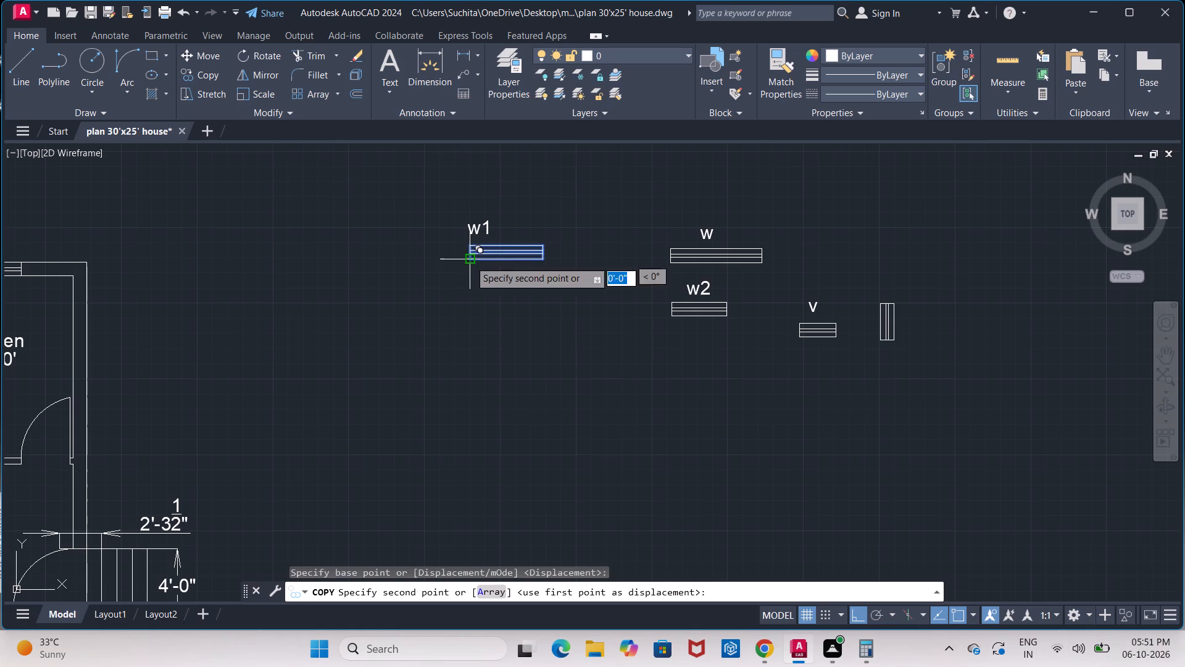
pyautogui.click(460, 325)
pyautogui.press('Escape')
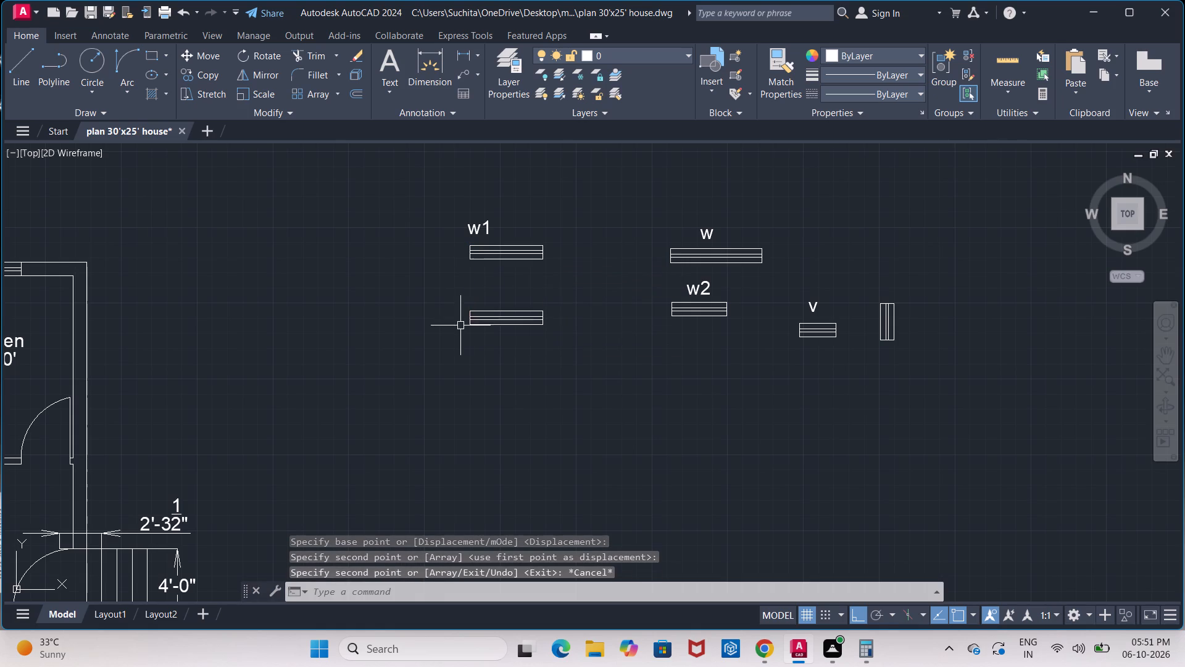
# Rotate the copied w1 window symbol about its lower-left corner so that it stands vertically below that point.
pyautogui.click(460, 303)
pyautogui.click(552, 342)
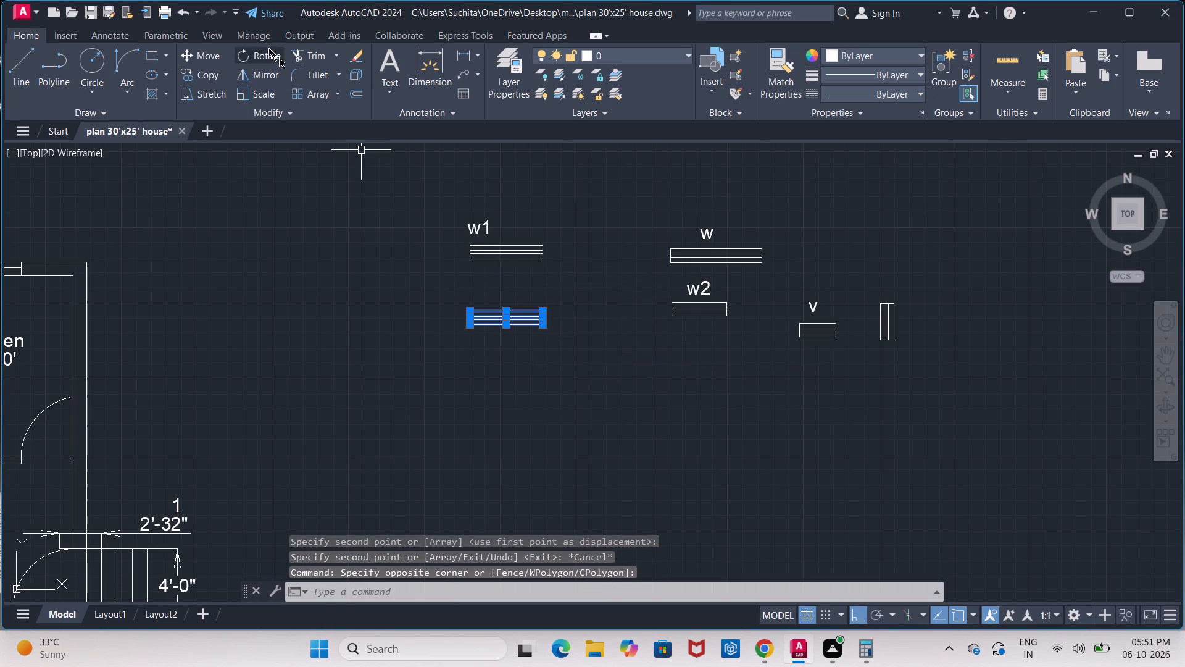
pyautogui.click(264, 61)
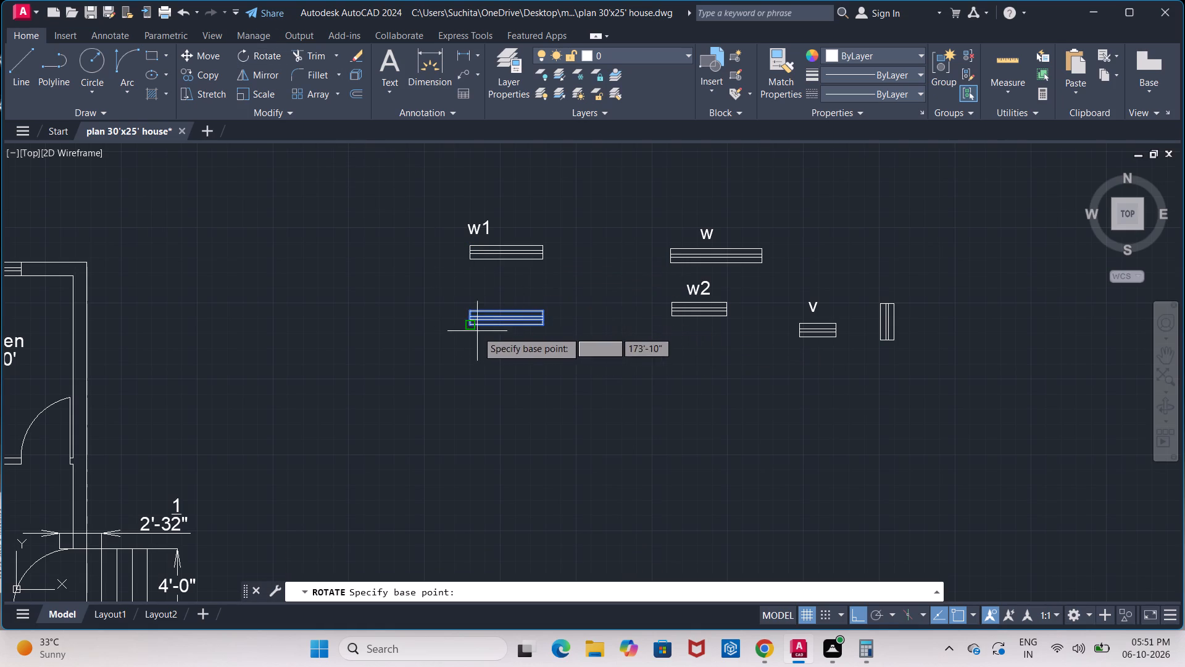
pyautogui.moveTo(468, 326); pyautogui.dragTo(469, 332)
pyautogui.click(465, 348)
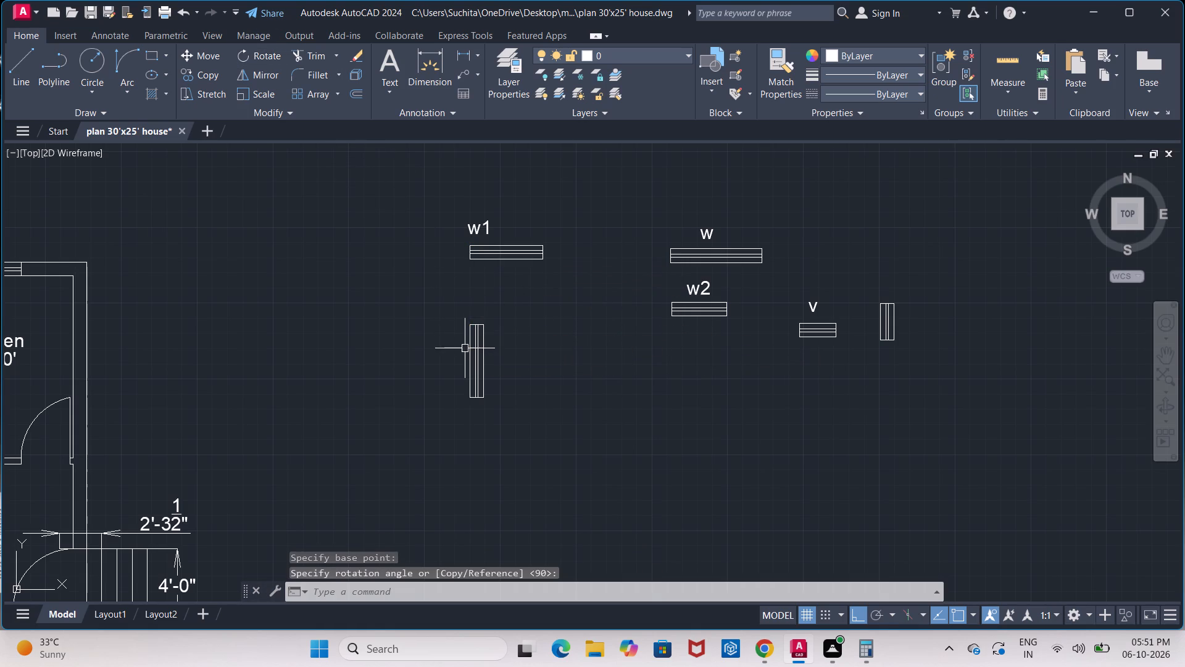
# Copy the w2 window symbol to a spot about 3'-0" directly below the original.
pyautogui.moveTo(607, 325); pyautogui.dragTo(459, 312, button='middle')
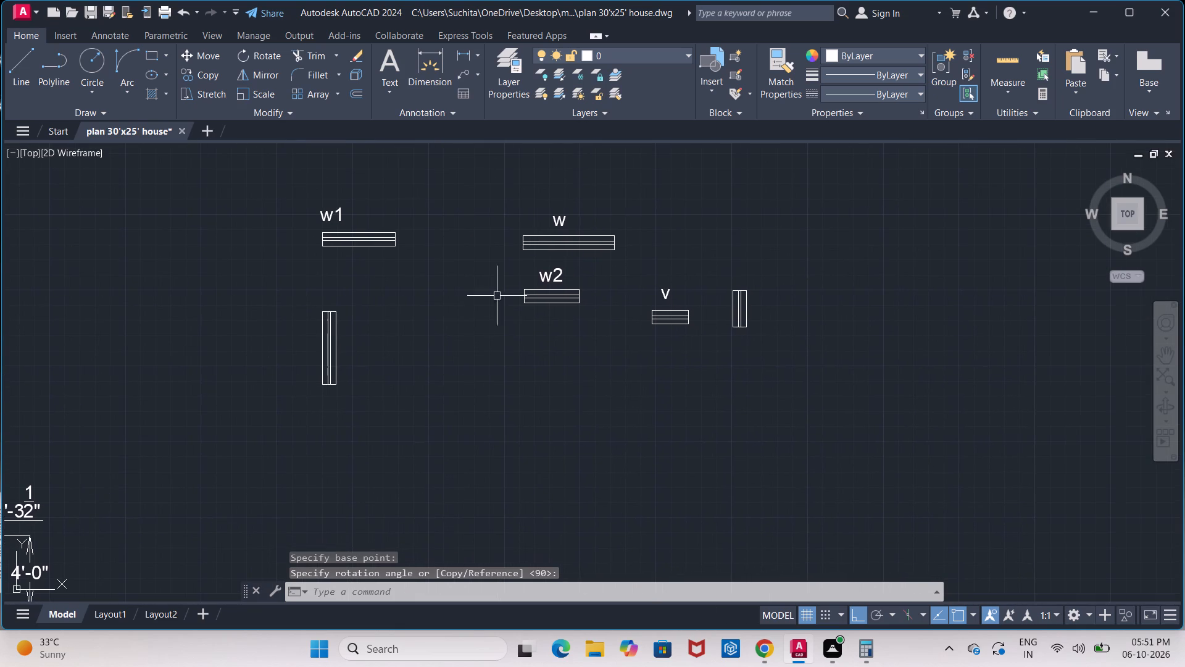
pyautogui.click(504, 286)
pyautogui.click(594, 319)
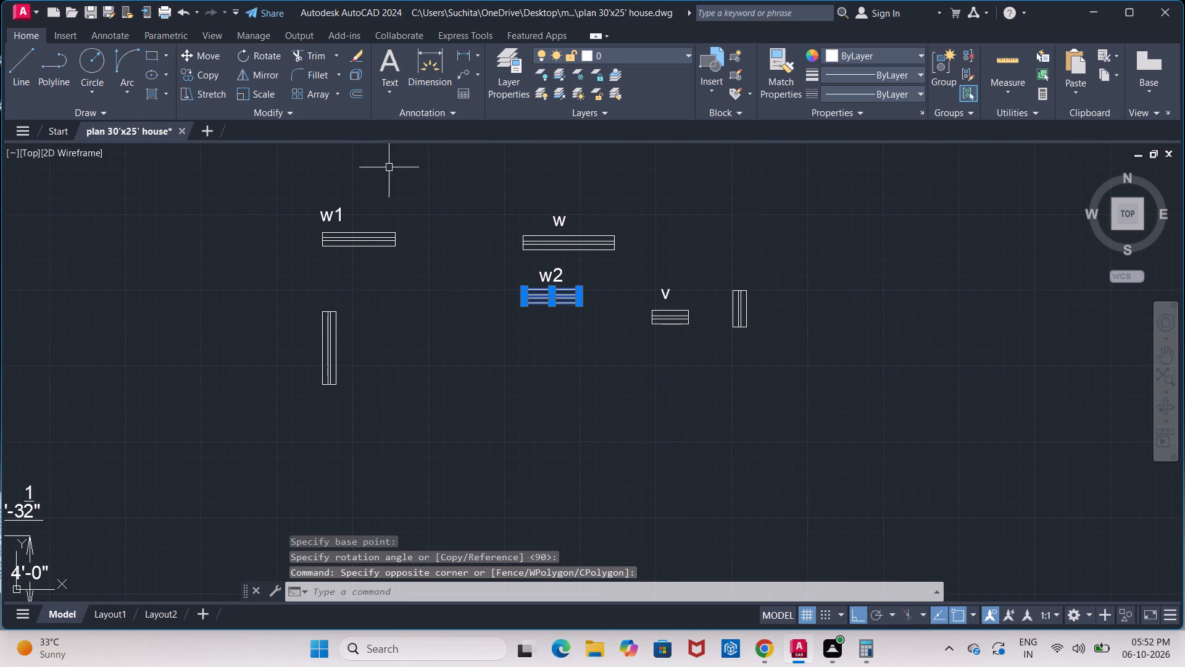
pyautogui.click(215, 75)
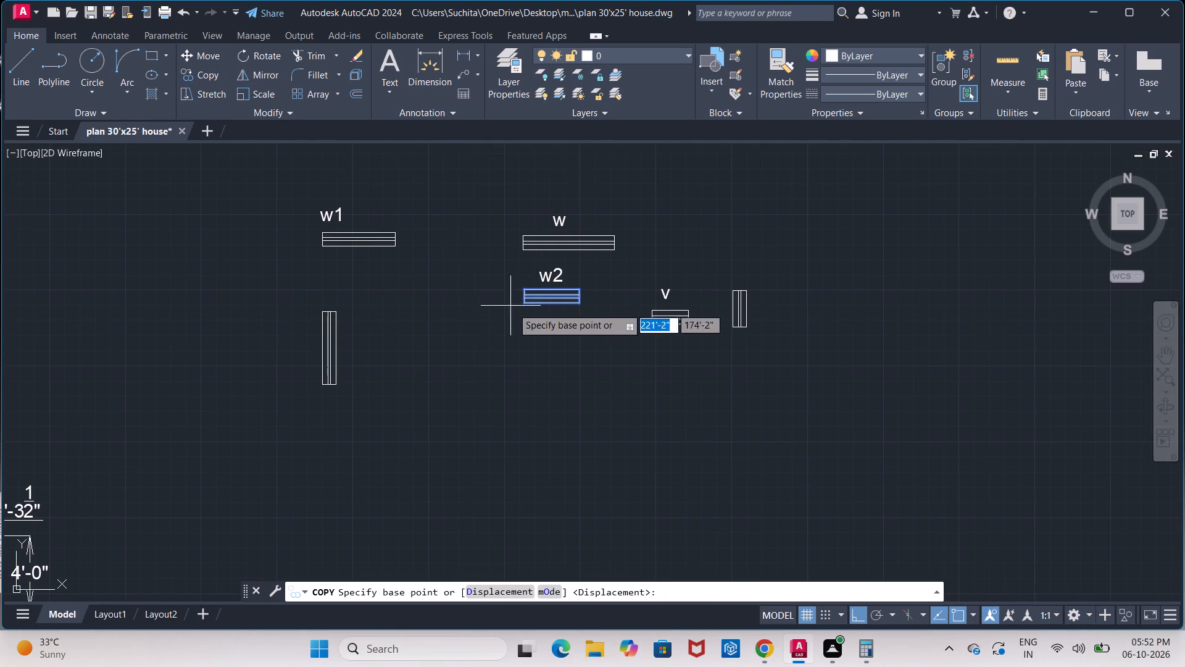
pyautogui.click(521, 307)
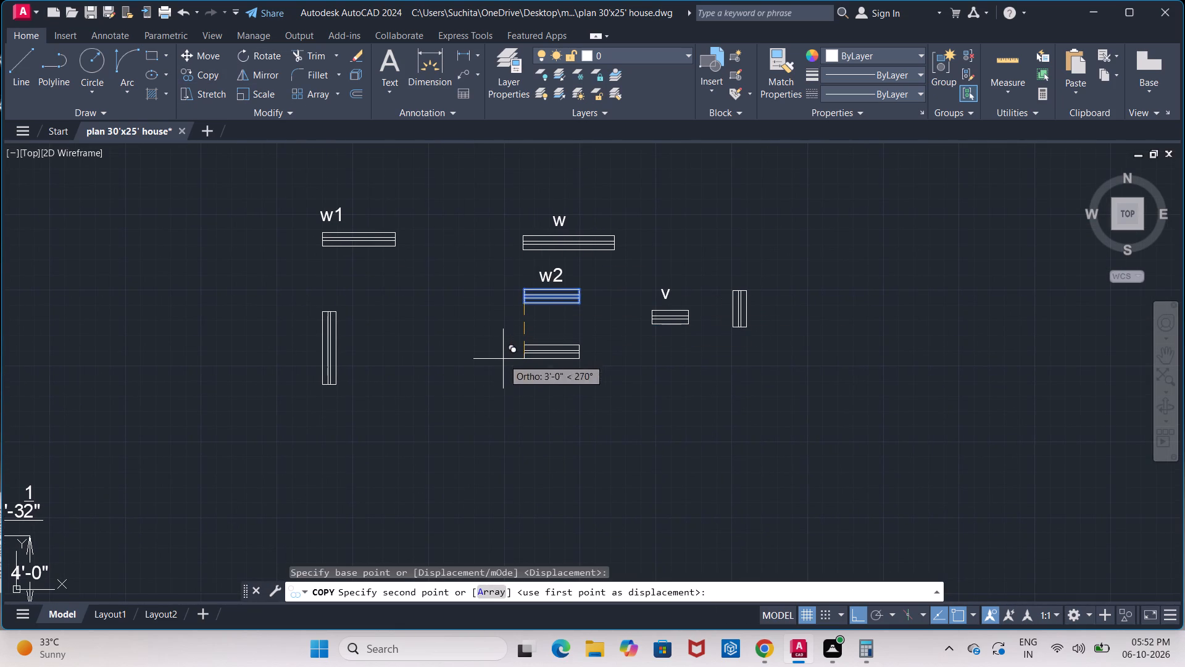
pyautogui.click(503, 359)
pyautogui.press('Escape')
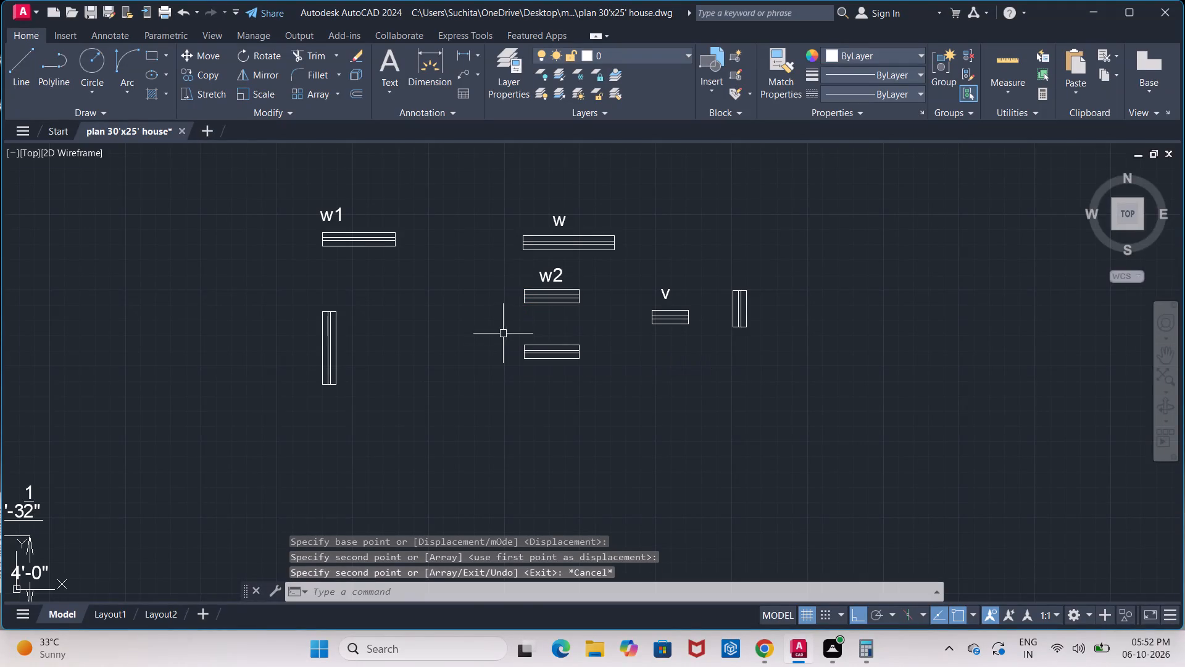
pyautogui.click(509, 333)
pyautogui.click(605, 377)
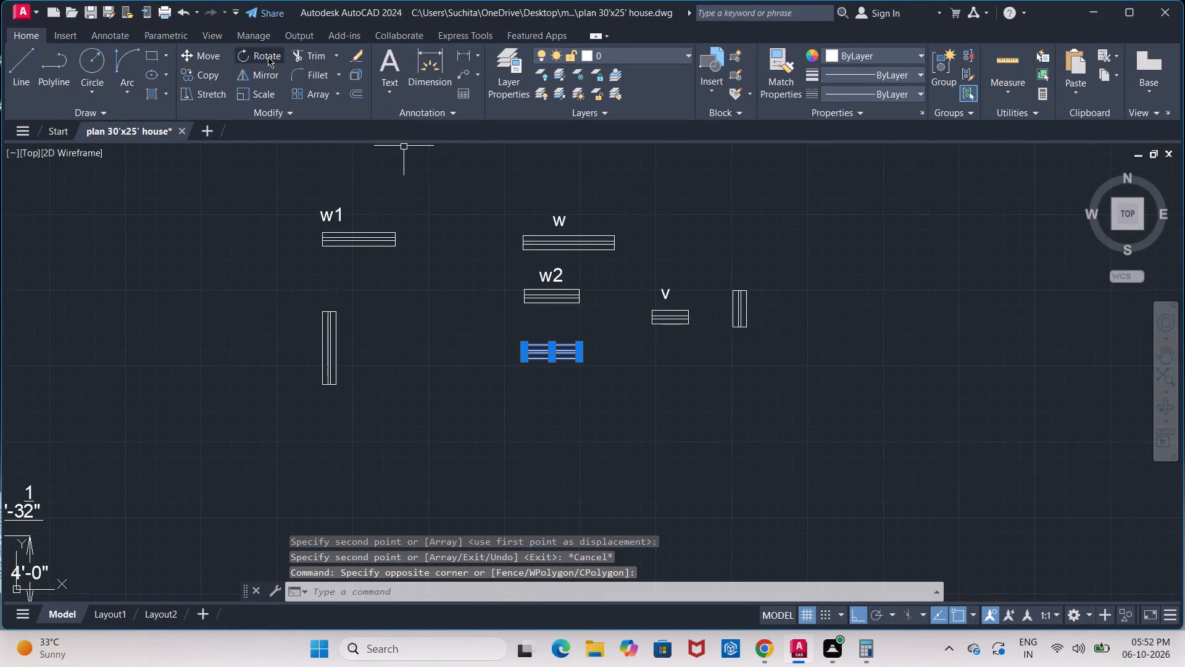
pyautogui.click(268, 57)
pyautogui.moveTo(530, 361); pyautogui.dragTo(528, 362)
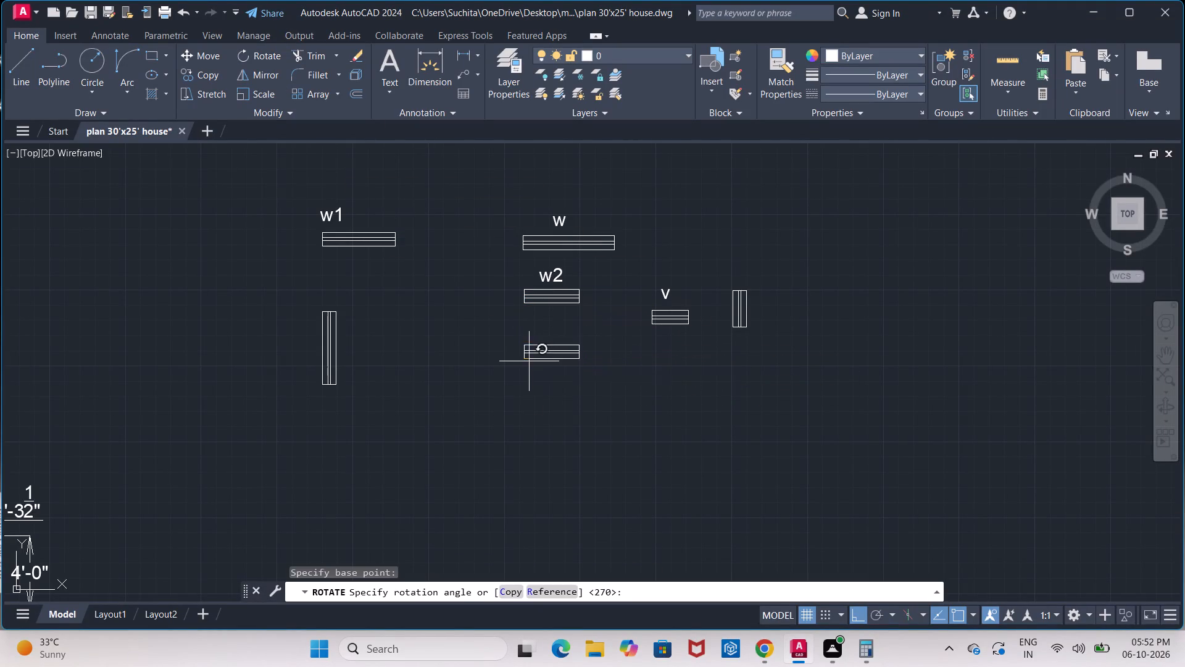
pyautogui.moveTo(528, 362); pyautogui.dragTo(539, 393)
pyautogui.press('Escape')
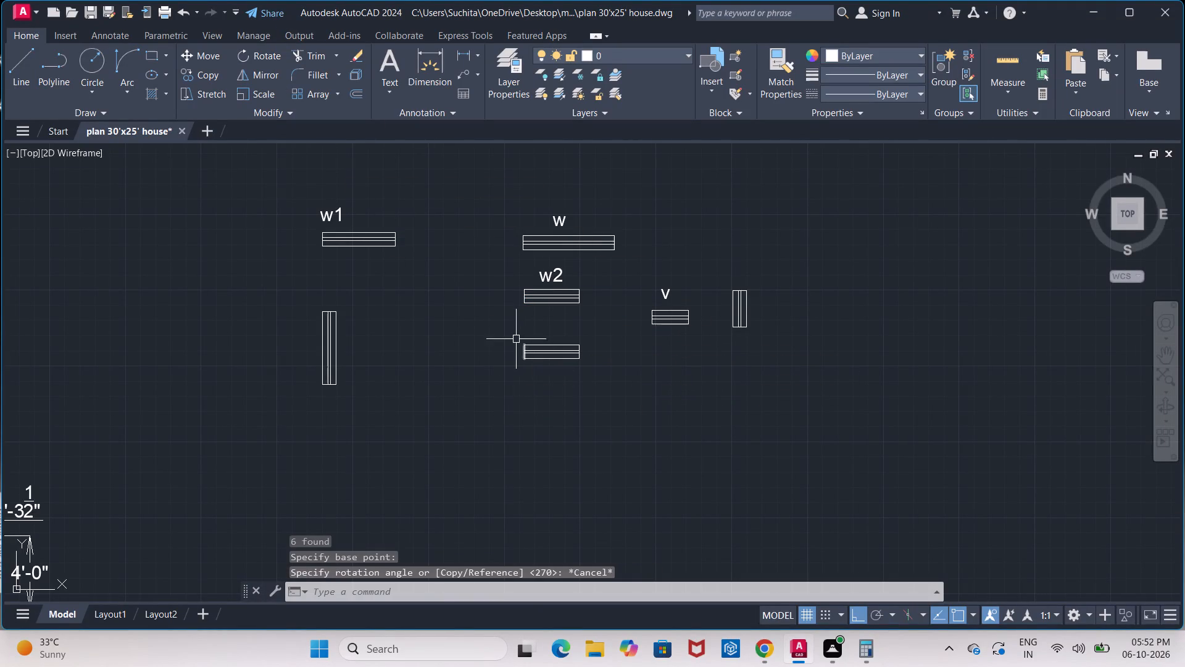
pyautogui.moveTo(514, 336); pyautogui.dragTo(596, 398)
# Rotate the copied w2 window symbol by 270° about its lower-left corner so that it stands vertically below that point.
pyautogui.click(514, 330)
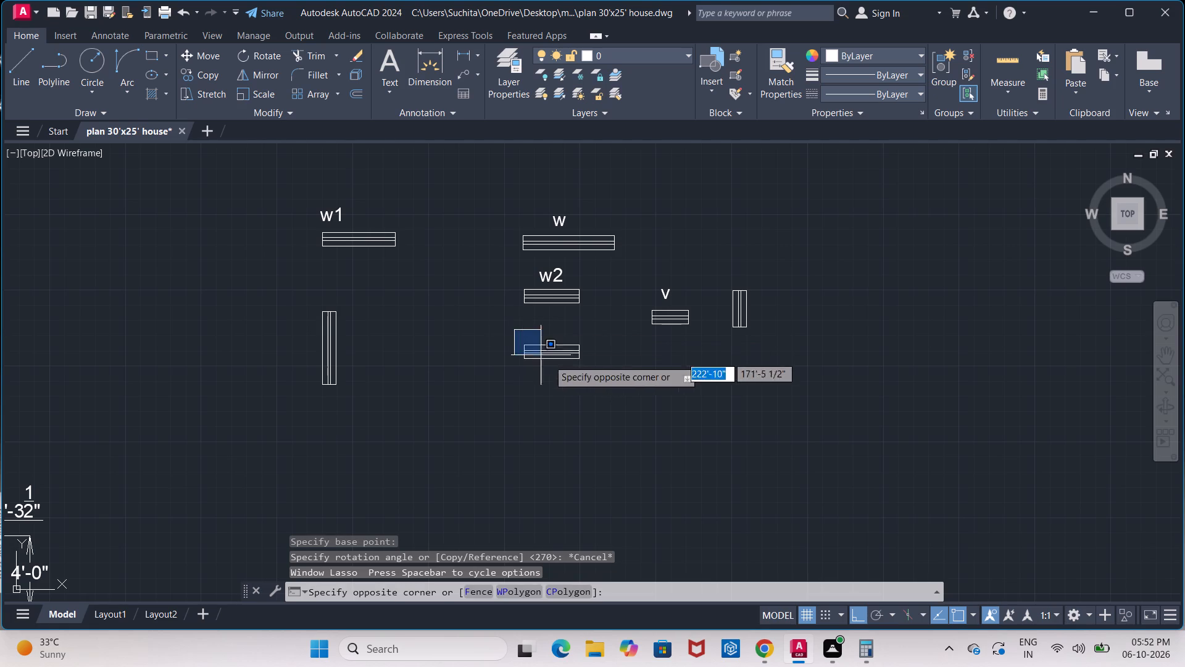
pyautogui.click(644, 389)
pyautogui.click(252, 64)
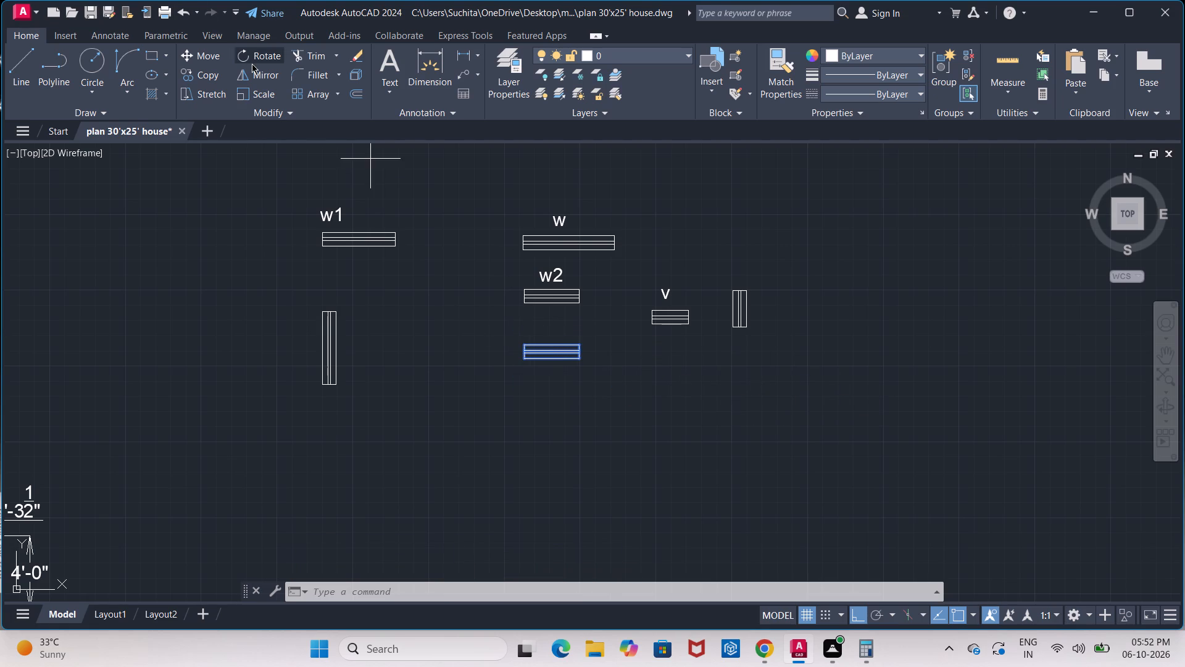
pyautogui.click(525, 360)
pyautogui.click(524, 389)
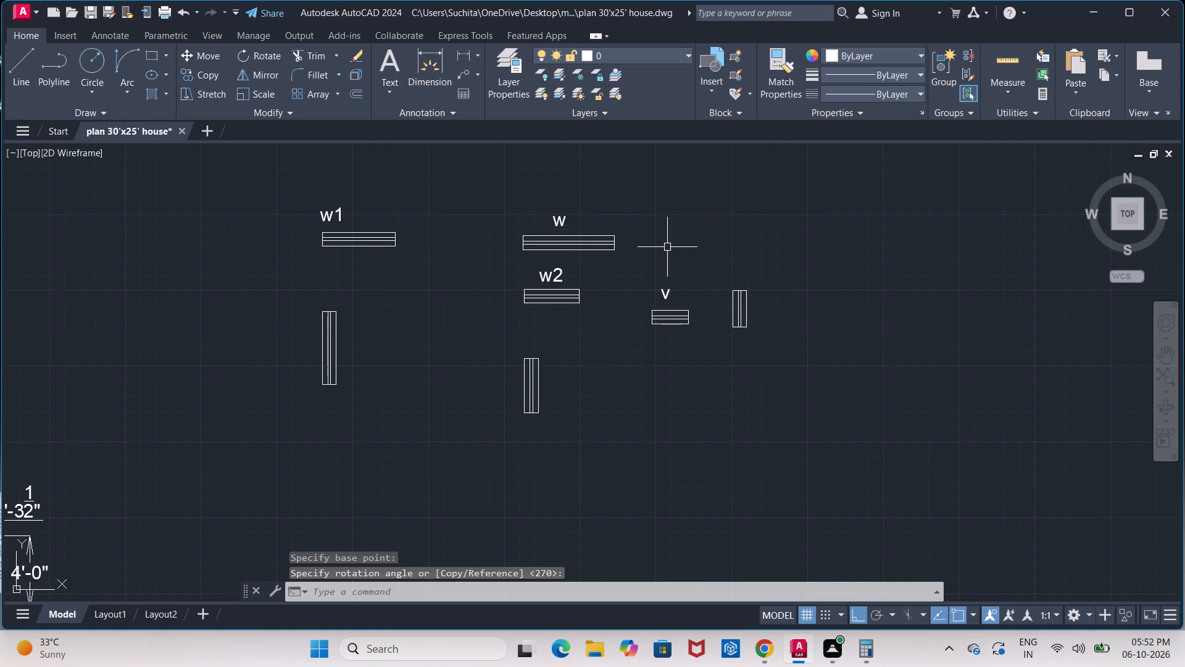
# Copy the w window symbol horizontally to a spot about 7'-10" east of the original.
pyautogui.click(497, 221)
pyautogui.click(632, 269)
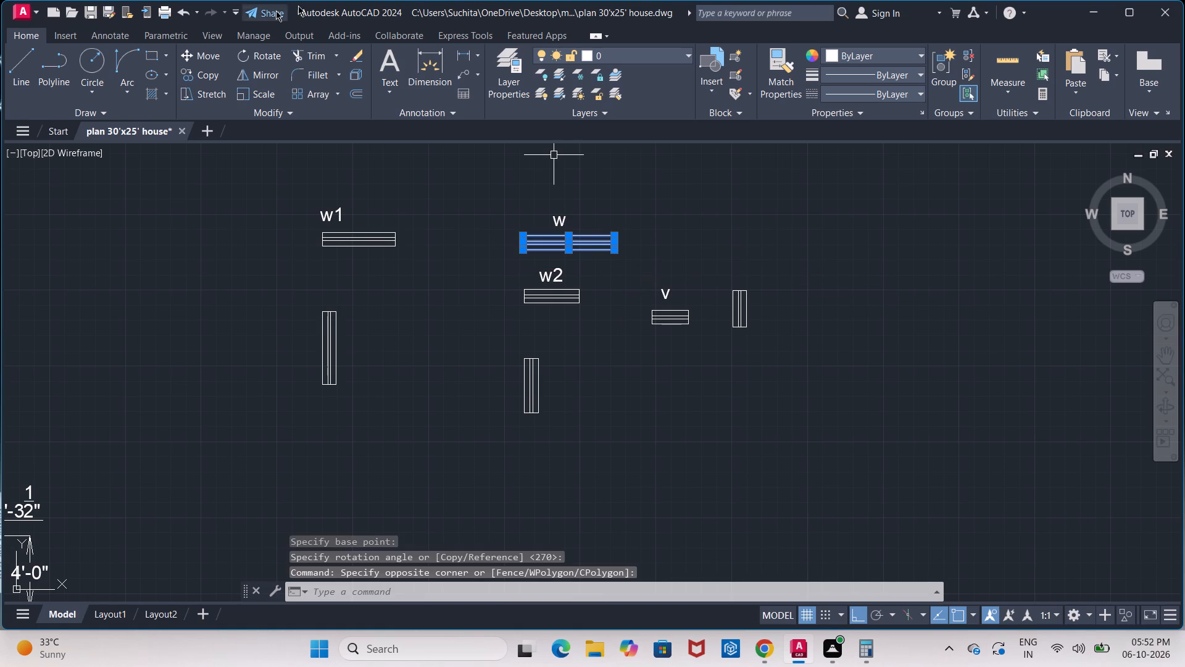
pyautogui.click(210, 77)
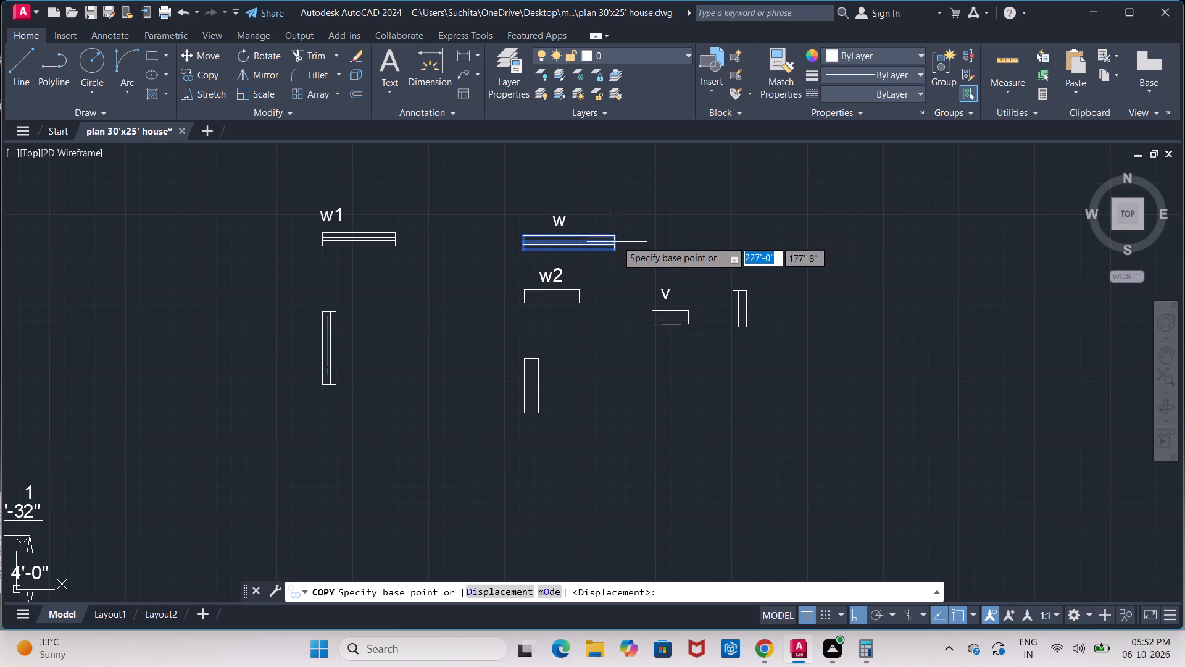
pyautogui.click(617, 238)
pyautogui.click(757, 231)
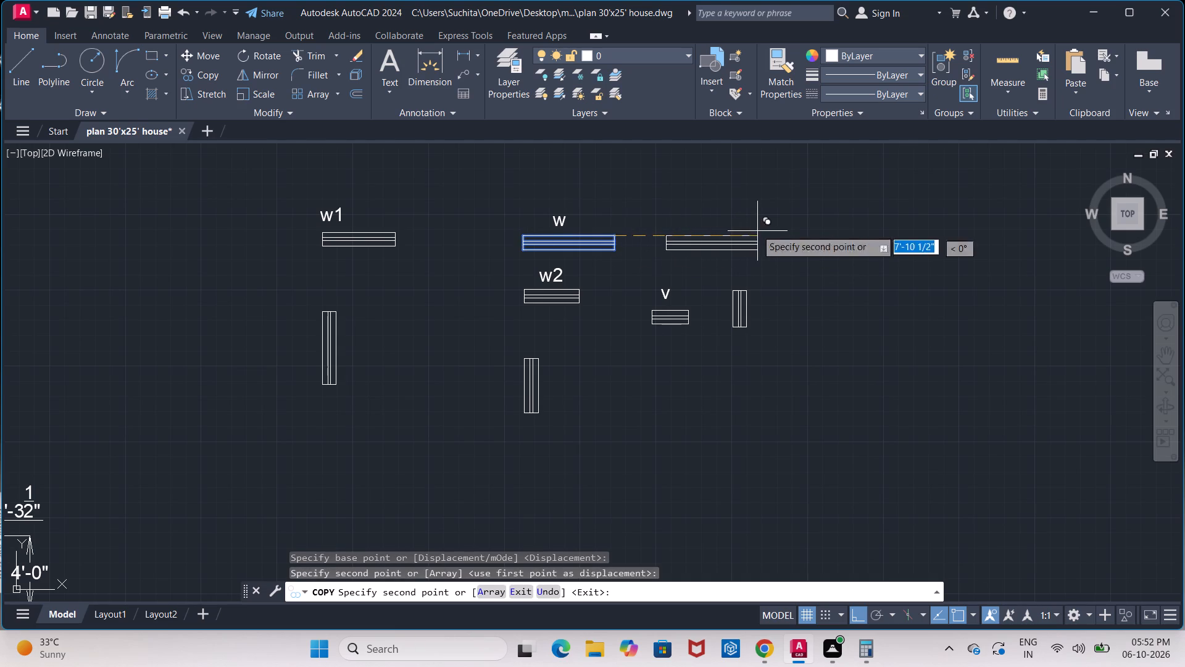
pyautogui.press('Escape')
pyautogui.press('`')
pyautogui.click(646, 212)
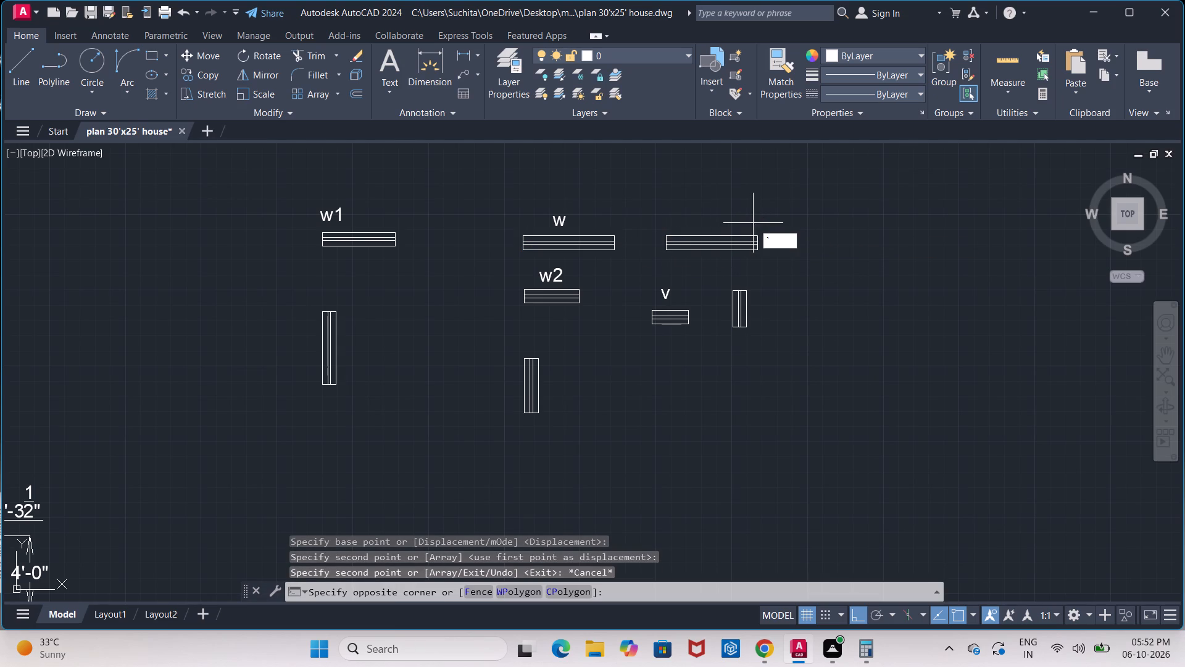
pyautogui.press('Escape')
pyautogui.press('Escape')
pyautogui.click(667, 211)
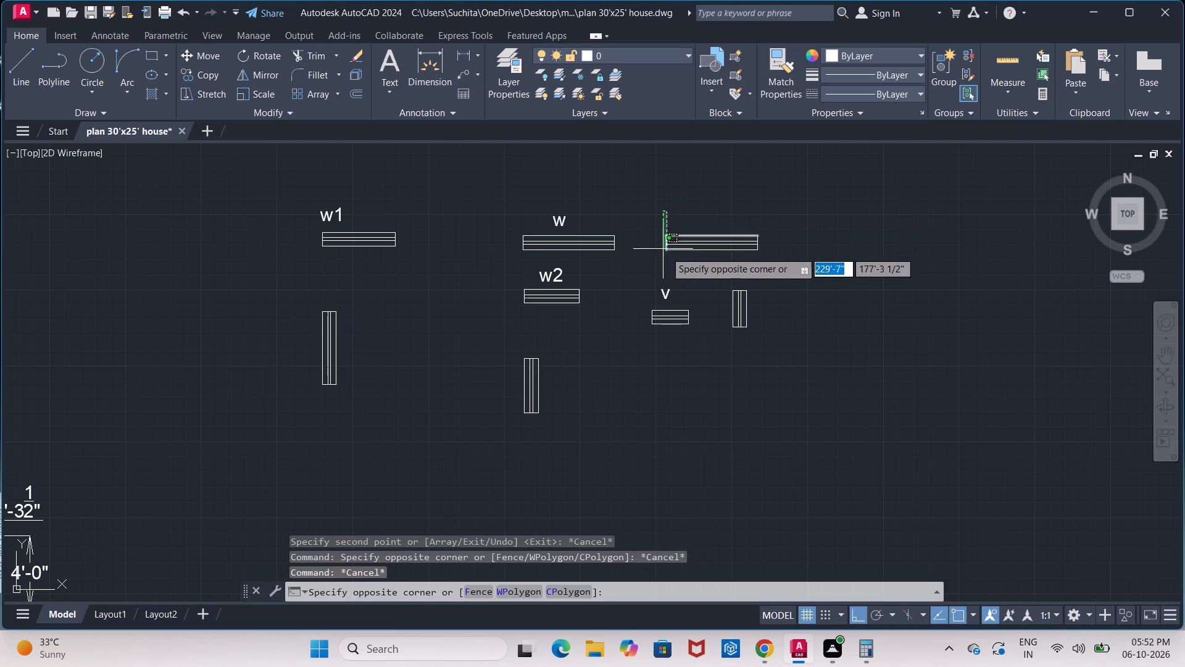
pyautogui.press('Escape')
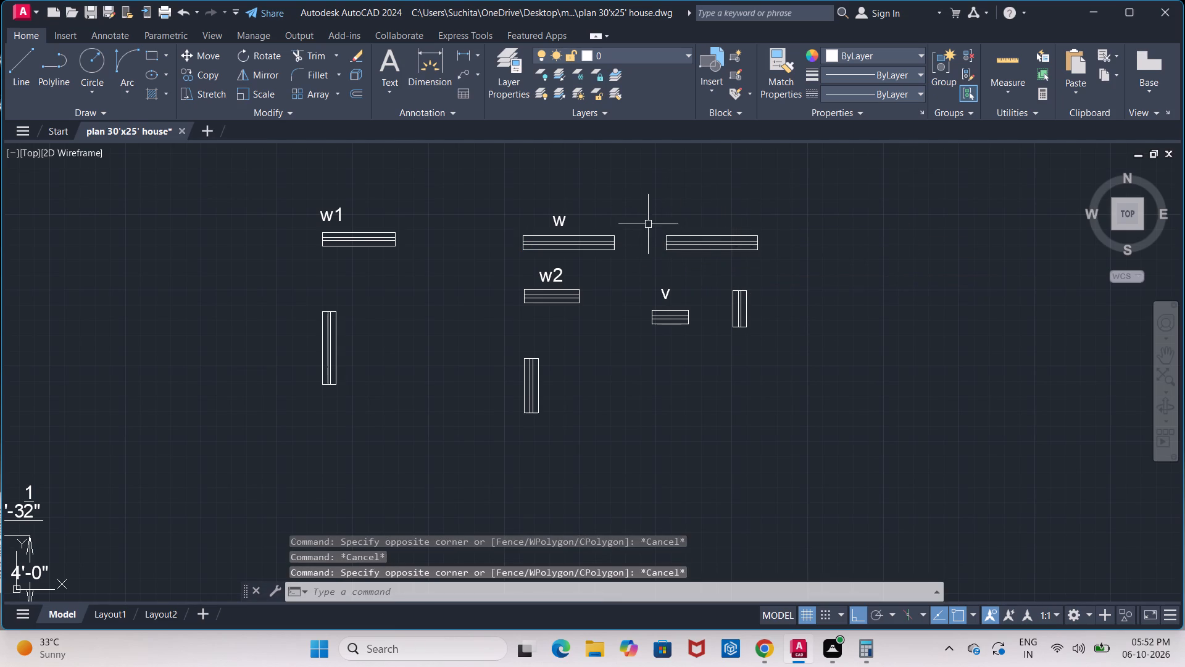
# Rotate the copied w window symbol by 270° about its upper-right corner so that it stands vertically above that point.
pyautogui.click(645, 222)
pyautogui.click(765, 259)
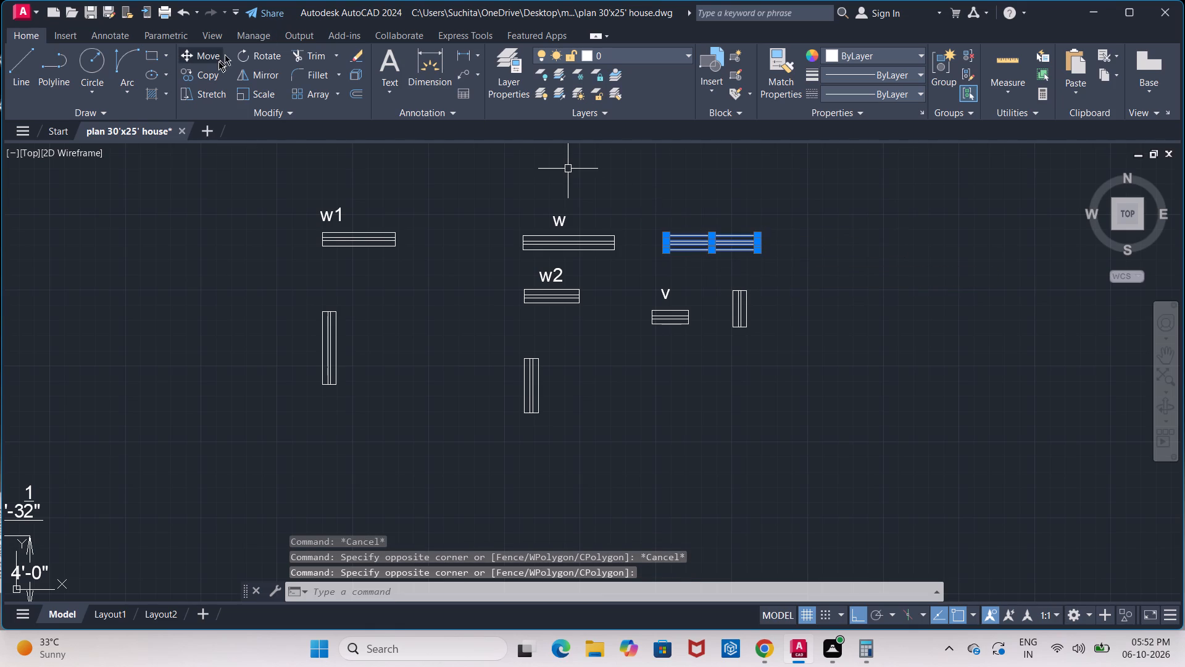
pyautogui.click(243, 58)
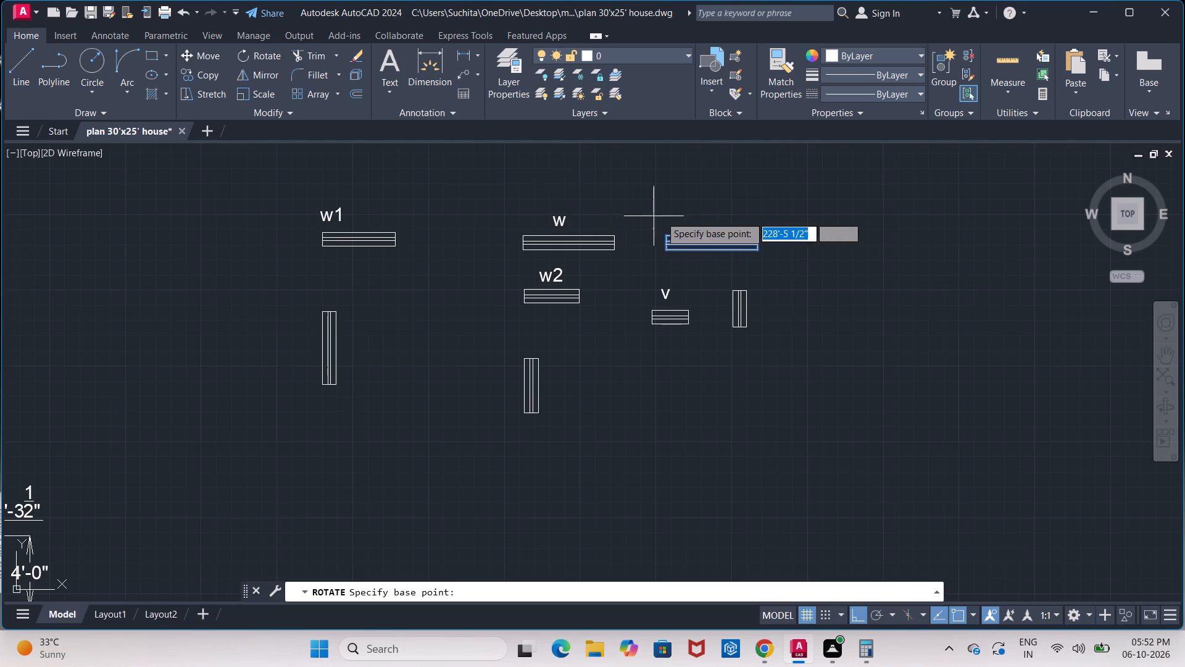
pyautogui.click(754, 233)
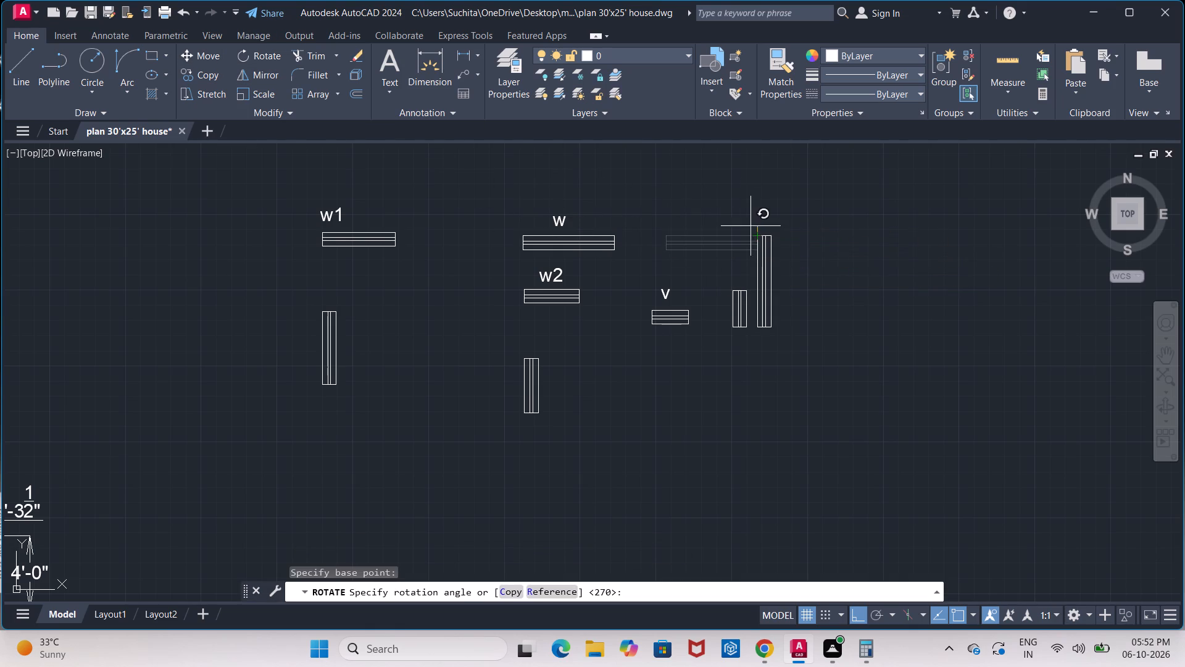
pyautogui.click(771, 278)
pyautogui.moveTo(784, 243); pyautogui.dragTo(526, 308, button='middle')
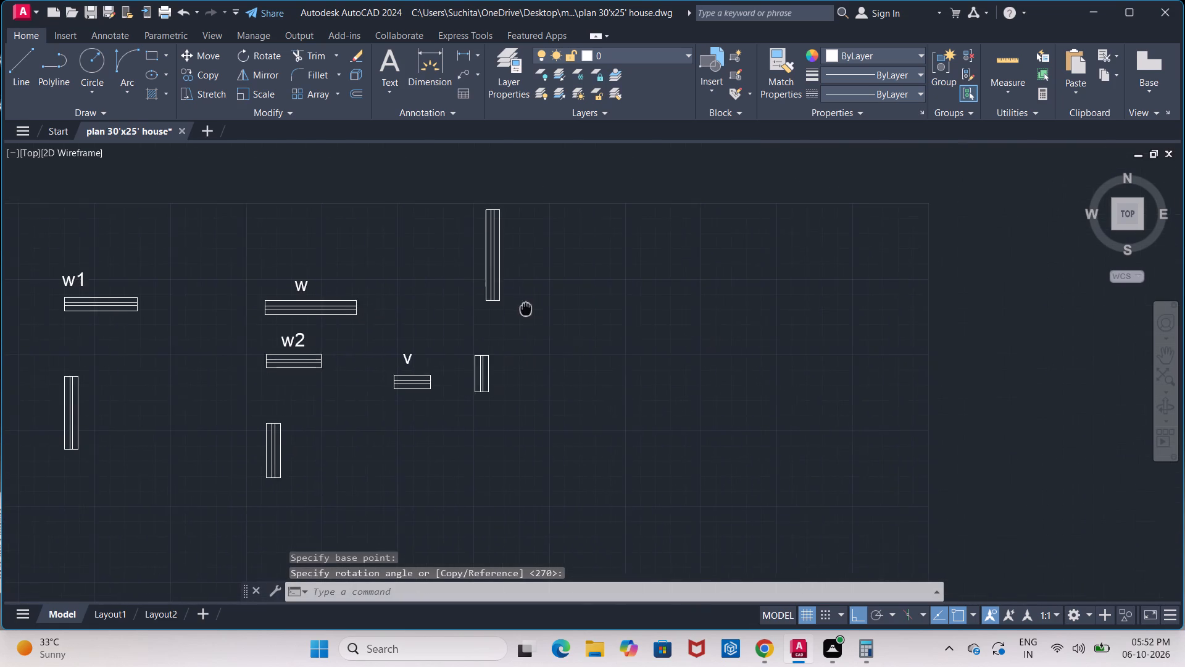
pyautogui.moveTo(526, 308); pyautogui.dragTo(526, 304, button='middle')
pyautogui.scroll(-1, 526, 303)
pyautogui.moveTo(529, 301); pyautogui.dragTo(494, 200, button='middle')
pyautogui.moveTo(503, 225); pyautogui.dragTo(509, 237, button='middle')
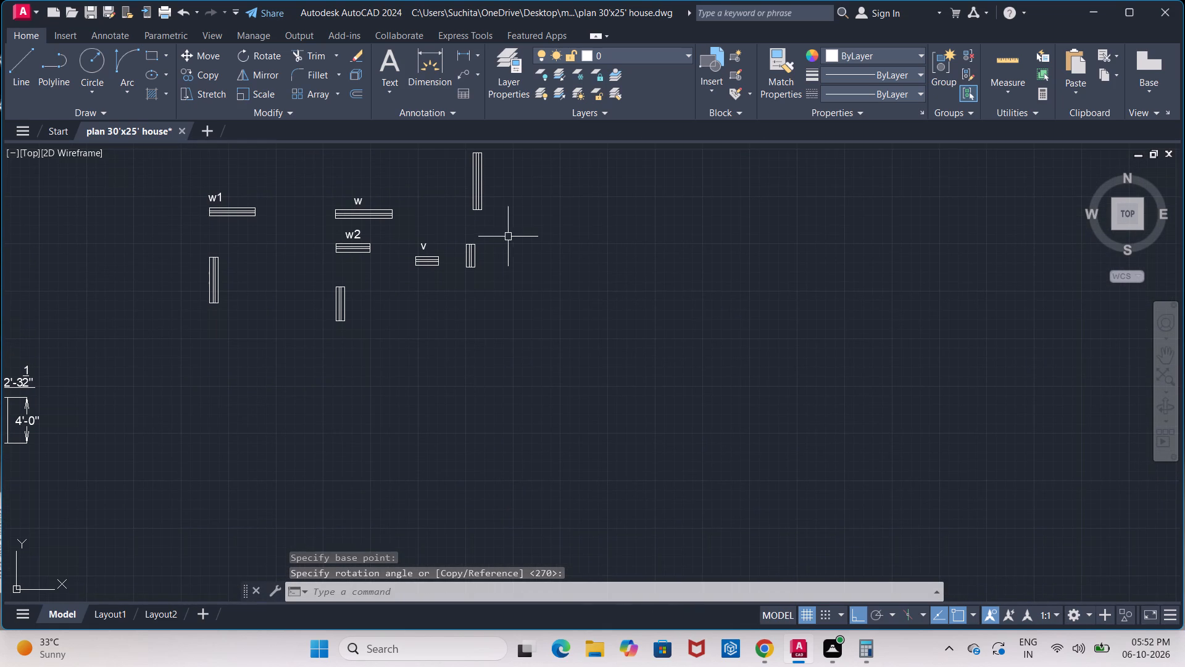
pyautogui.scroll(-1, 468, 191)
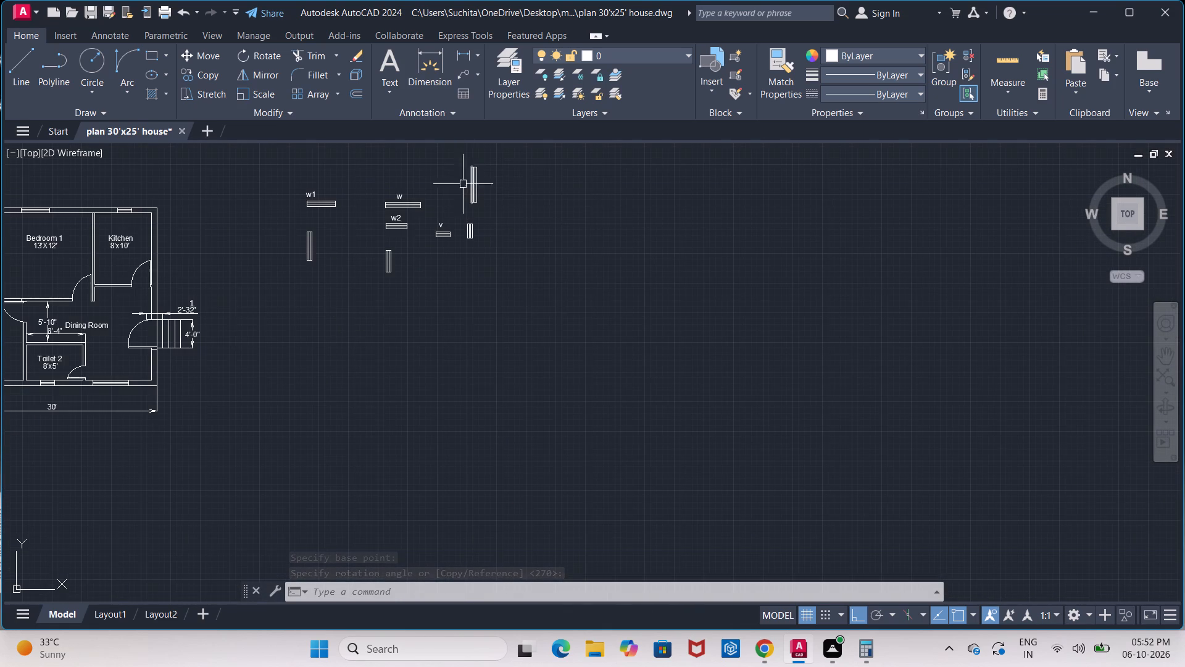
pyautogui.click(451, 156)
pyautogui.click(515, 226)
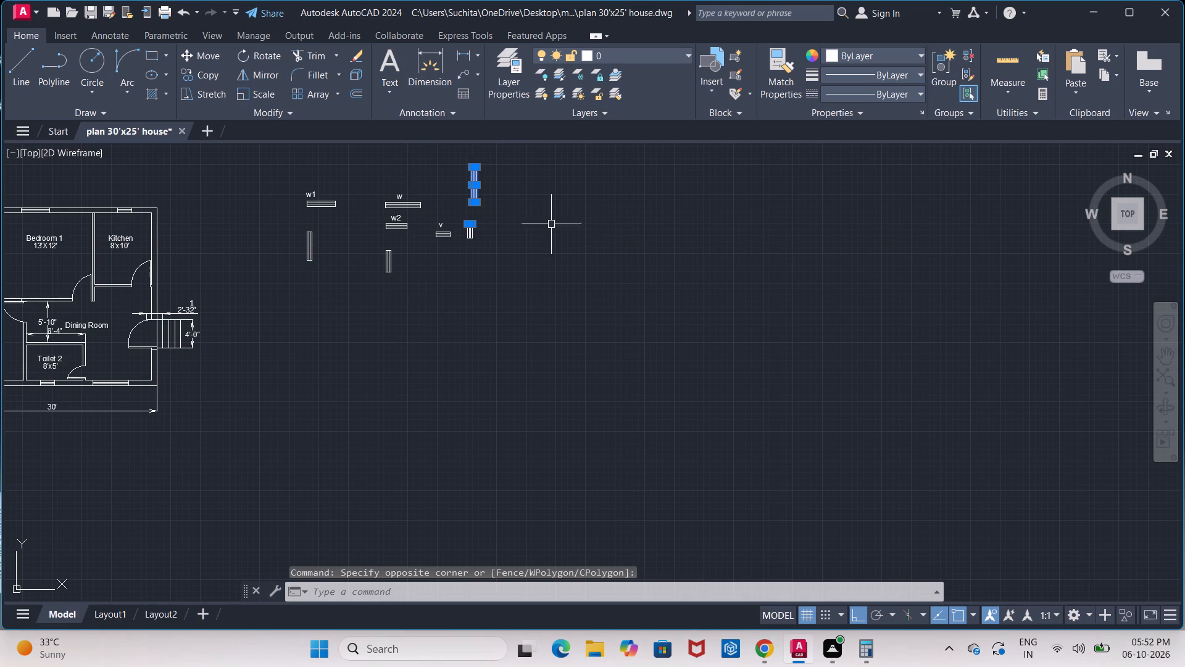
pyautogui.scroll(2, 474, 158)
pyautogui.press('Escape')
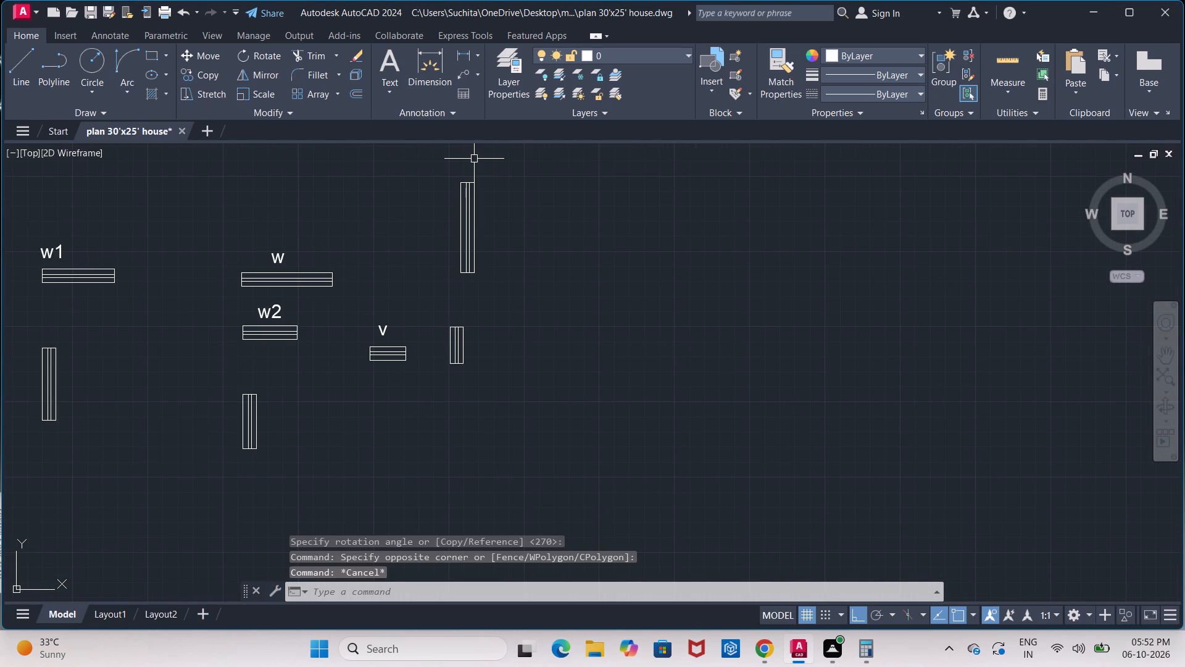
# Move the vertical w window symbol straight west, closer to the original w symbol and above the v symbol.
pyautogui.click(448, 168)
pyautogui.click(489, 285)
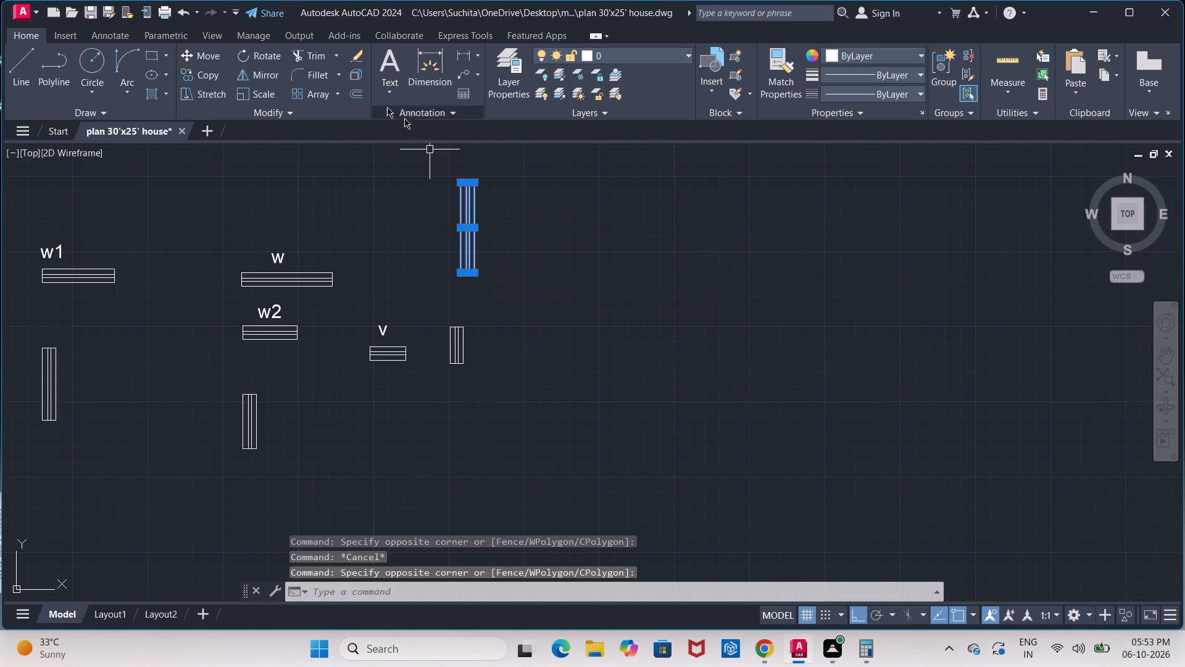
pyautogui.click(214, 58)
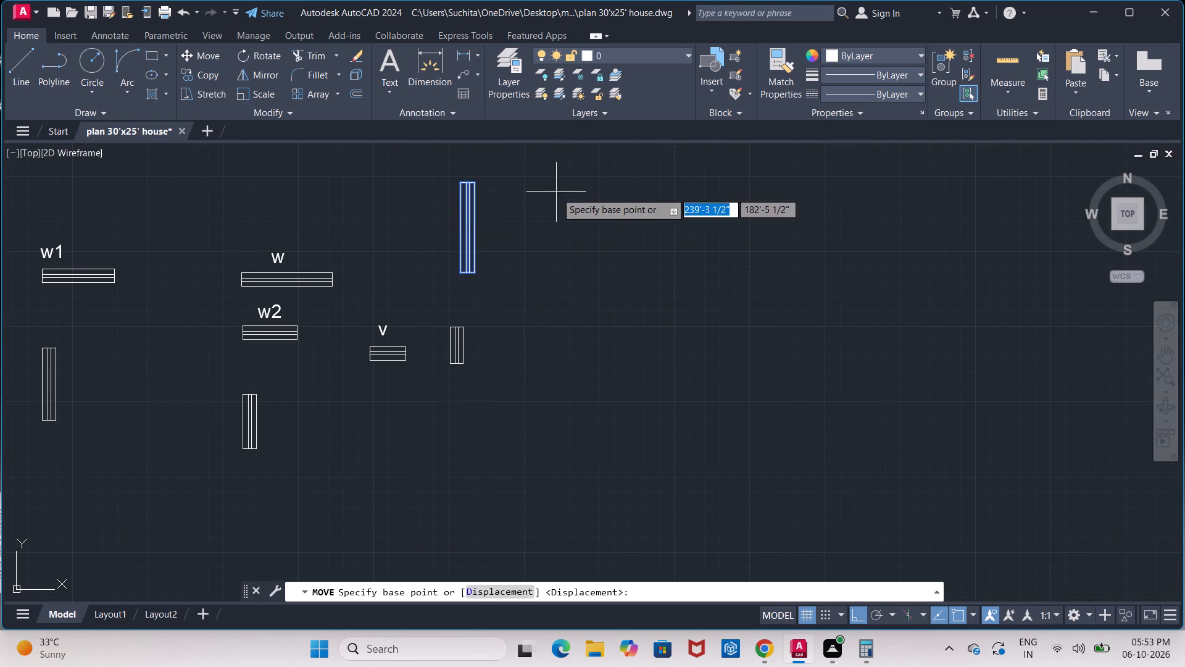
pyautogui.click(467, 183)
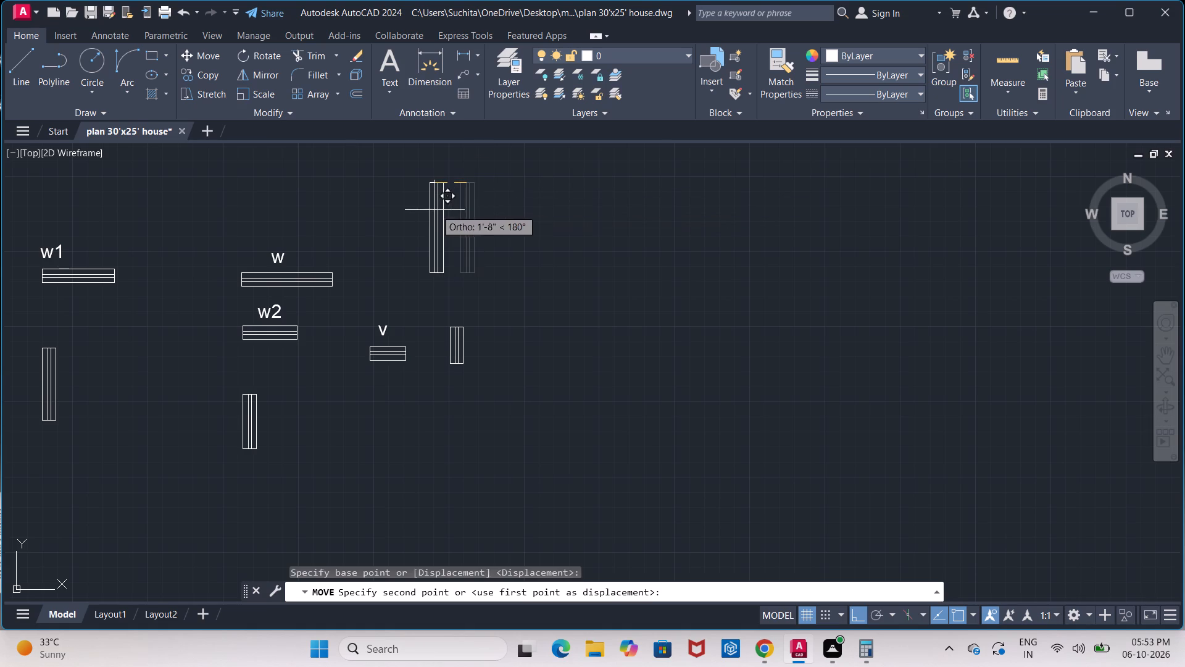
pyautogui.click(388, 225)
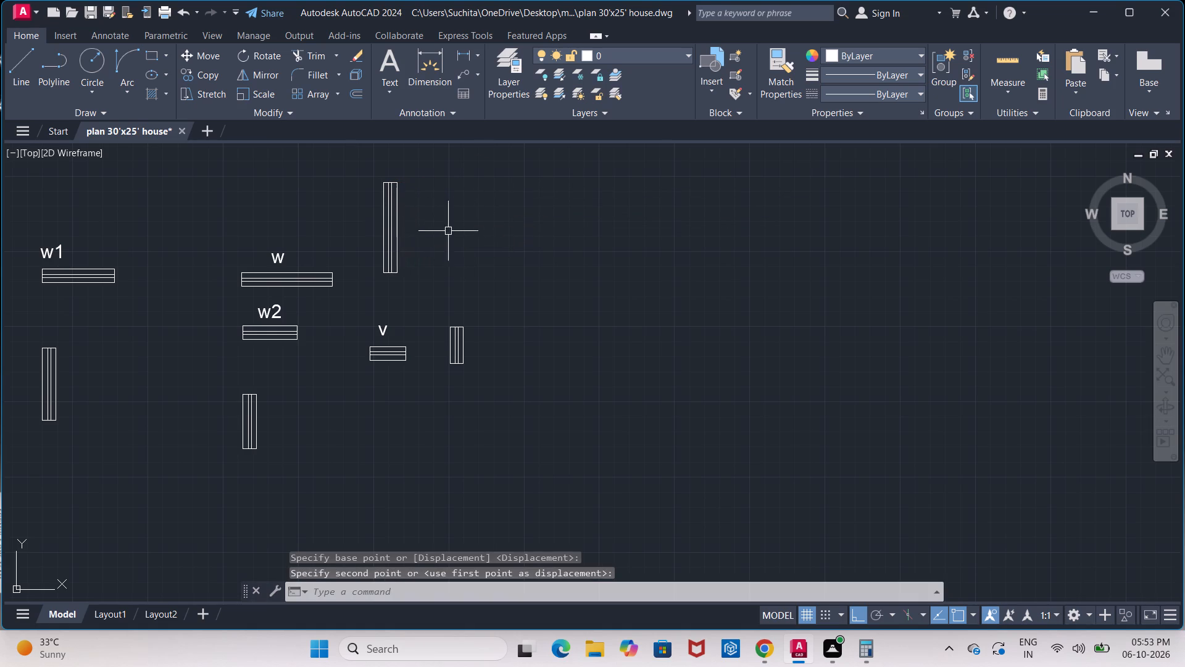
pyautogui.press('Escape')
# Turn Ortho off and copy the w label to just below the Dining Room's south wall window.
pyautogui.moveTo(261, 225); pyautogui.dragTo(462, 219, button='middle')
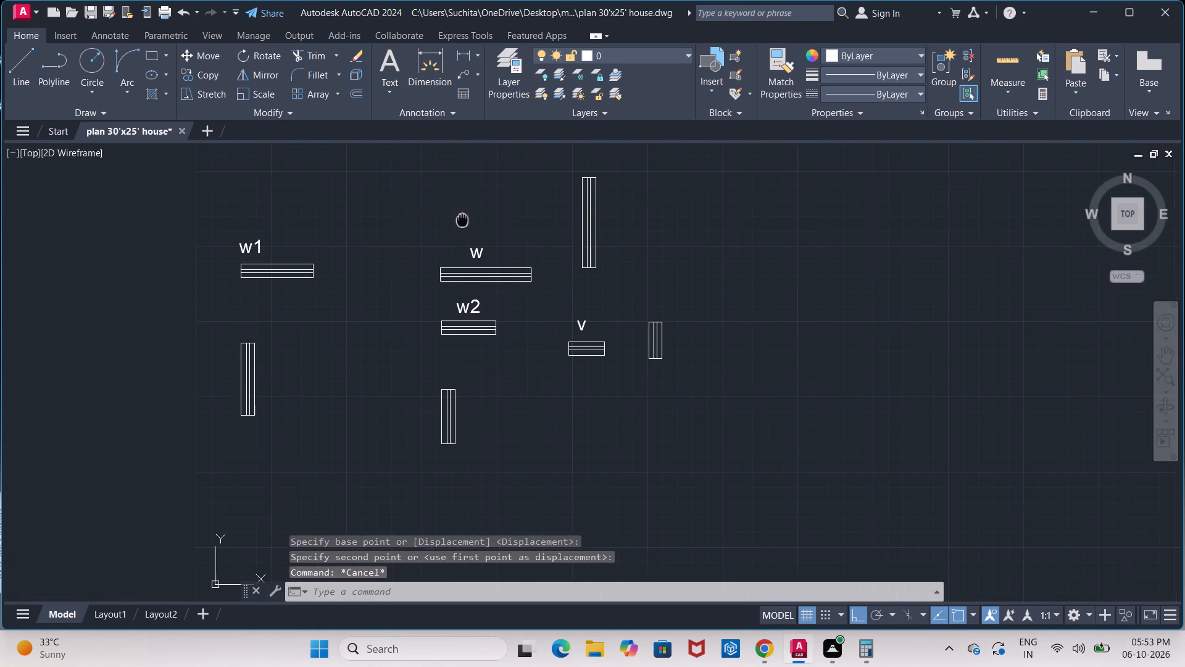
pyautogui.moveTo(462, 219); pyautogui.dragTo(464, 219, button='middle')
pyautogui.click(444, 226)
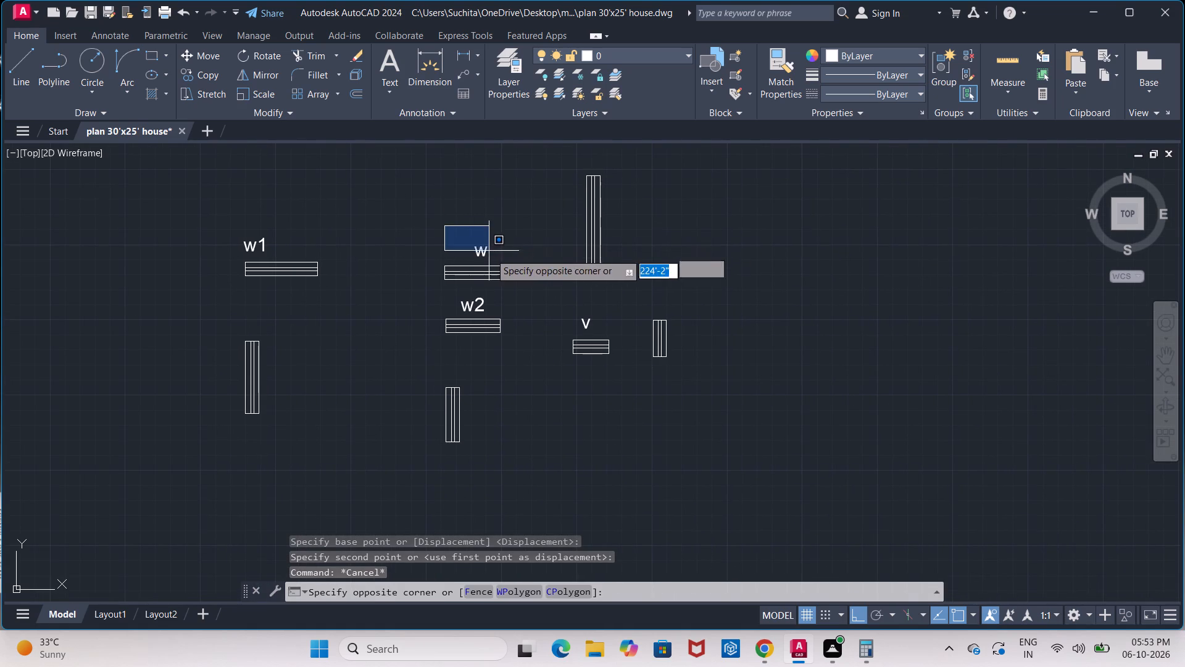
pyautogui.click(509, 265)
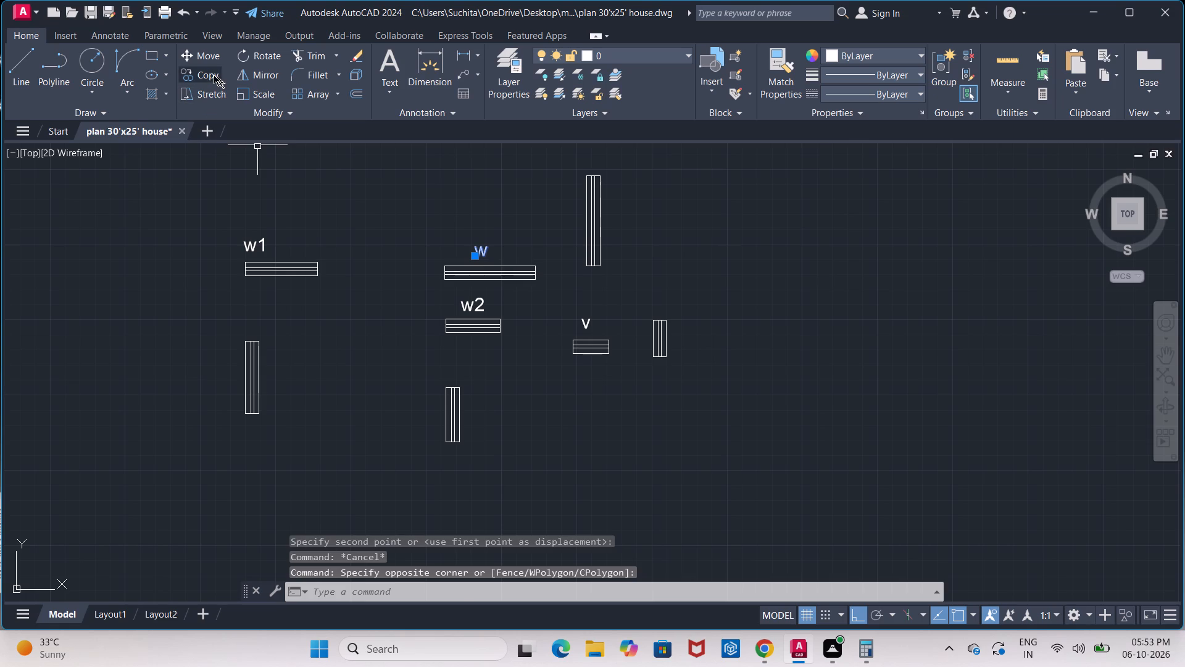
pyautogui.click(214, 74)
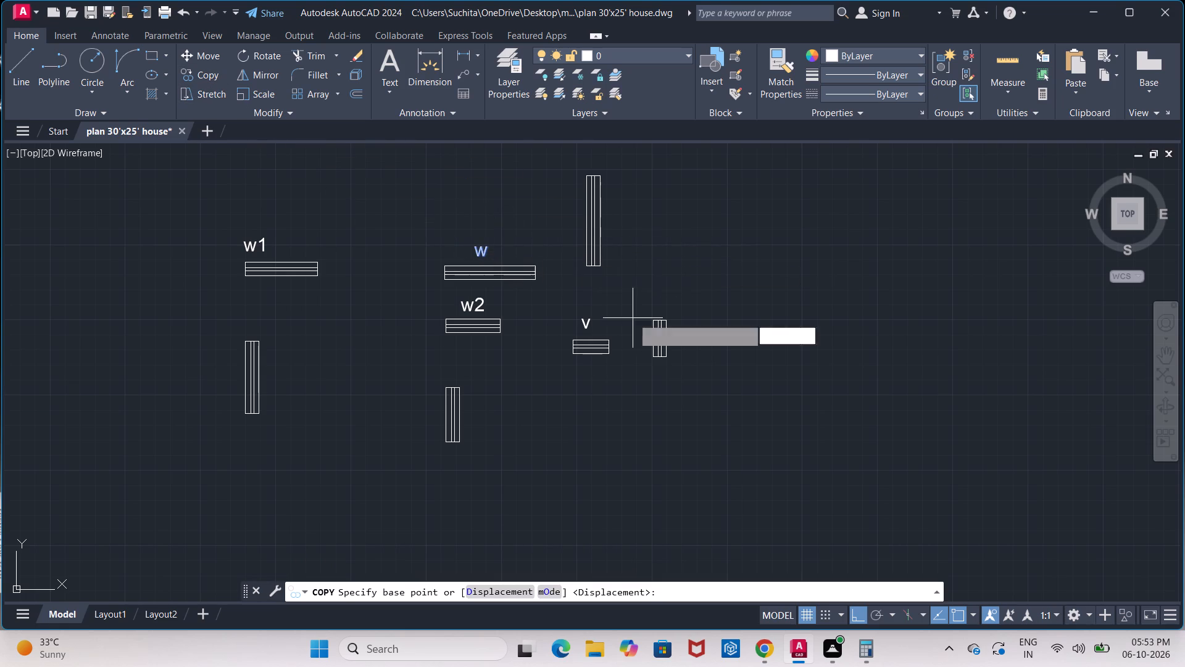
pyautogui.click(857, 616)
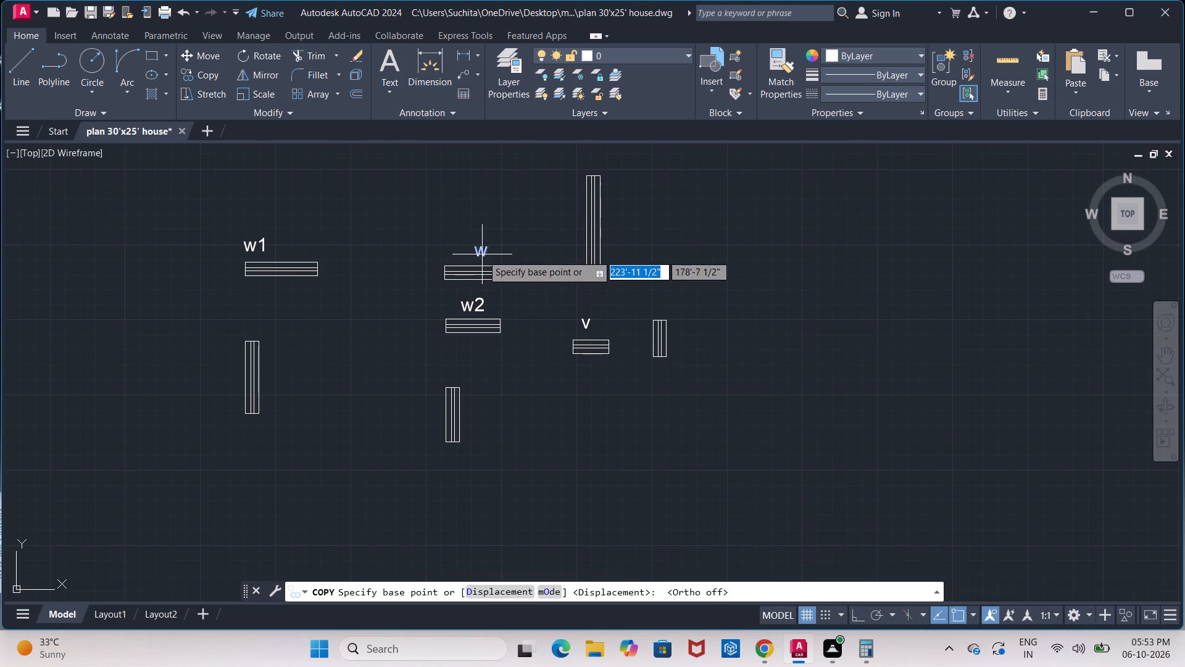
pyautogui.click(480, 252)
pyautogui.moveTo(388, 266); pyautogui.dragTo(672, 190, button='middle')
pyautogui.scroll(-1, 388, 266)
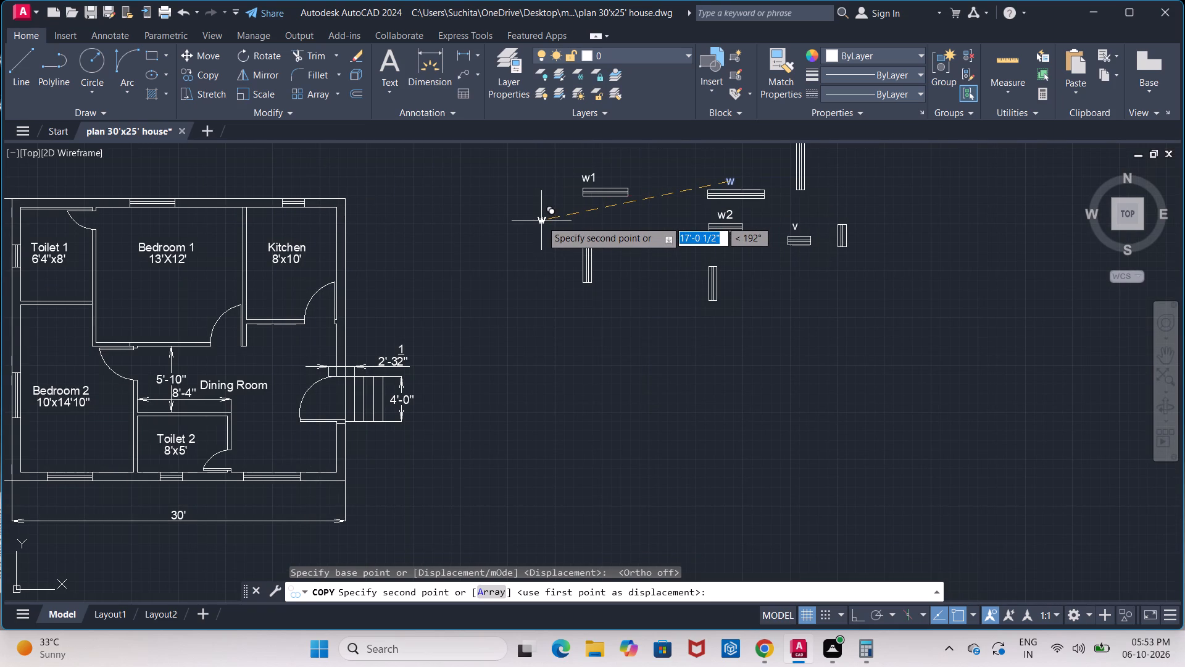
pyautogui.click(272, 487)
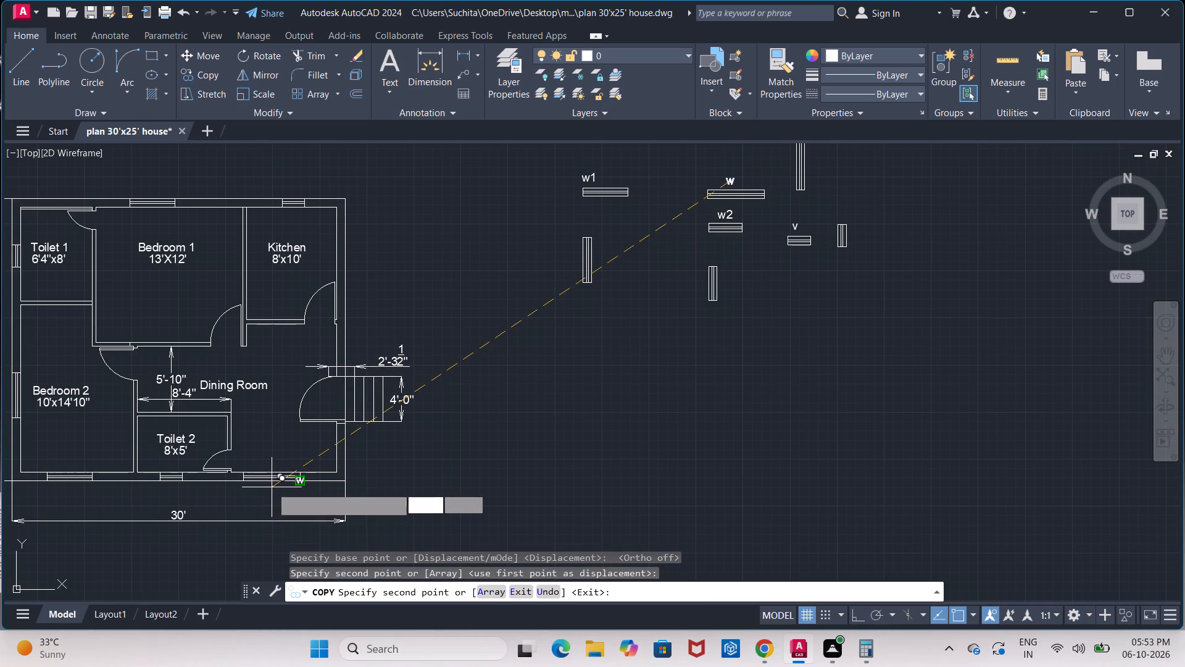
pyautogui.hotkey('ctrl', 'z')
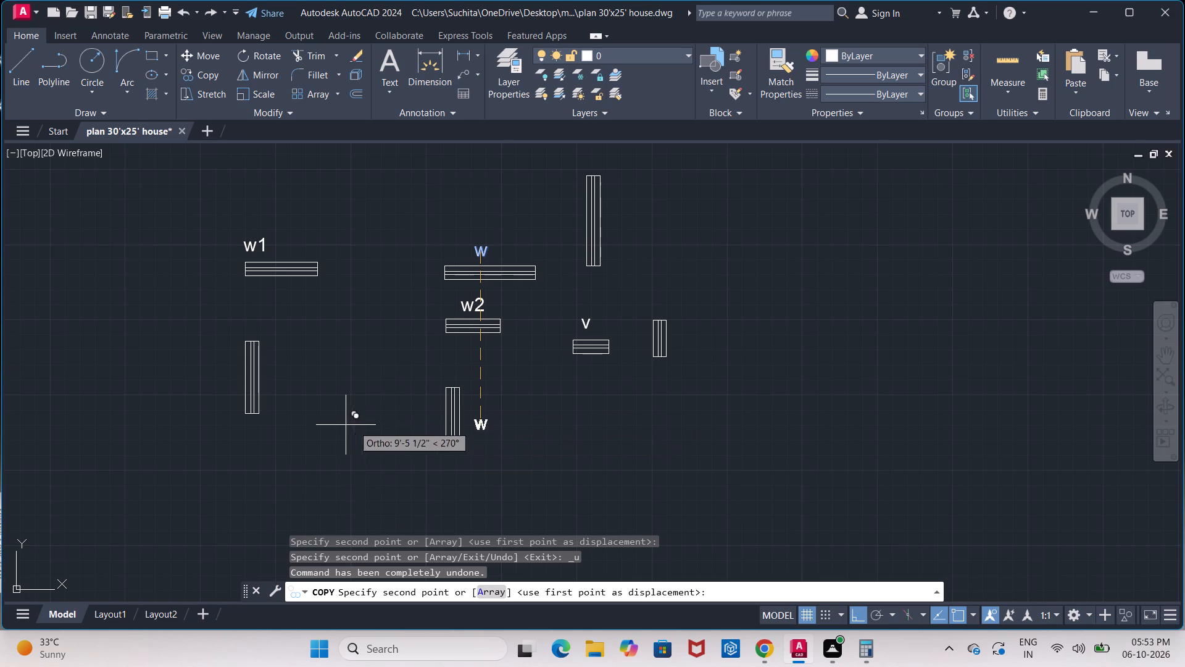
pyautogui.click(857, 611)
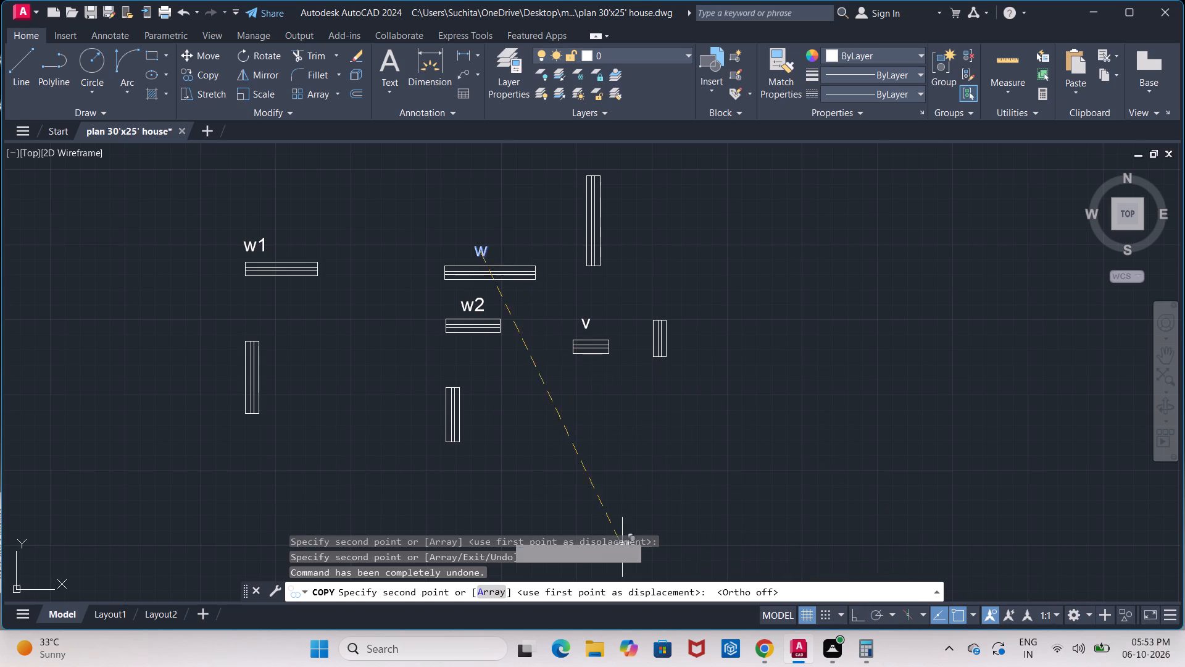
pyautogui.moveTo(364, 486); pyautogui.dragTo(539, 424, button='middle')
pyautogui.scroll(-1, 215, 453)
pyautogui.moveTo(215, 453); pyautogui.dragTo(392, 359, button='middle')
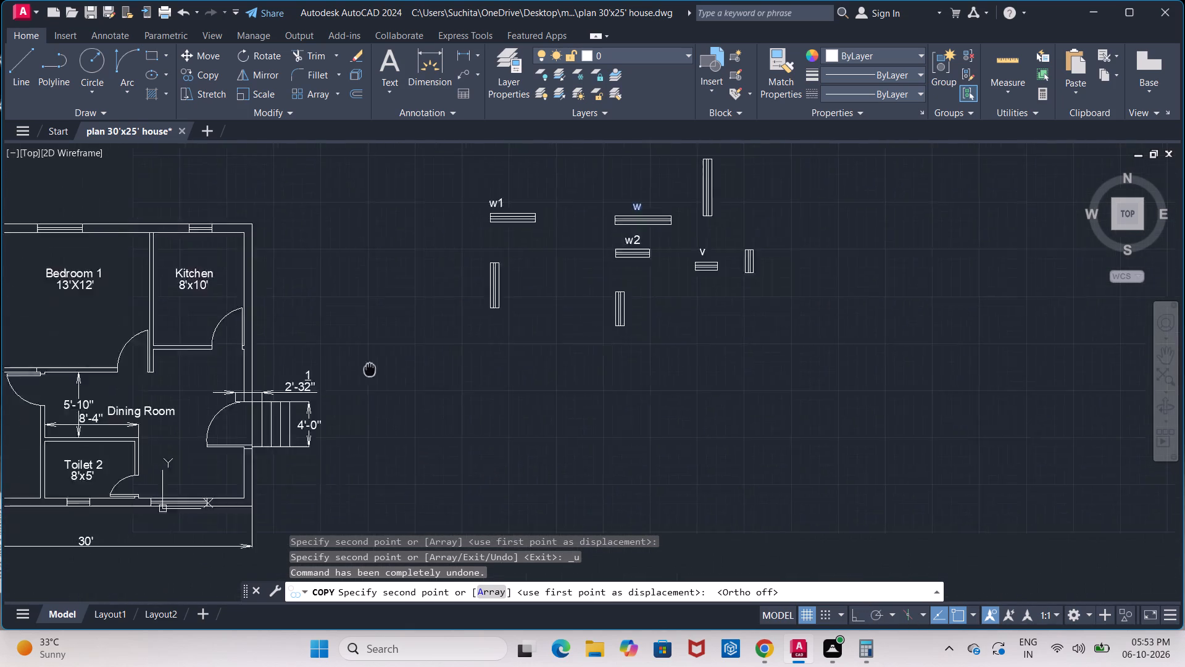
pyautogui.moveTo(392, 359); pyautogui.dragTo(540, 317, button='middle')
pyautogui.scroll(3, 360, 456)
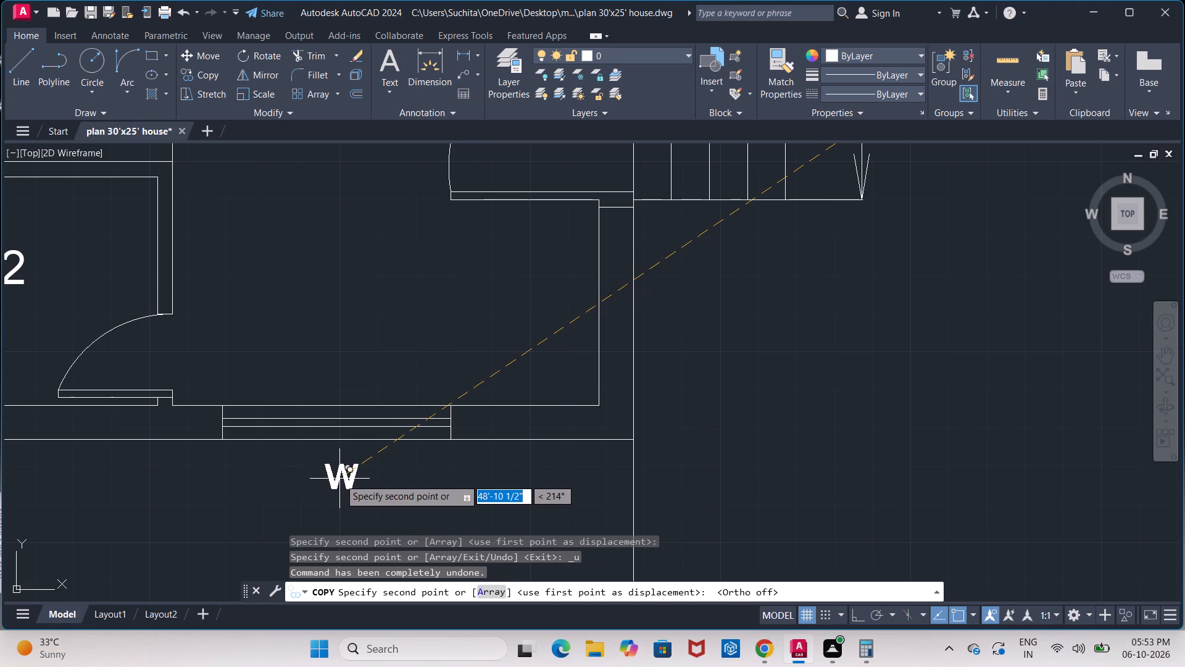
pyautogui.click(336, 475)
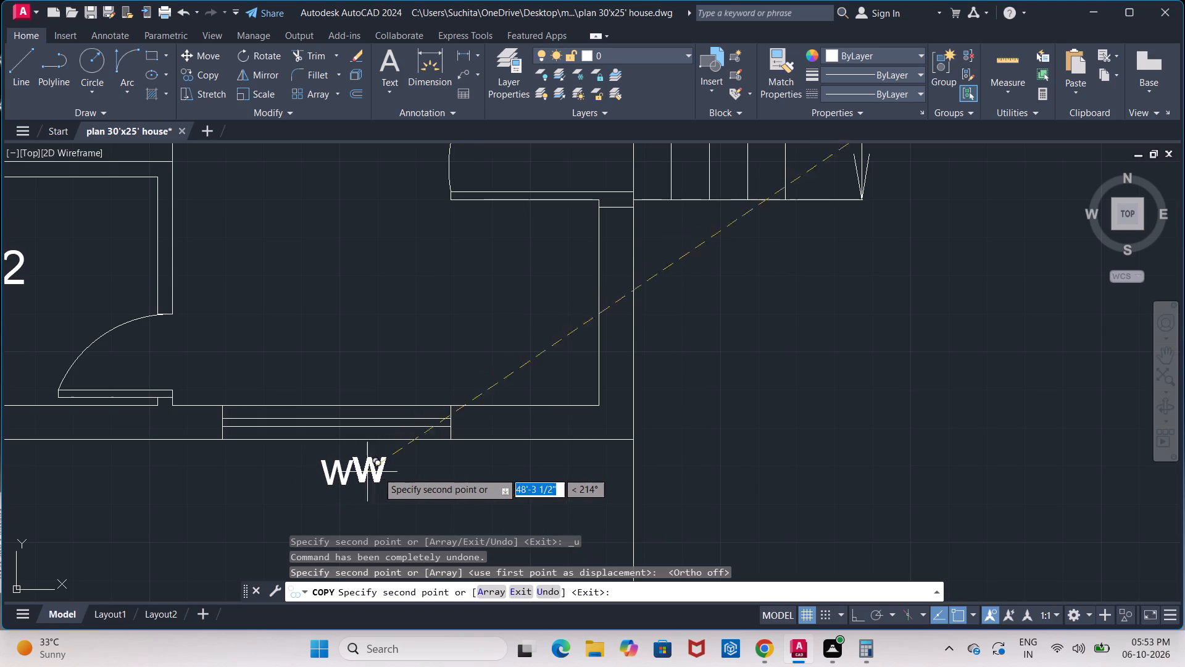
pyautogui.press('Escape')
# Copy the w1 label to just above Bedroom 1's north window and just below Bedroom 2's south window.
pyautogui.scroll(-5, 409, 471)
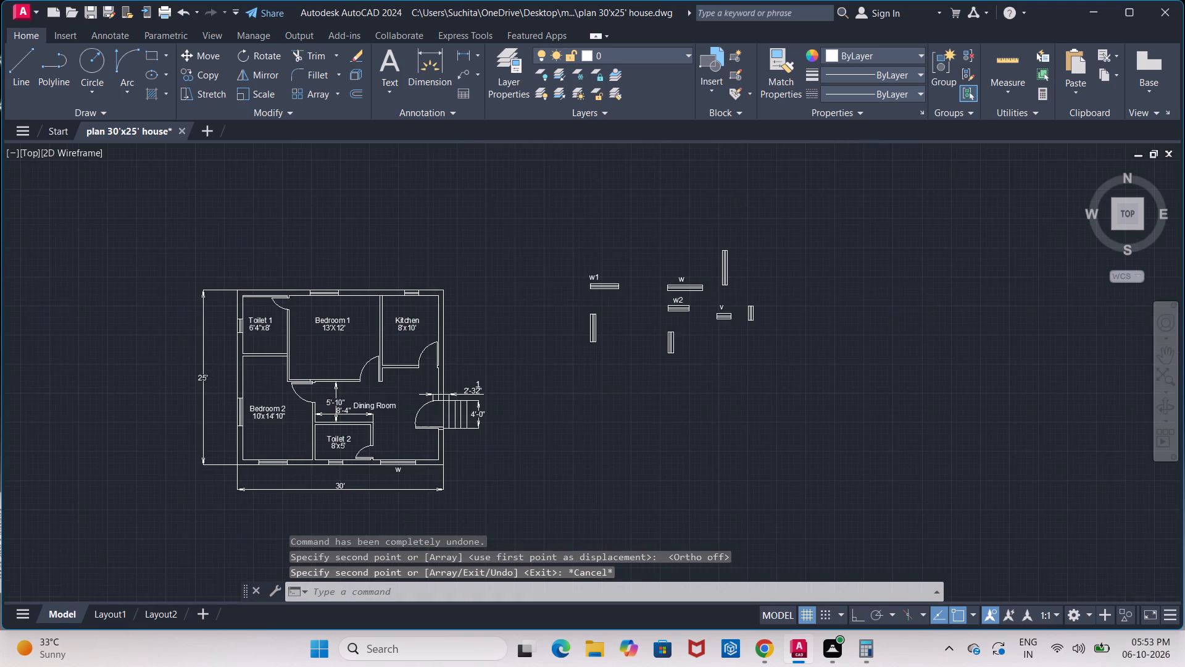
pyautogui.scroll(3, 576, 371)
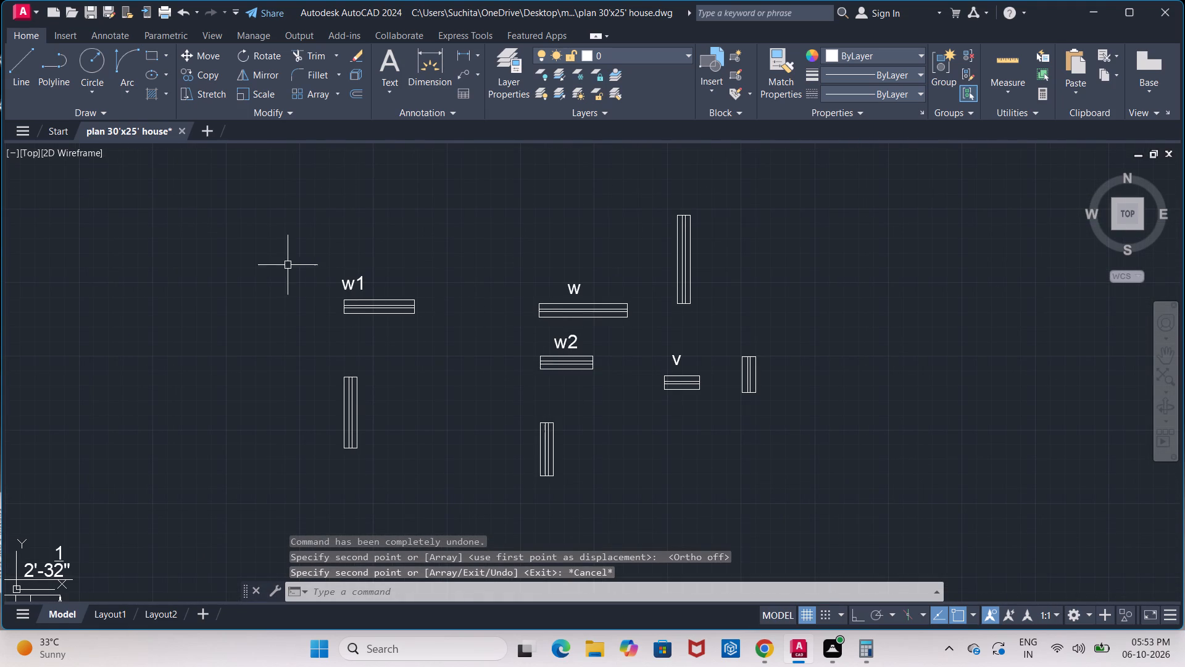
pyautogui.click(292, 265)
pyautogui.click(391, 301)
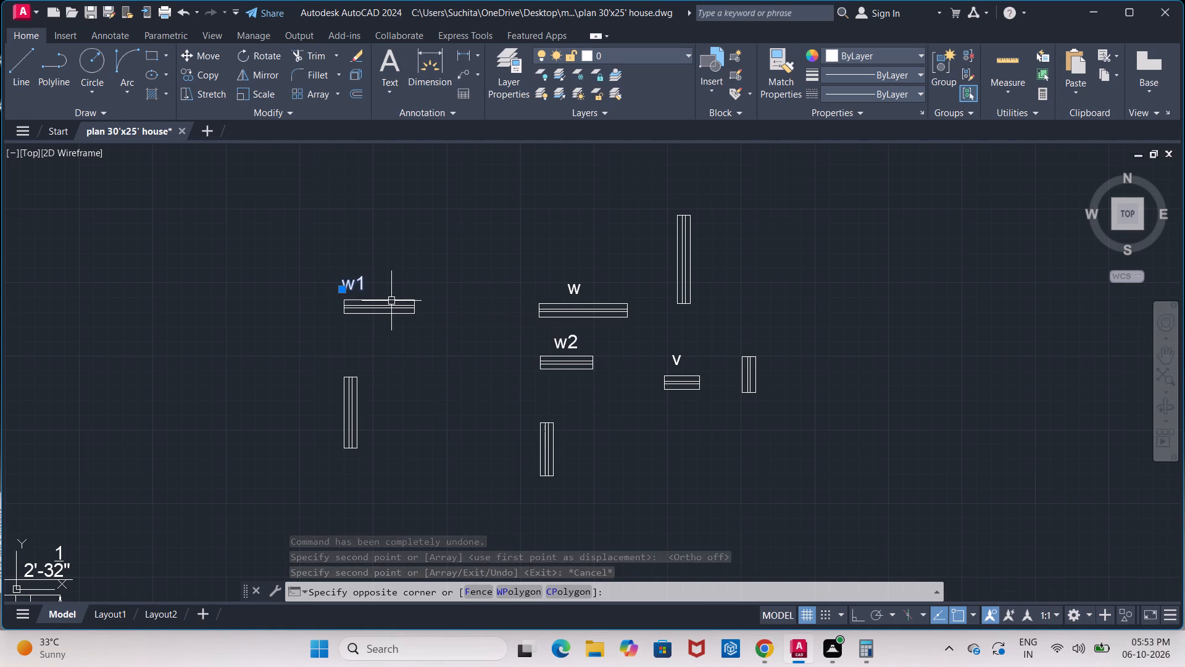
pyautogui.click(204, 75)
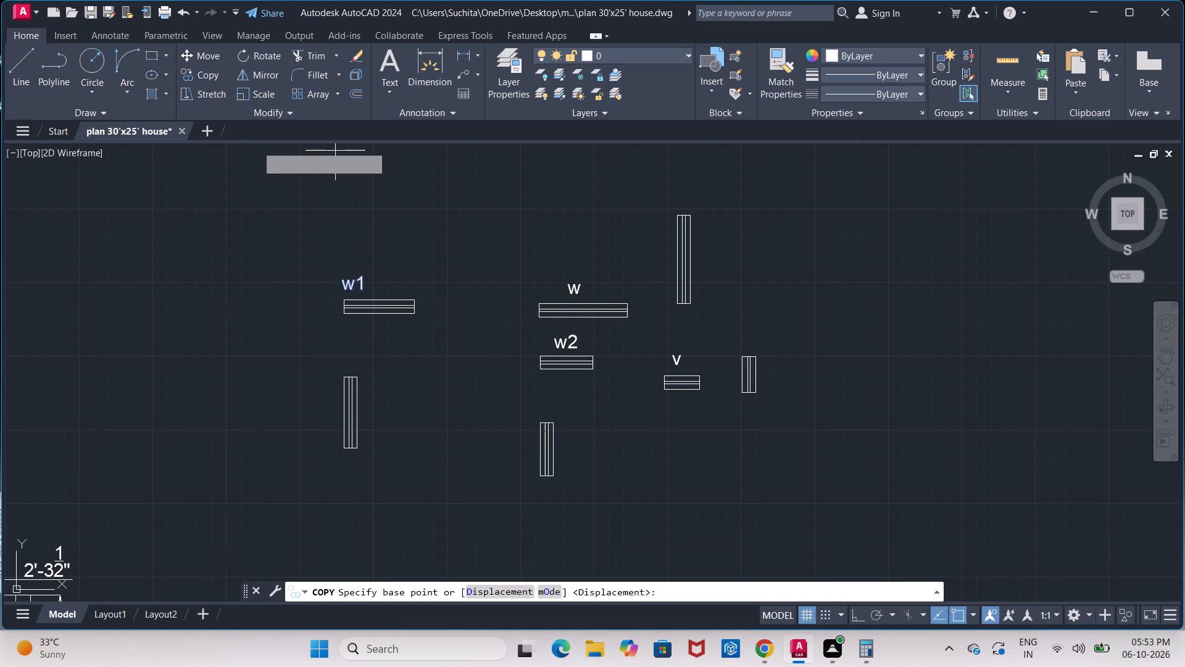
pyautogui.click(350, 287)
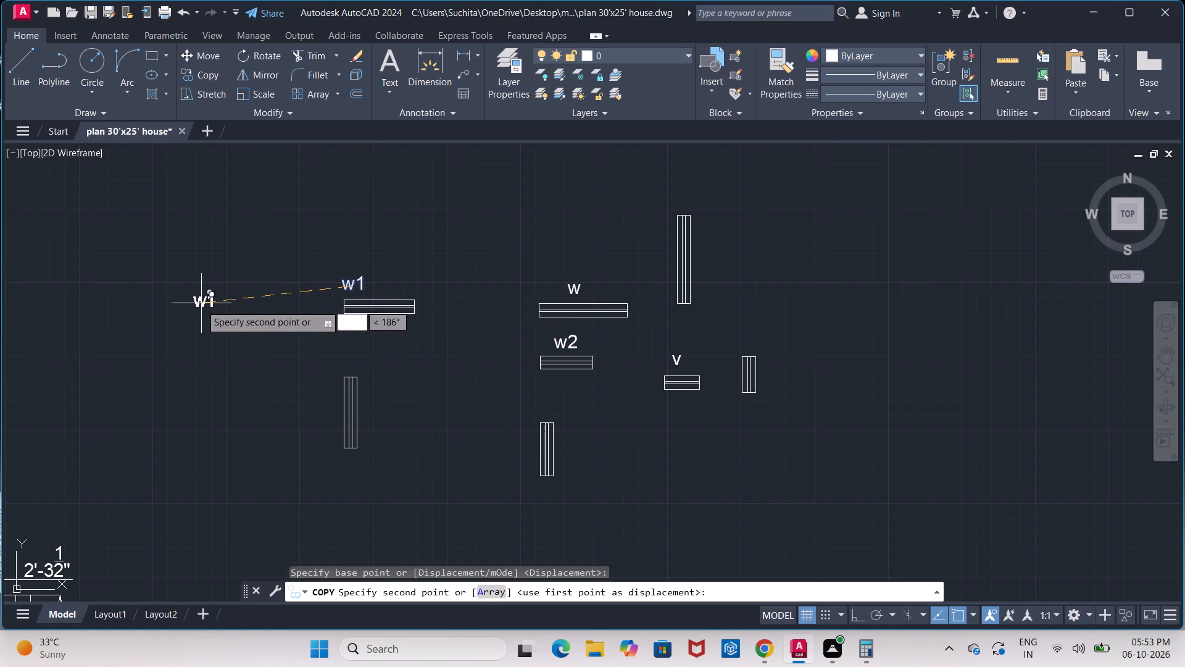
pyautogui.moveTo(201, 304); pyautogui.dragTo(632, 298, button='middle')
pyautogui.scroll(-1, 201, 304)
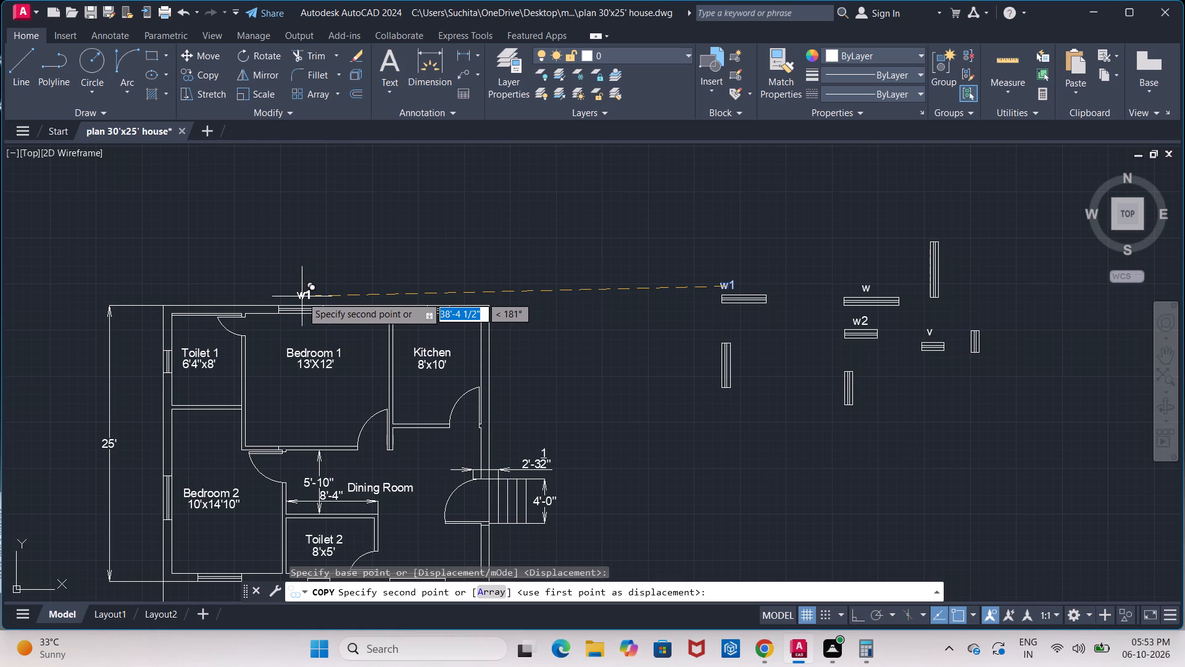
pyautogui.click(302, 296)
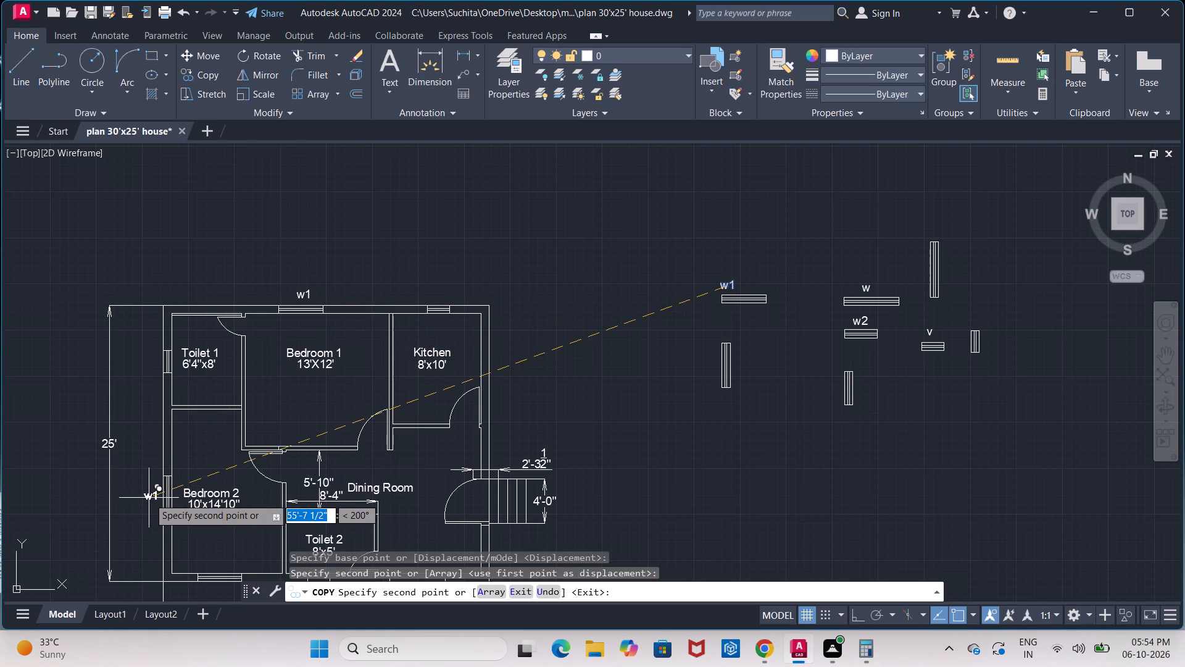
pyautogui.moveTo(414, 445); pyautogui.dragTo(414, 445, button='middle')
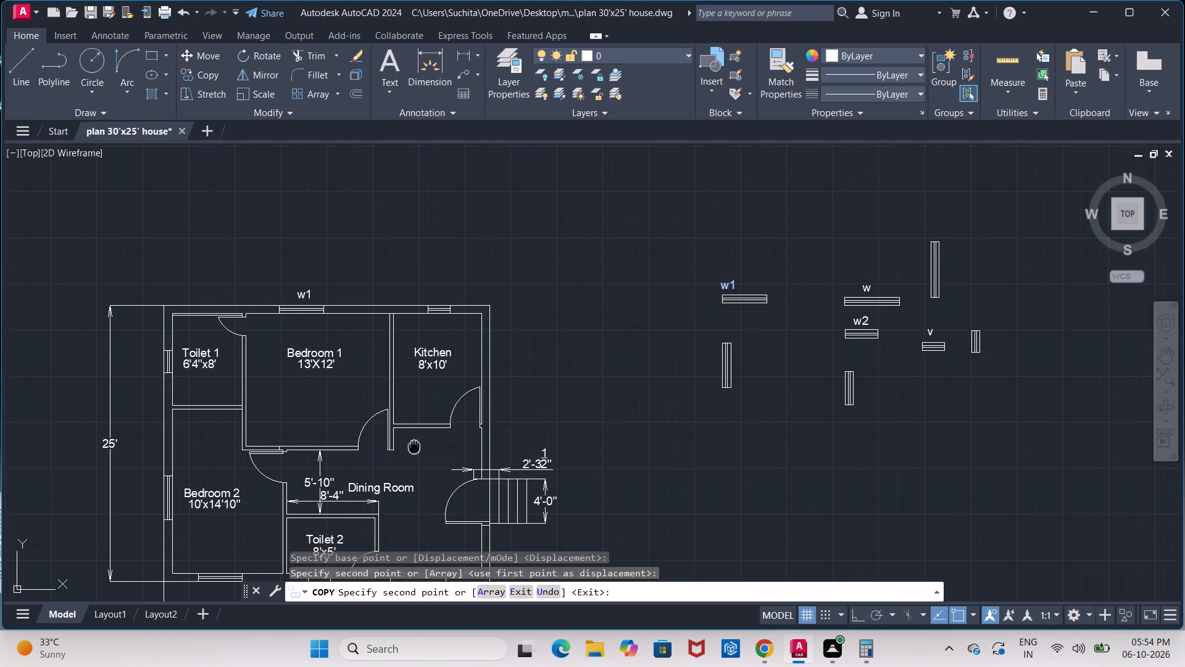
pyautogui.moveTo(414, 445); pyautogui.dragTo(416, 333, button='middle')
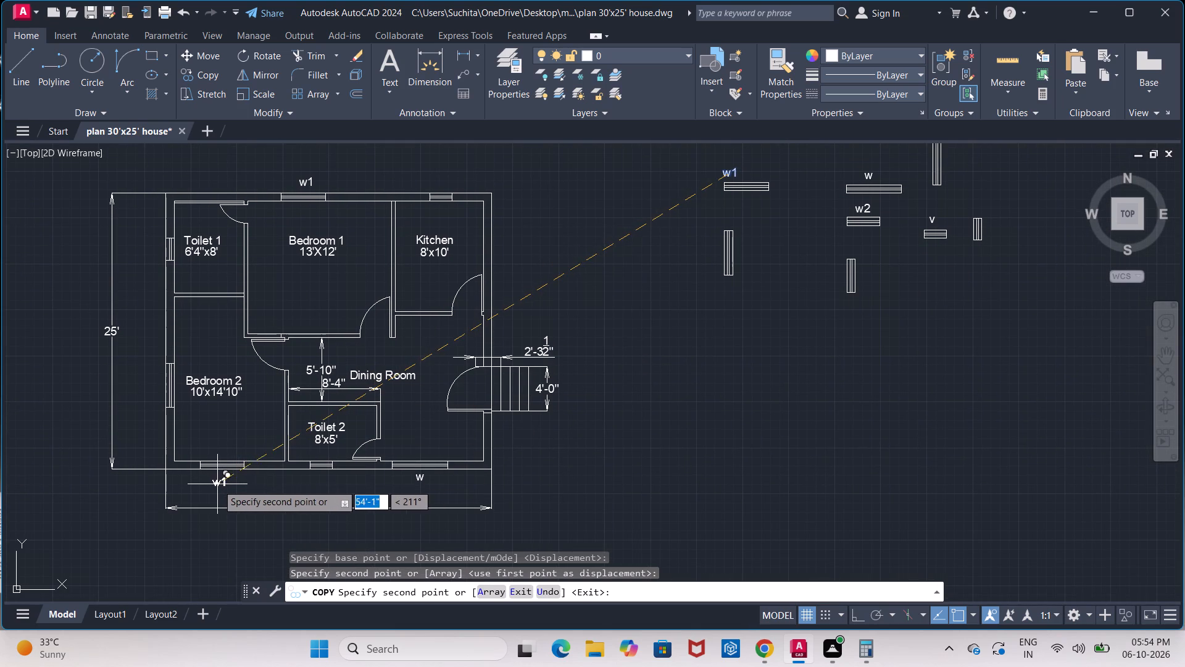
pyautogui.click(217, 483)
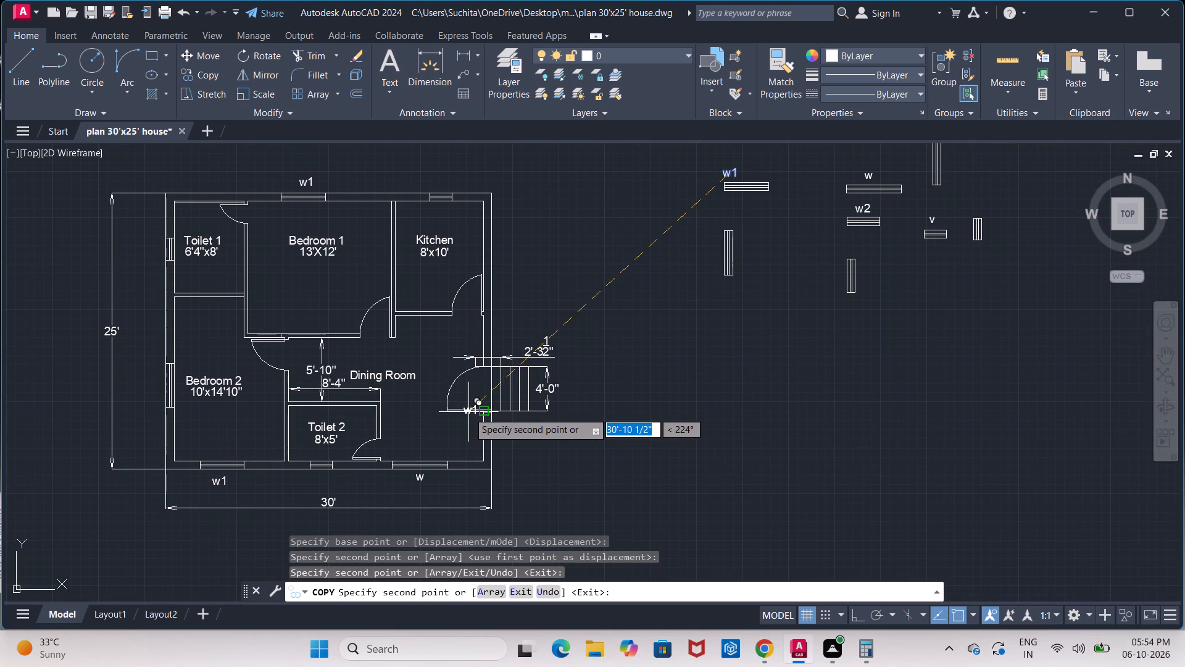
pyautogui.press('Escape')
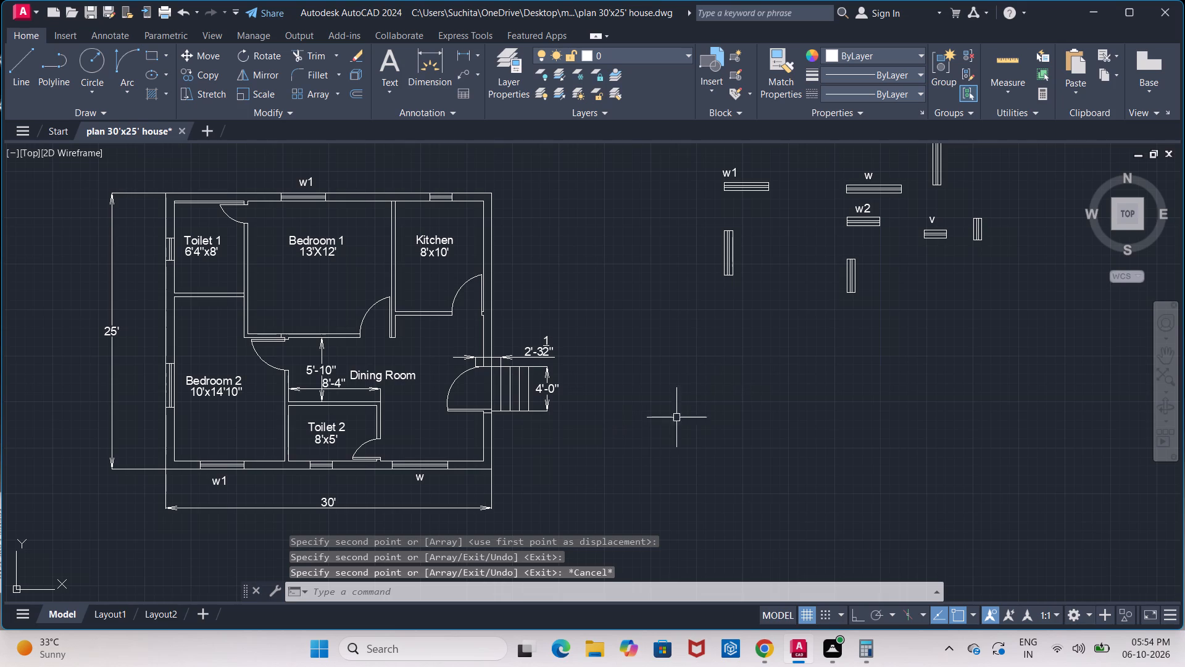
# Copy the w1 label to an empty spot about 12'-3" northwest of the original, between the plan and the window symbols.
pyautogui.moveTo(759, 367); pyautogui.dragTo(549, 437, button='middle')
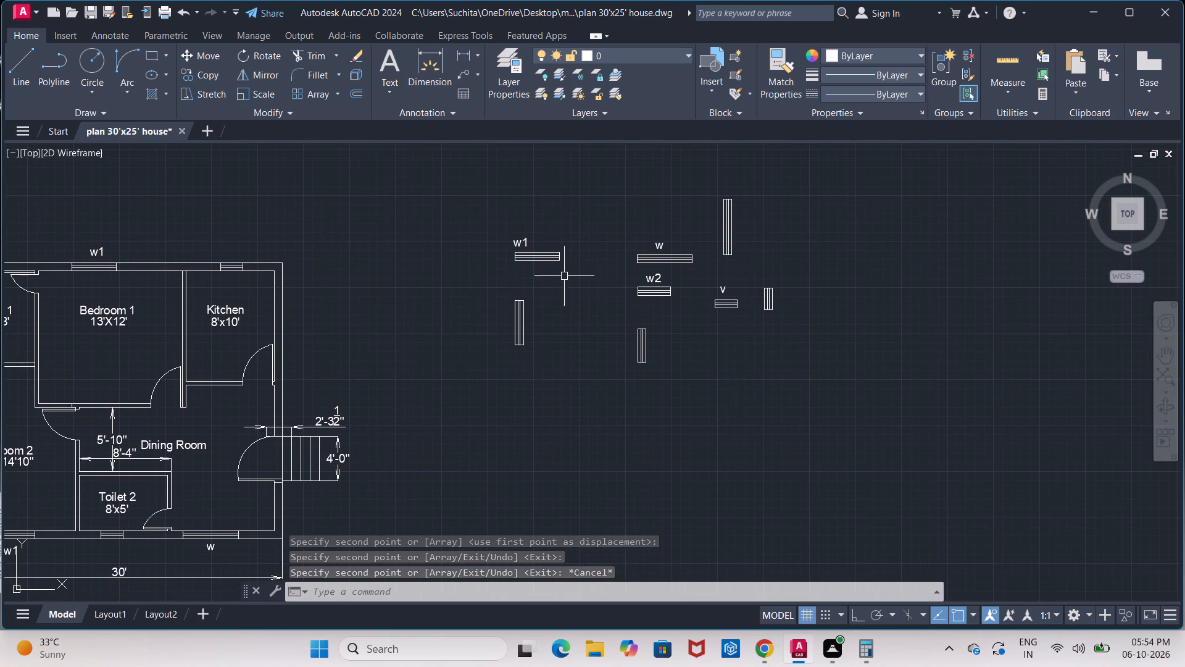
pyautogui.click(522, 237)
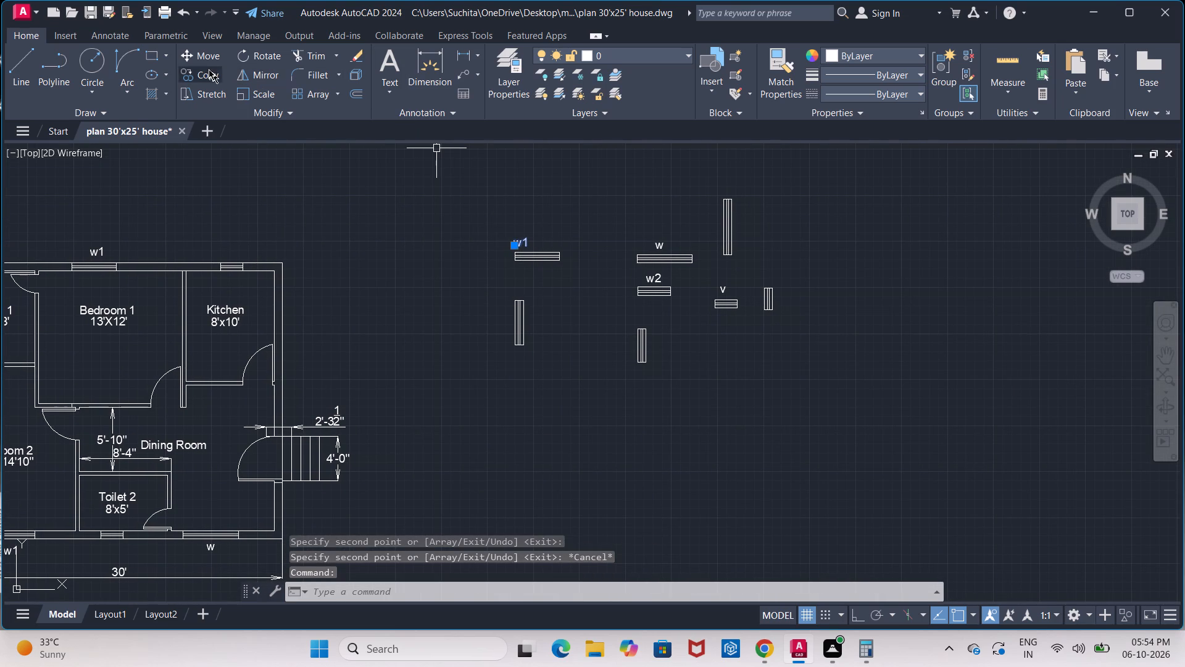
pyautogui.click(216, 76)
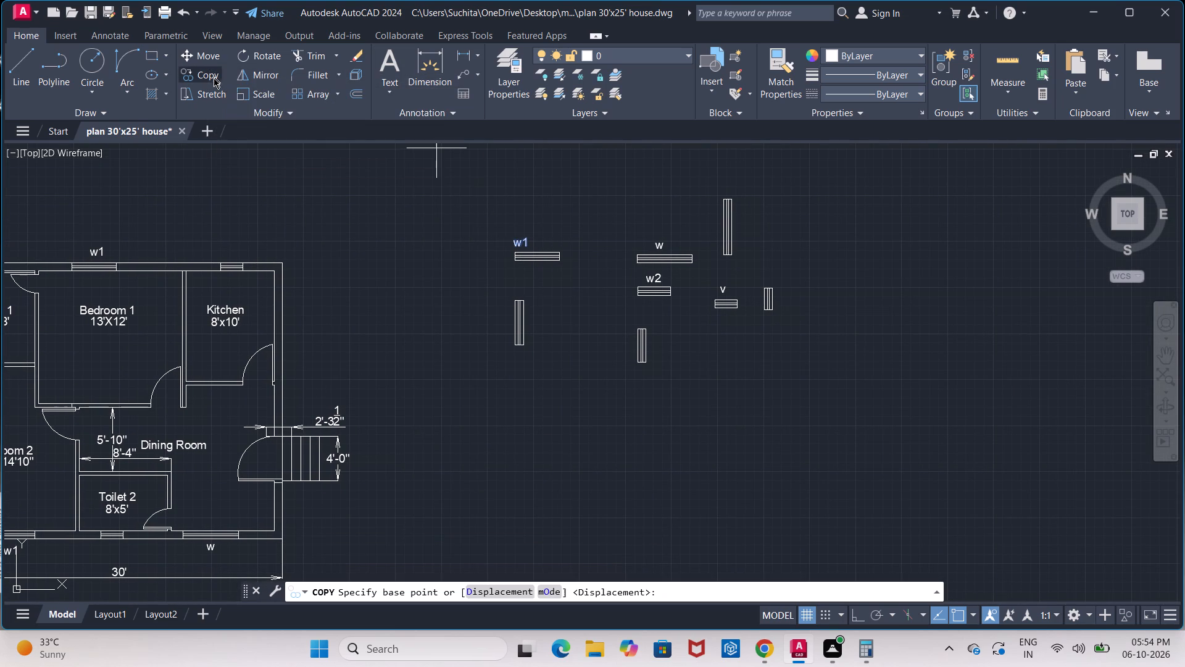
pyautogui.click(518, 243)
pyautogui.click(388, 203)
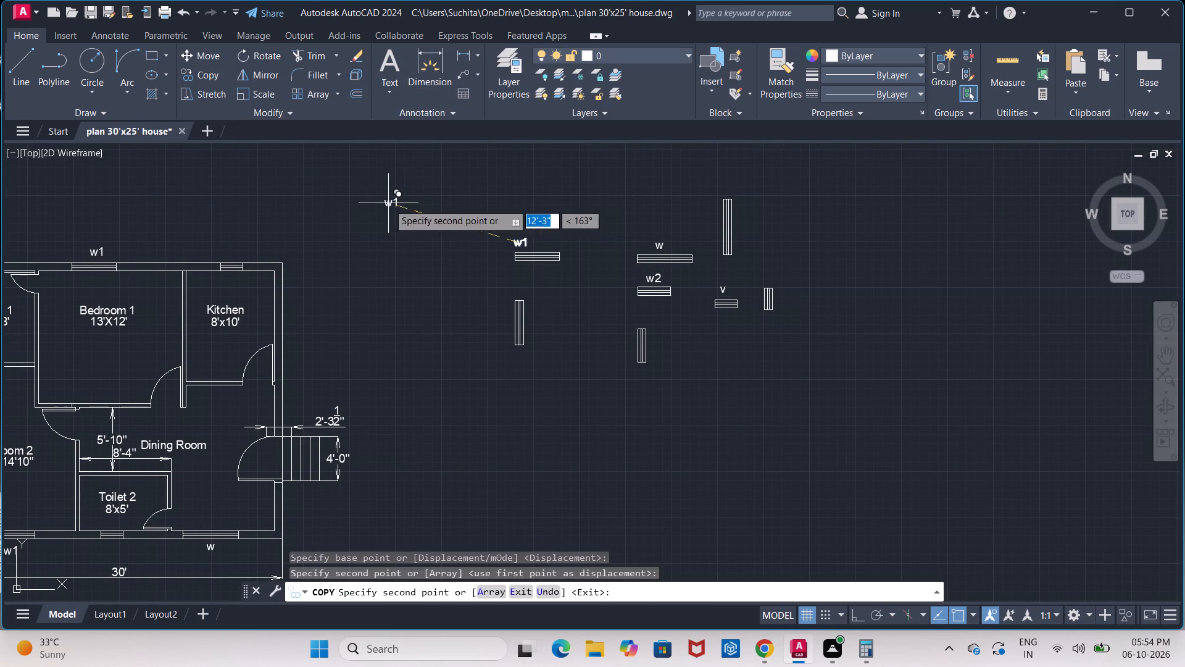
pyautogui.press('Escape')
# Rotate the copied w1 label about its lower-left end with Ortho on, so that it reads vertically upwards.
pyautogui.click(359, 181)
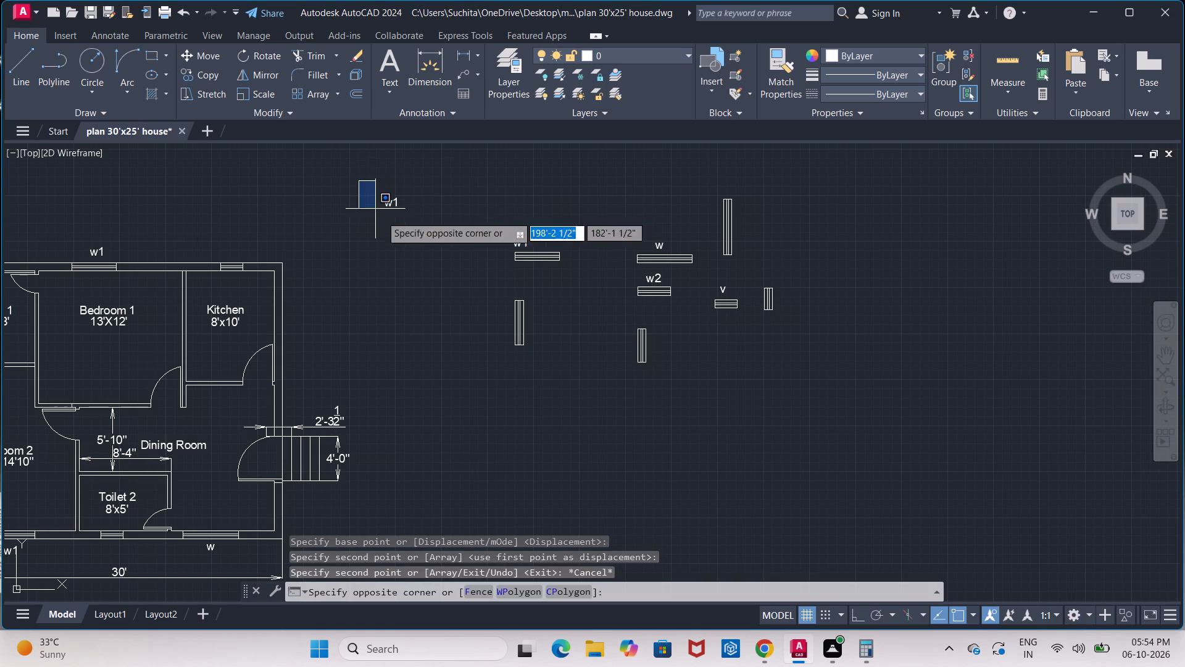
pyautogui.click(428, 236)
pyautogui.click(244, 59)
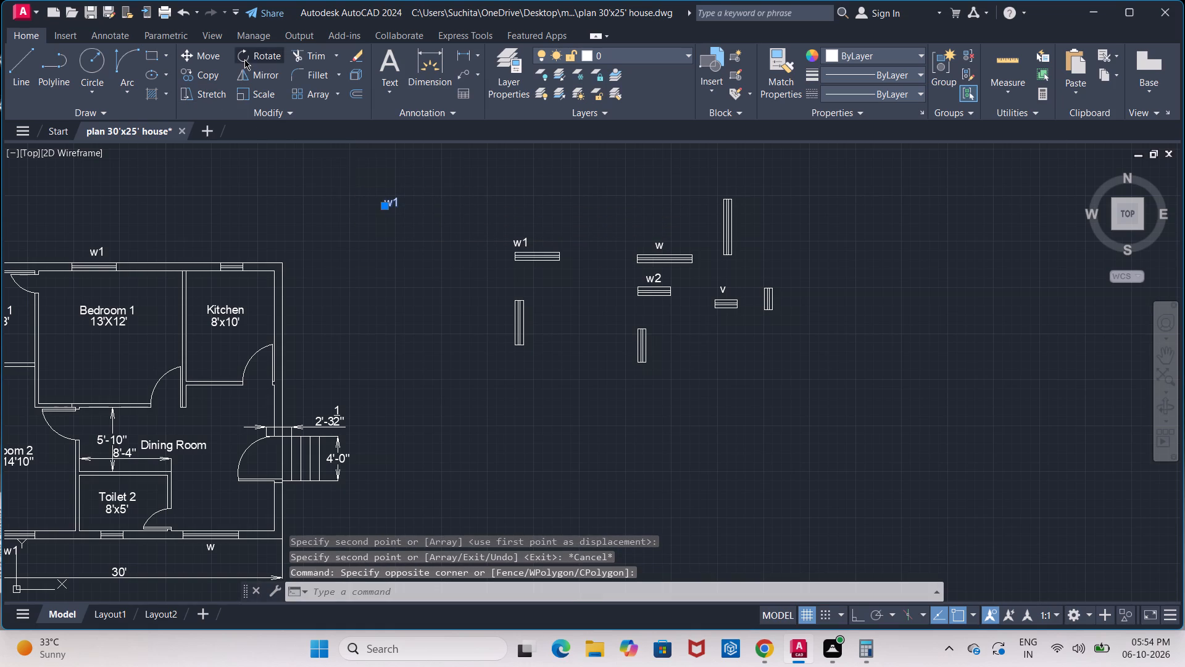
pyautogui.click(386, 204)
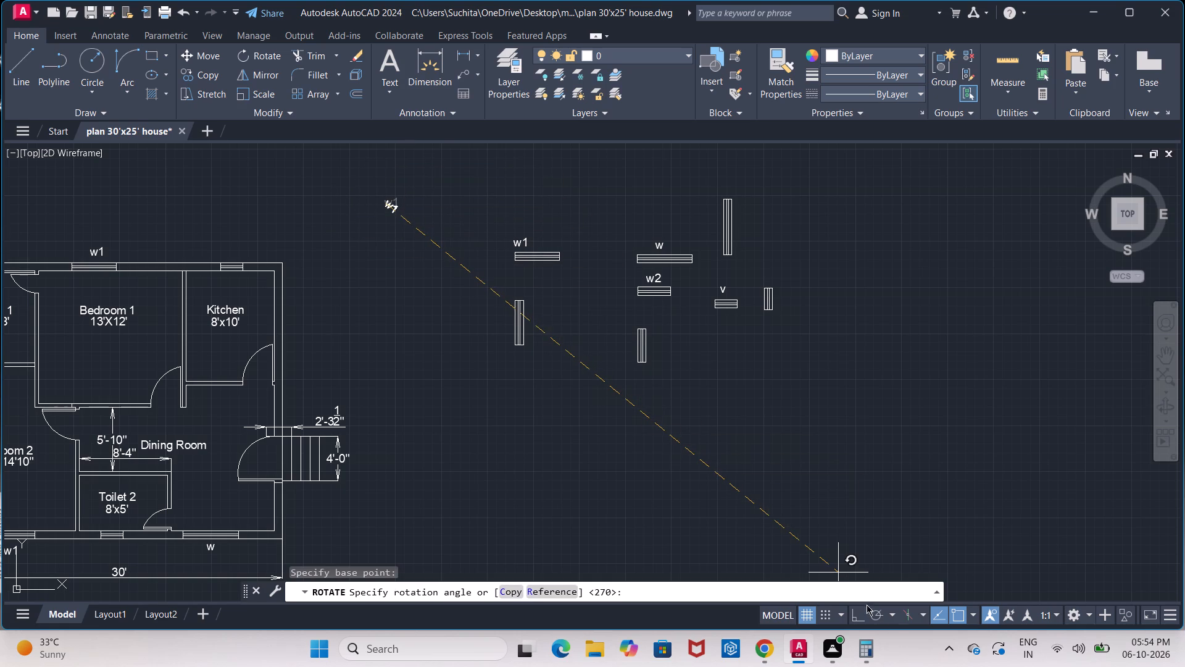
pyautogui.click(855, 619)
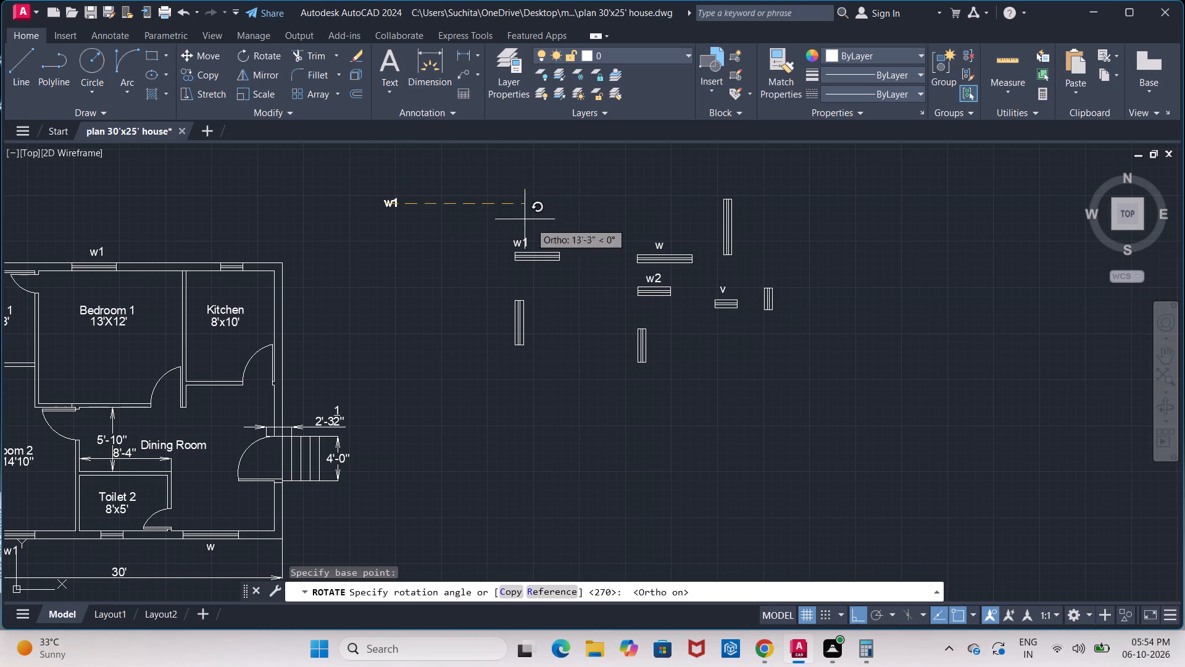
pyautogui.click(371, 177)
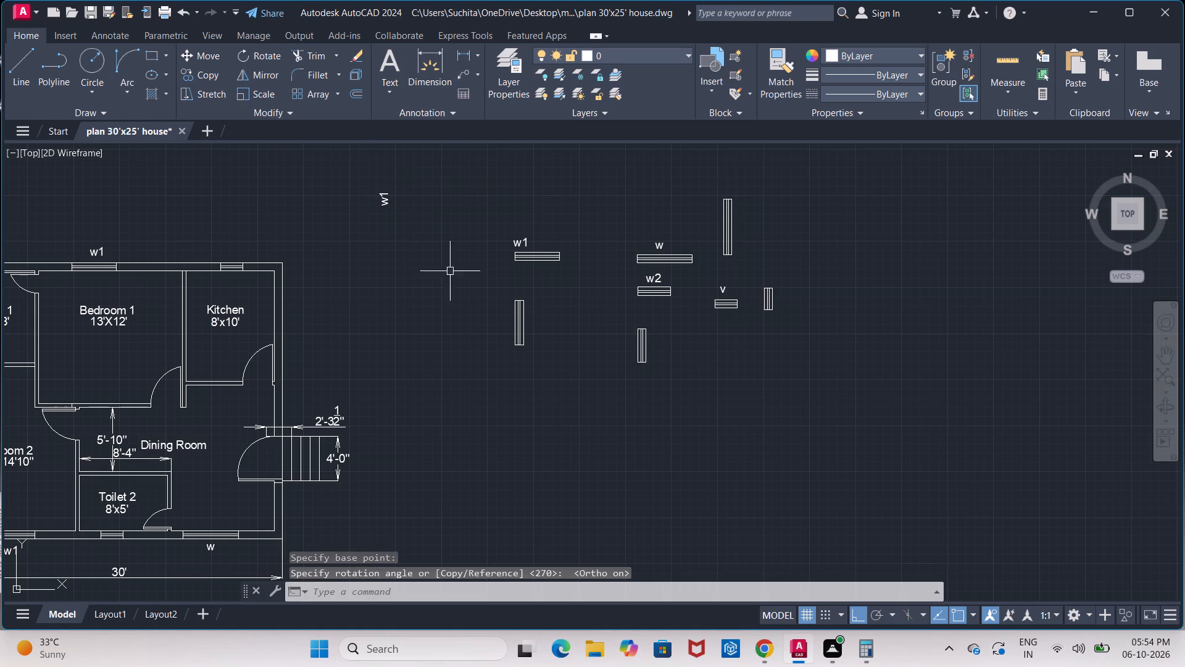
# Copy the v label with Ortho on to an empty spot about 31'-2" west of the original, below the rotated w1 label.
pyautogui.click(704, 284)
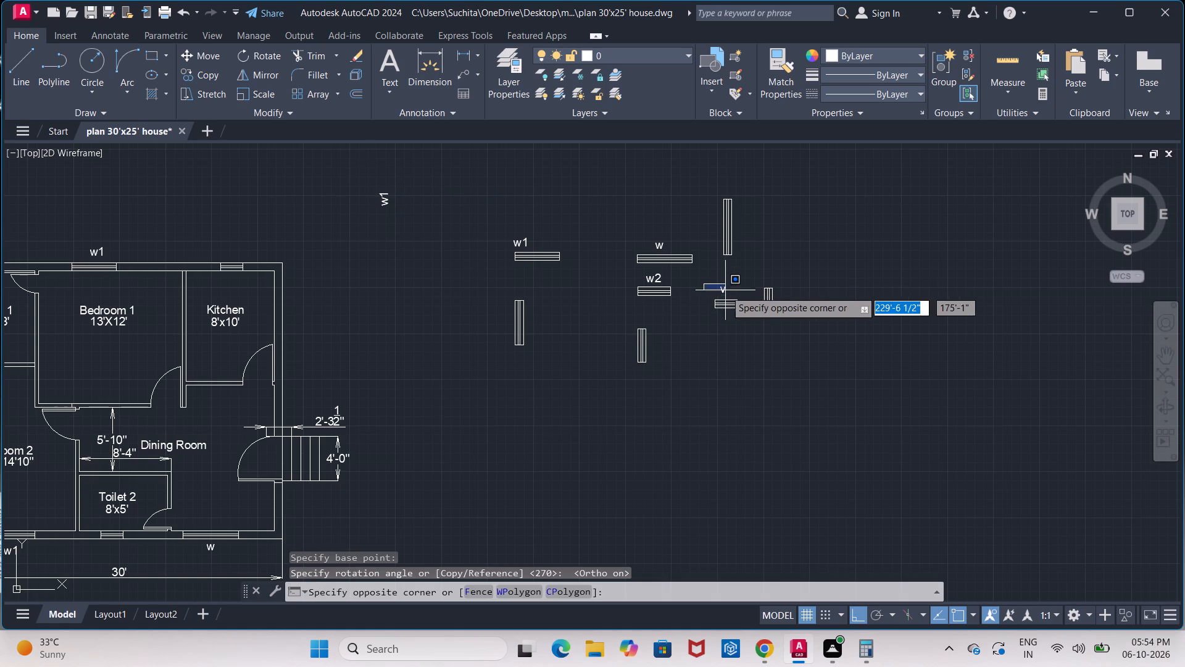
pyautogui.click(738, 298)
pyautogui.click(199, 78)
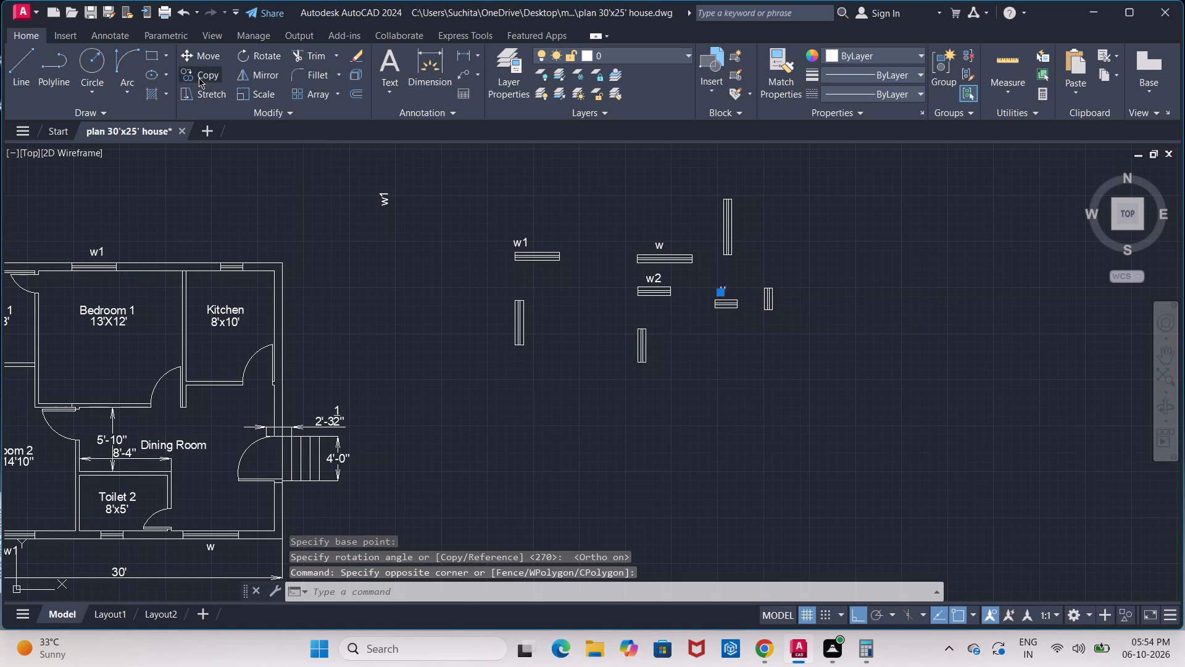
pyautogui.click(723, 287)
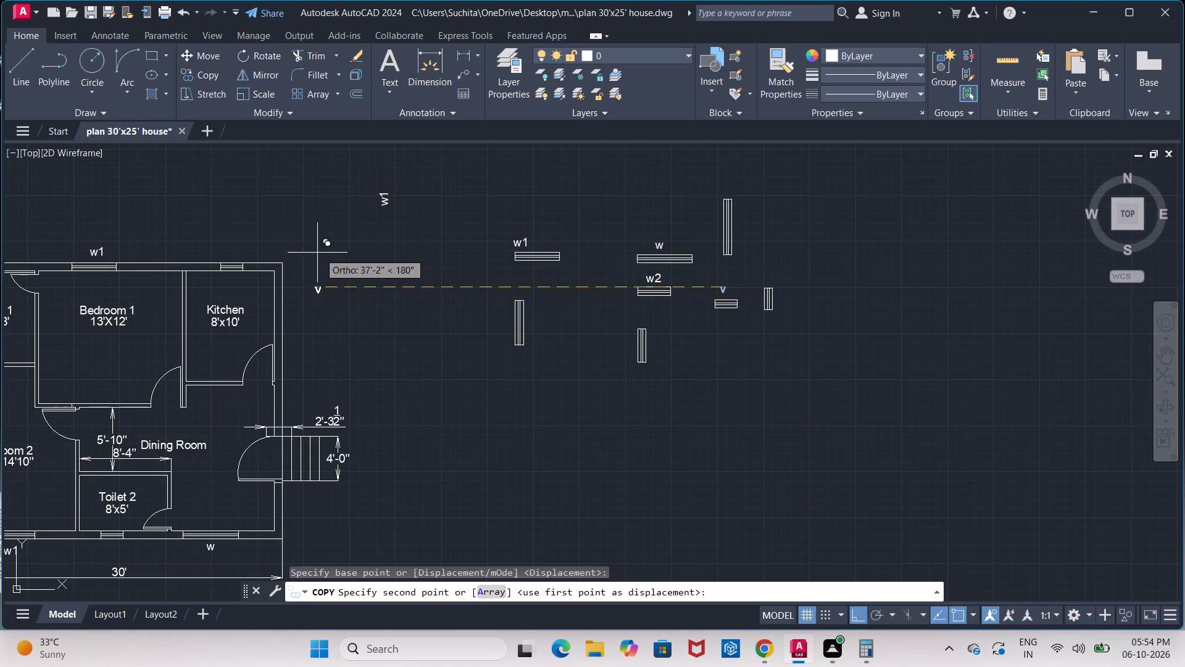
pyautogui.click(378, 244)
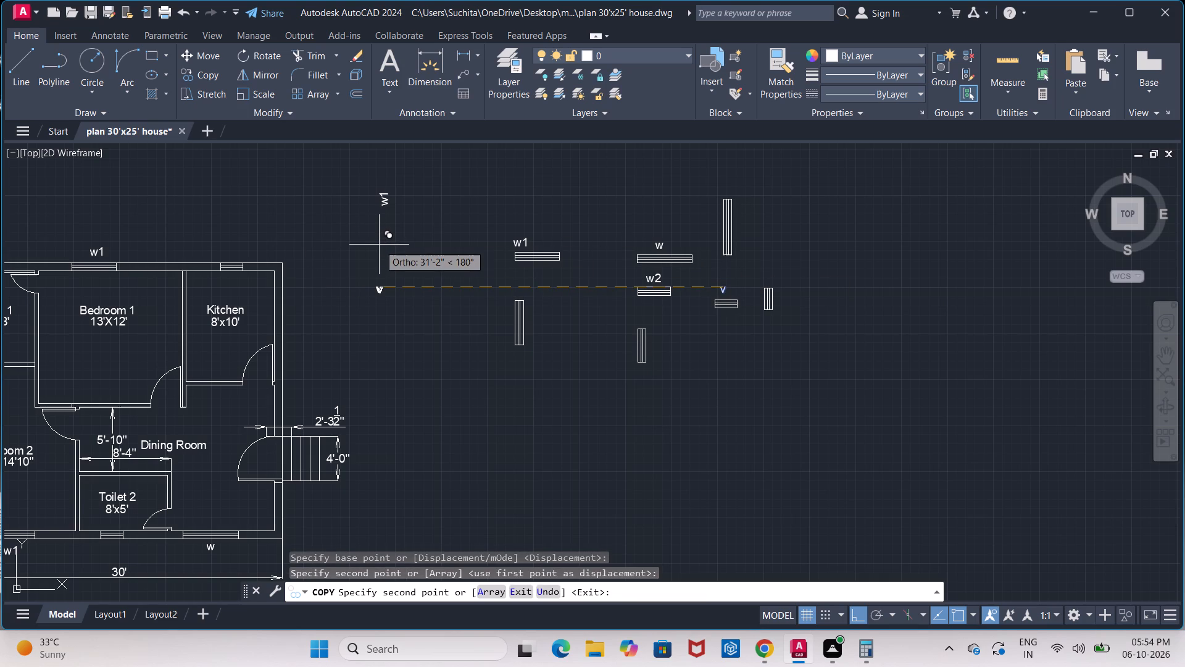
pyautogui.press('Escape')
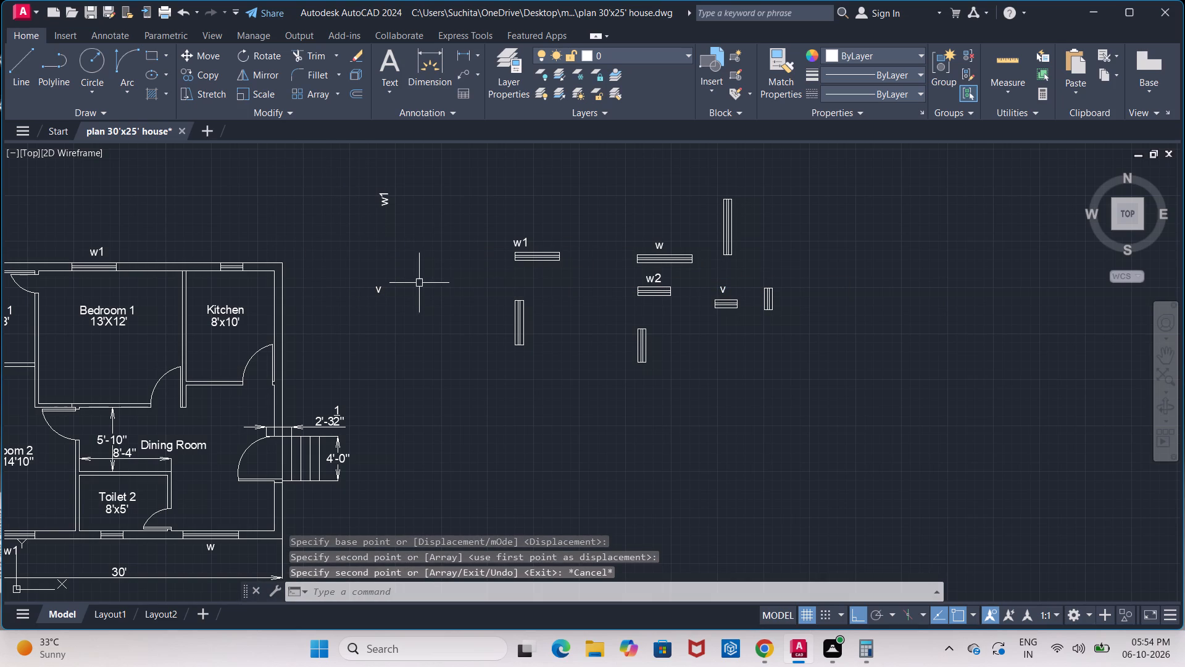
# Rotate the copied v label 90° with Ortho on, so that it reads vertically upwards.
pyautogui.click(380, 286)
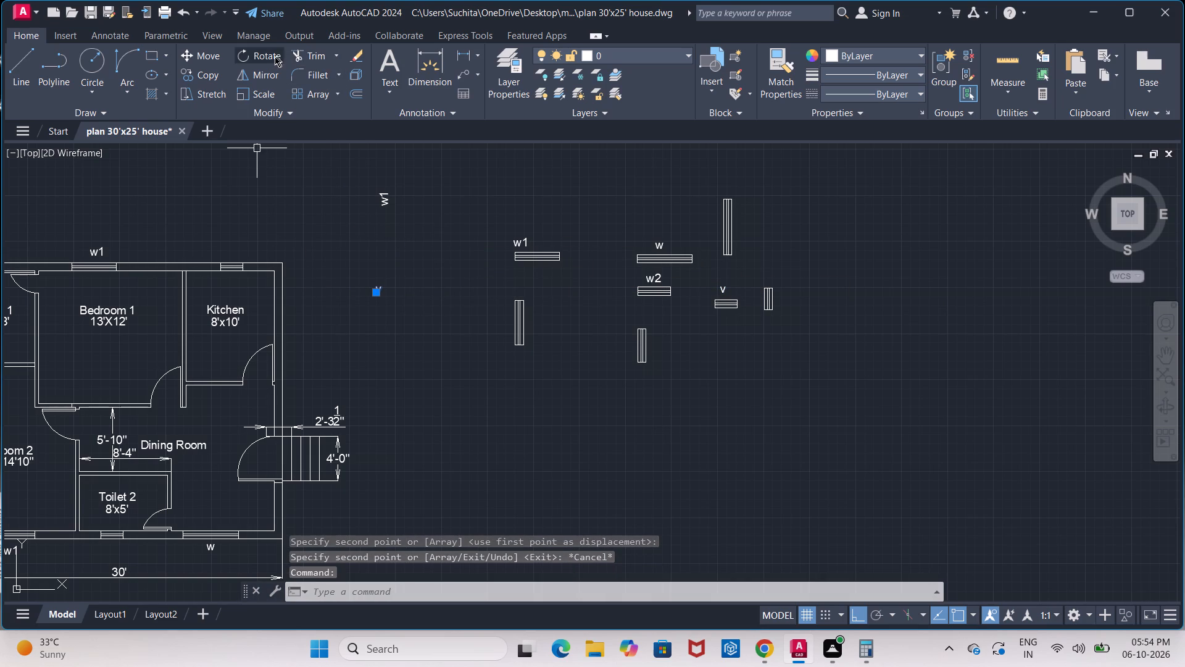
pyautogui.click(275, 56)
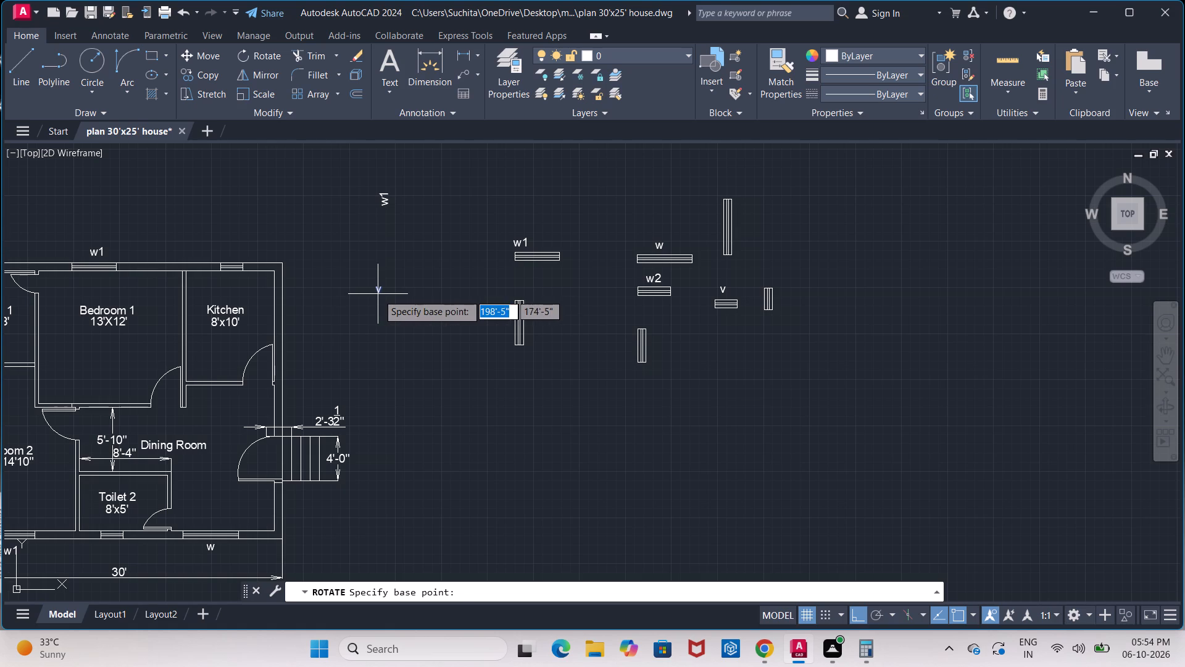
pyautogui.click(379, 291)
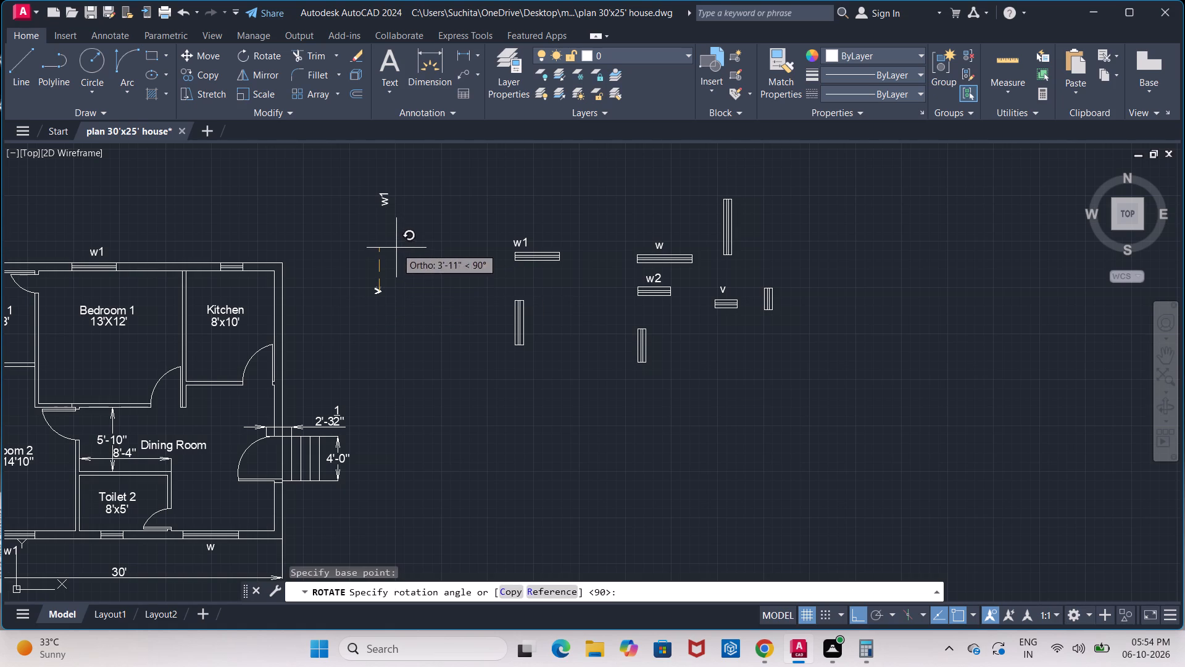
pyautogui.click(396, 247)
pyautogui.scroll(-1, 404, 280)
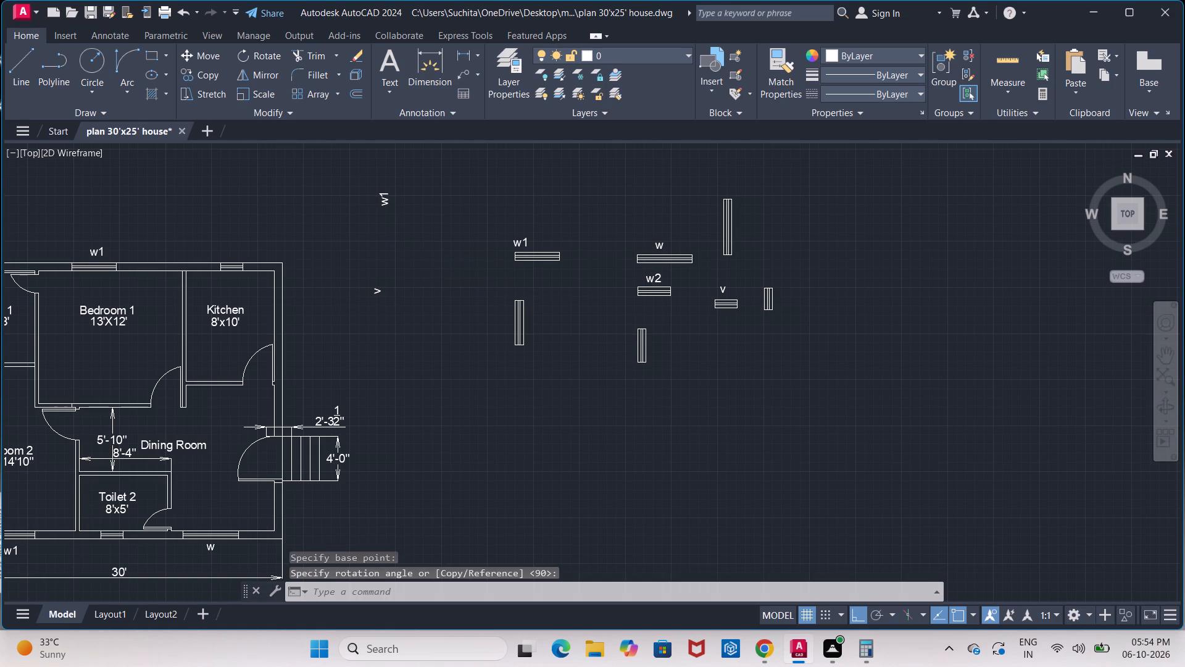
pyautogui.press('Escape')
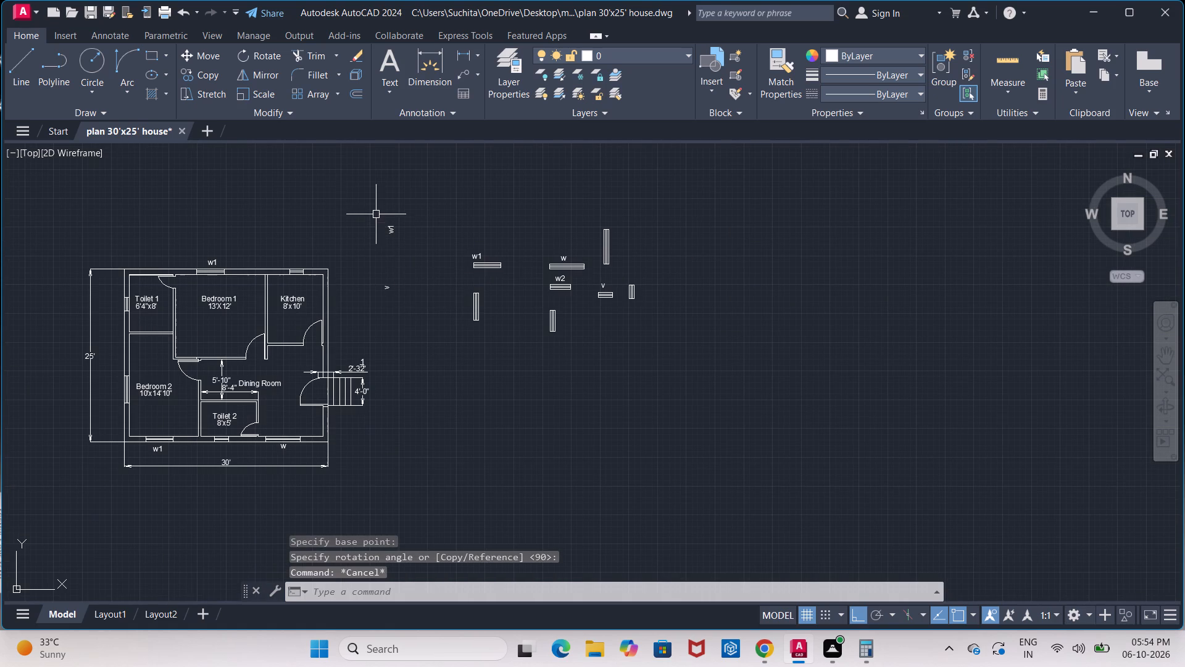
# Turn Ortho off and copy the rotated w1 label to just outside Bedroom 2's west window.
pyautogui.click(372, 209)
pyautogui.click(409, 247)
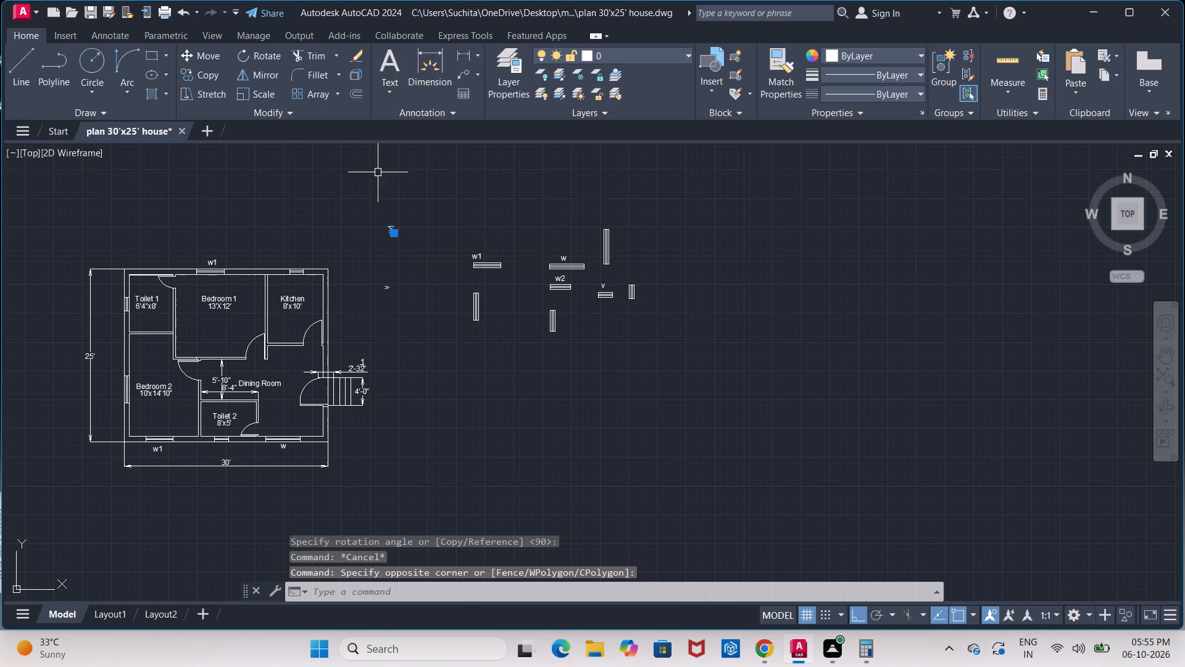
pyautogui.click(216, 77)
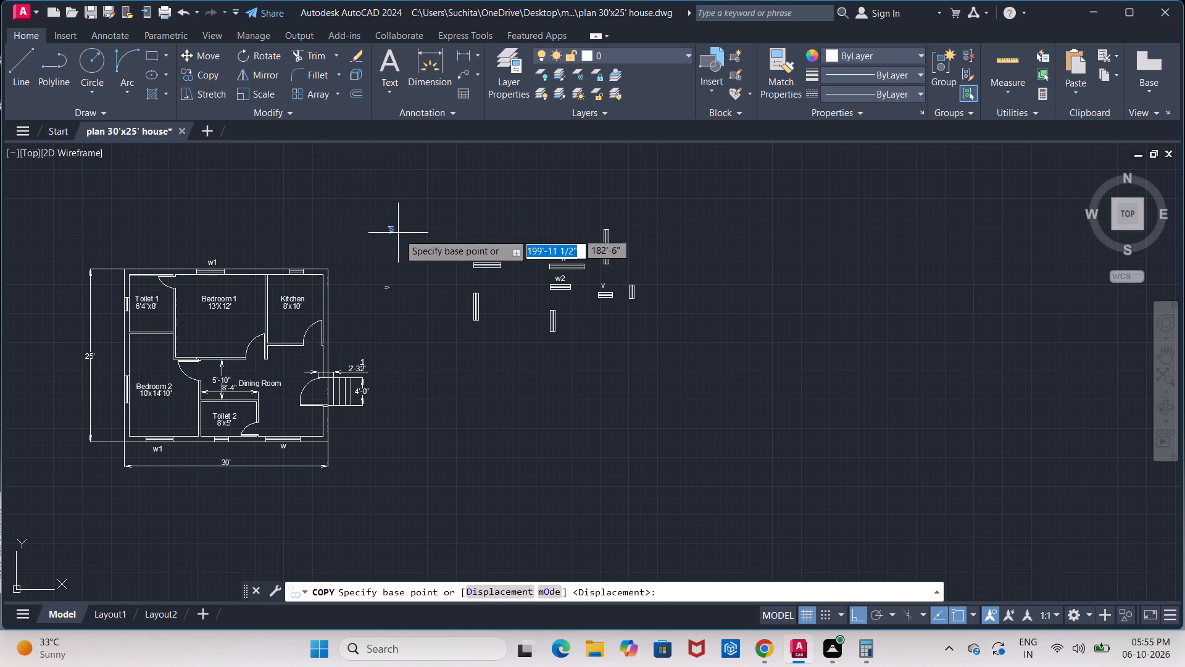
pyautogui.click(390, 230)
pyautogui.moveTo(235, 318); pyautogui.dragTo(314, 309, button='middle')
pyautogui.scroll(-1, 237, 319)
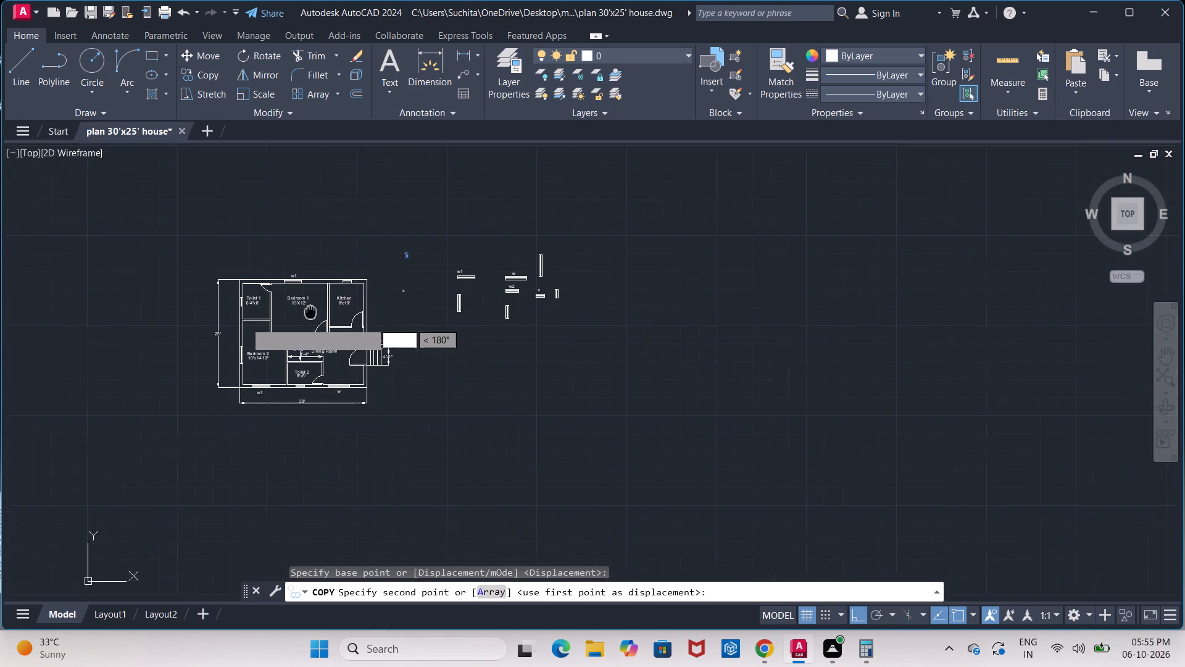
pyautogui.moveTo(314, 309); pyautogui.dragTo(315, 308, button='middle')
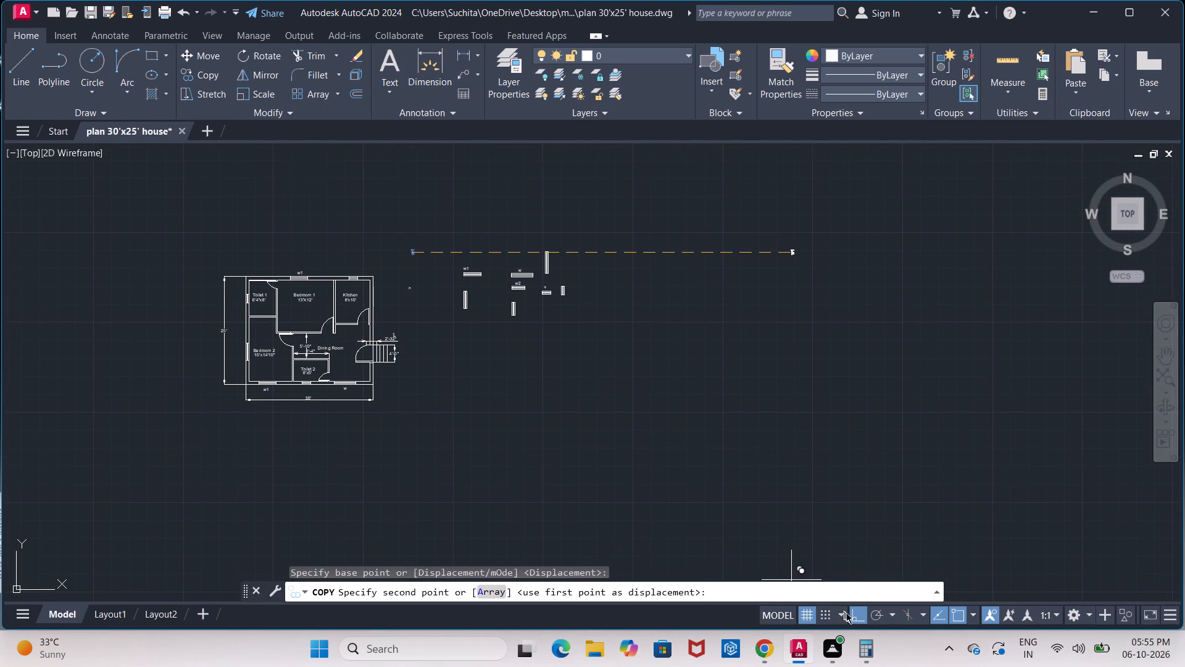
pyautogui.click(854, 616)
pyautogui.scroll(2, 242, 349)
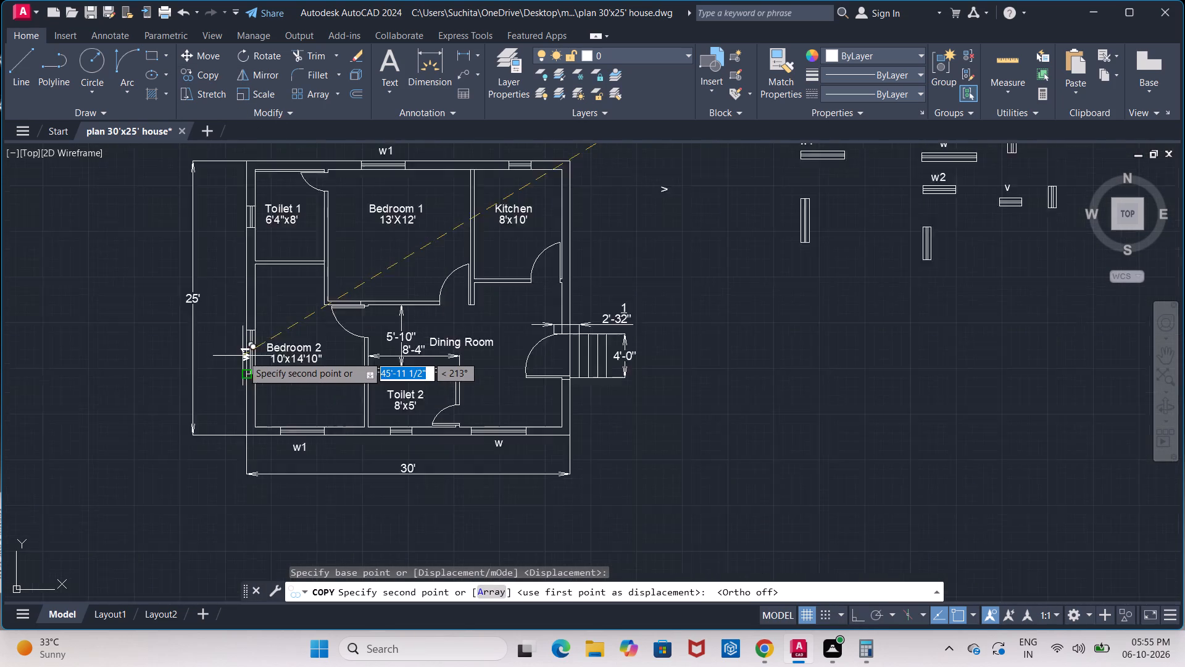
pyautogui.scroll(2, 243, 356)
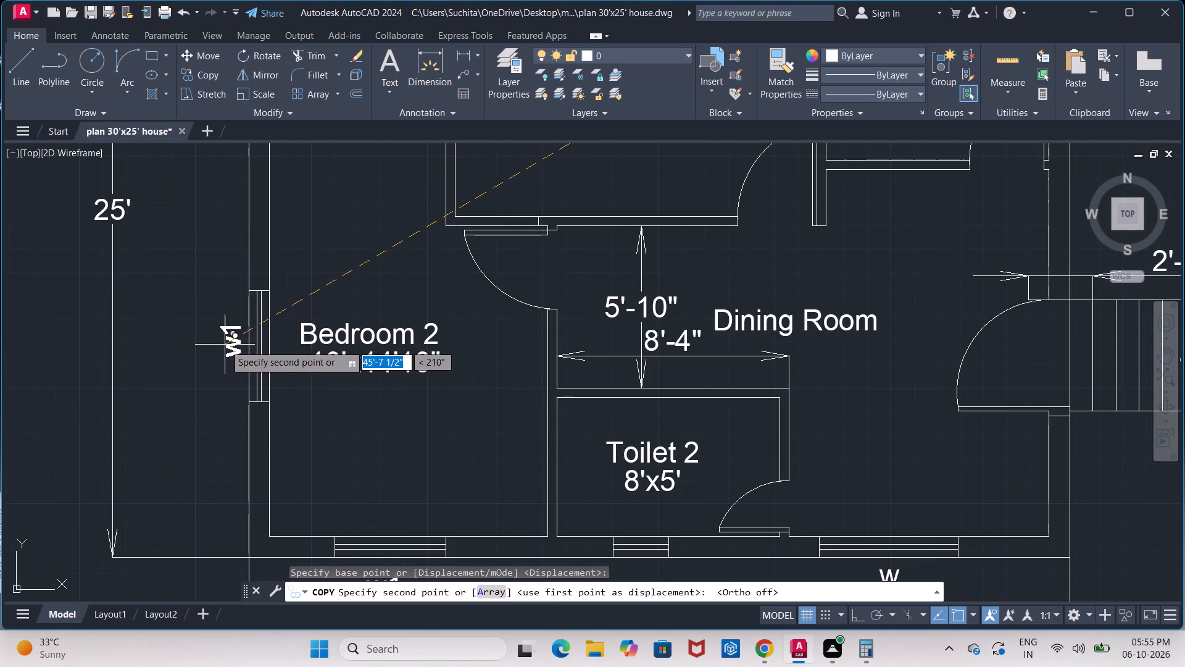
pyautogui.click(225, 345)
pyautogui.scroll(-4, 374, 347)
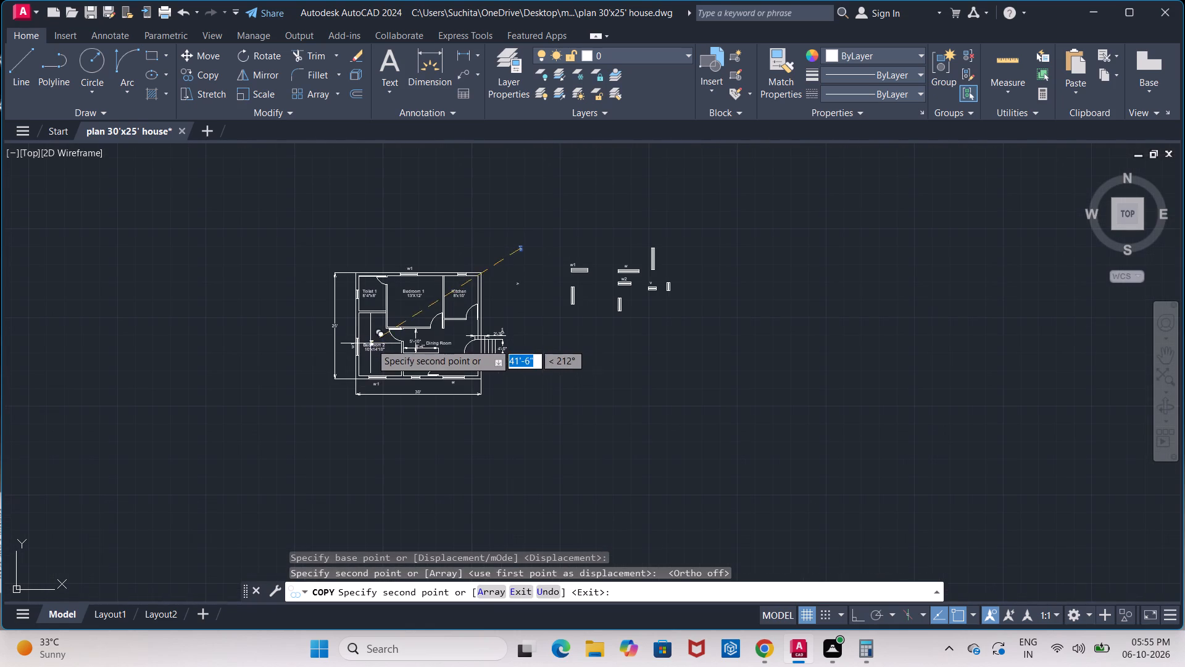
pyautogui.press('Escape')
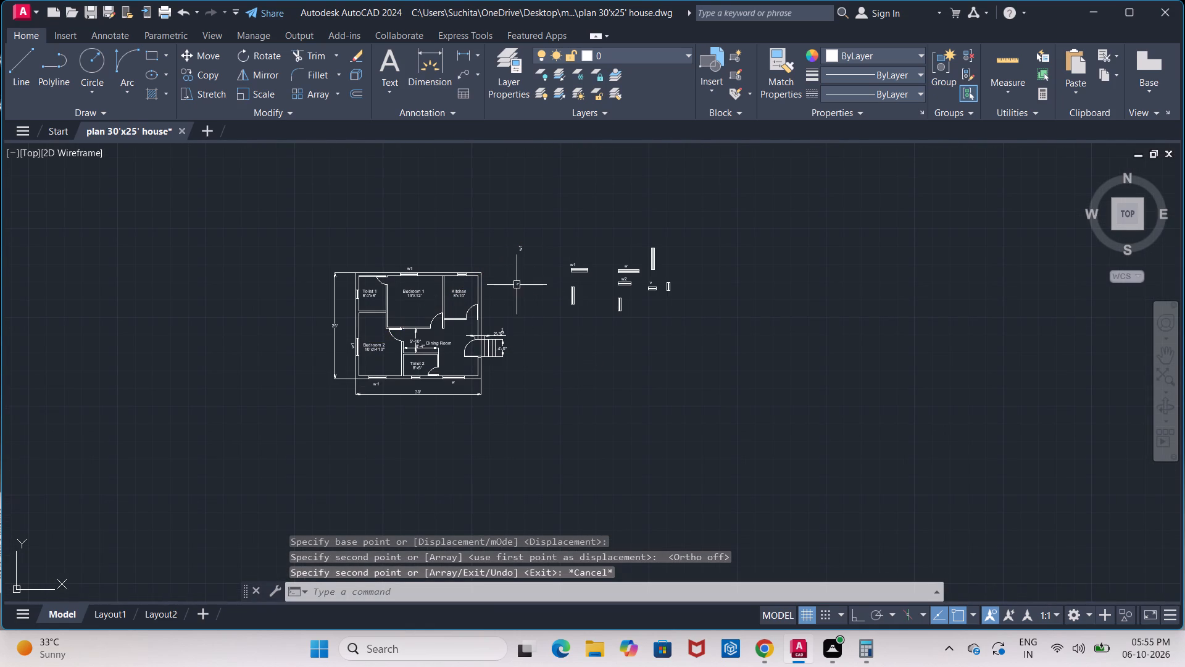
# Copy the rotated v label to just outside Toilet 1's west wall window.
pyautogui.click(517, 285)
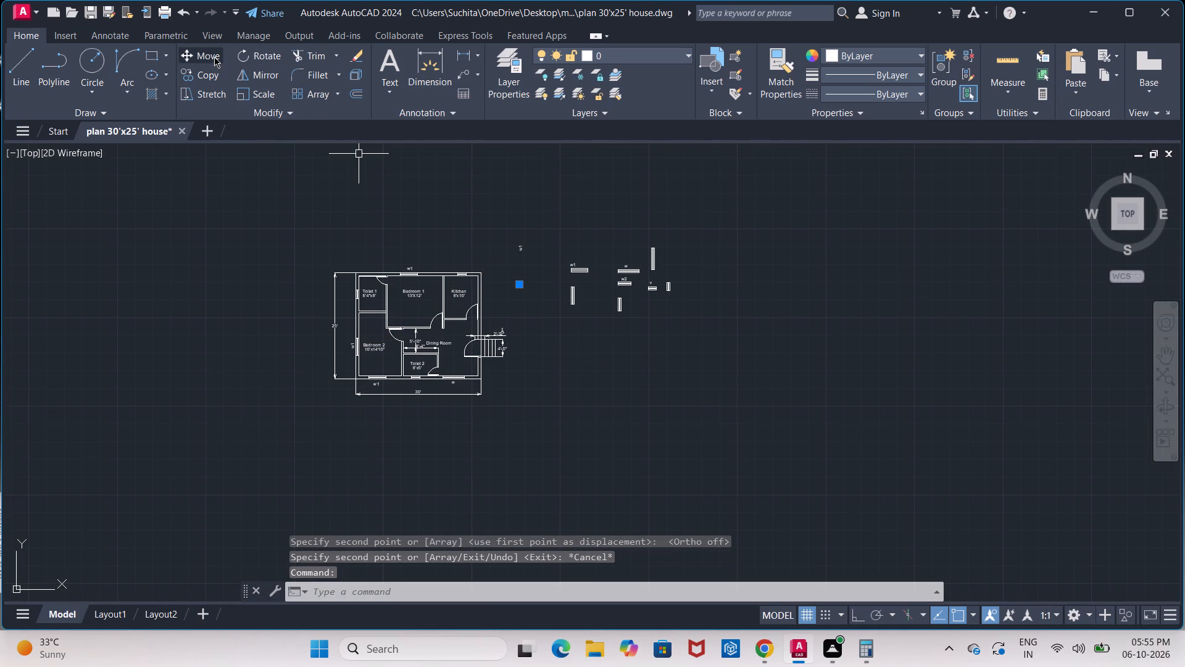
pyautogui.click(207, 77)
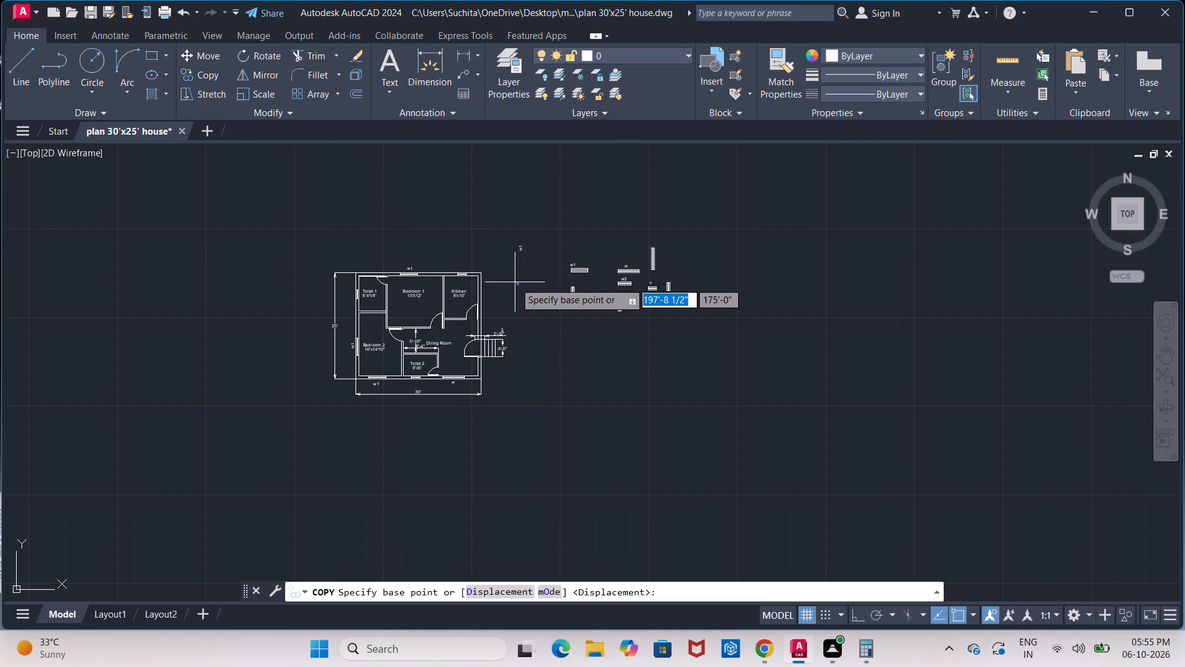
pyautogui.scroll(2, 515, 284)
pyautogui.click(515, 283)
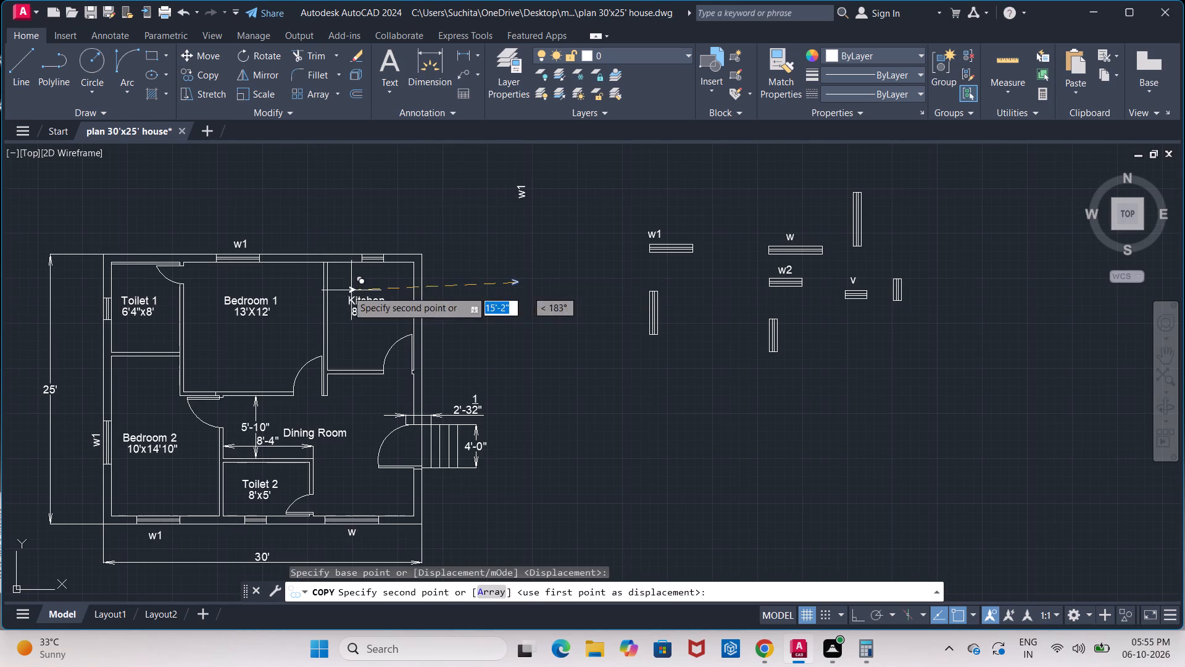
pyautogui.moveTo(333, 297); pyautogui.dragTo(420, 306, button='middle')
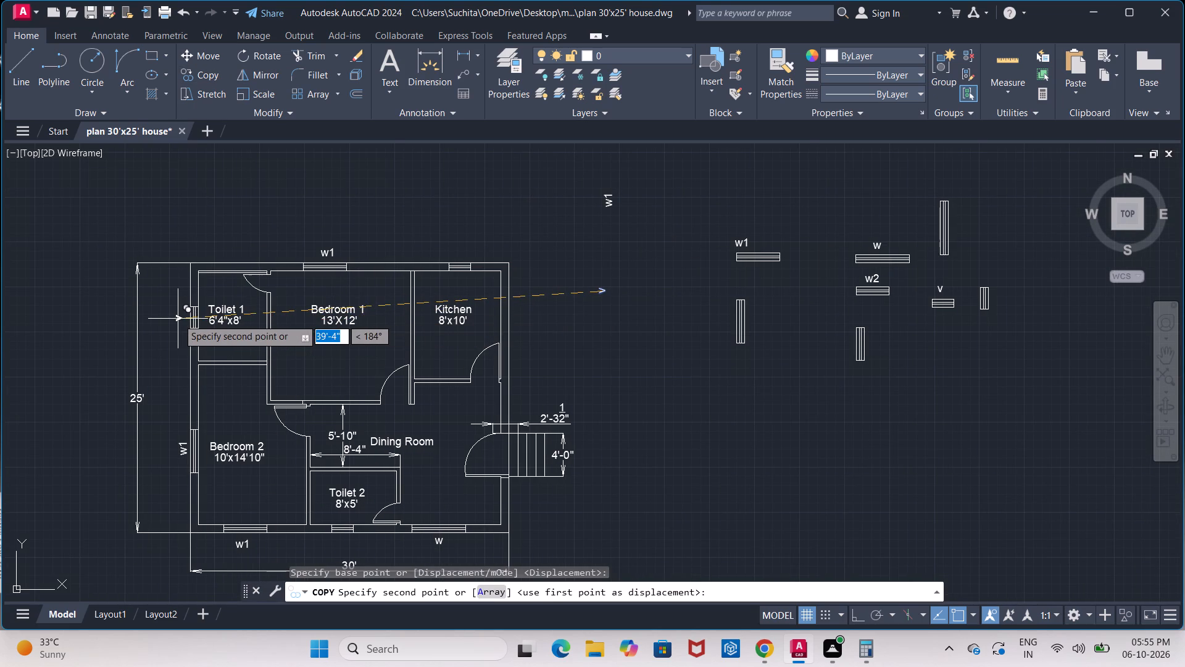
pyautogui.scroll(2, 178, 319)
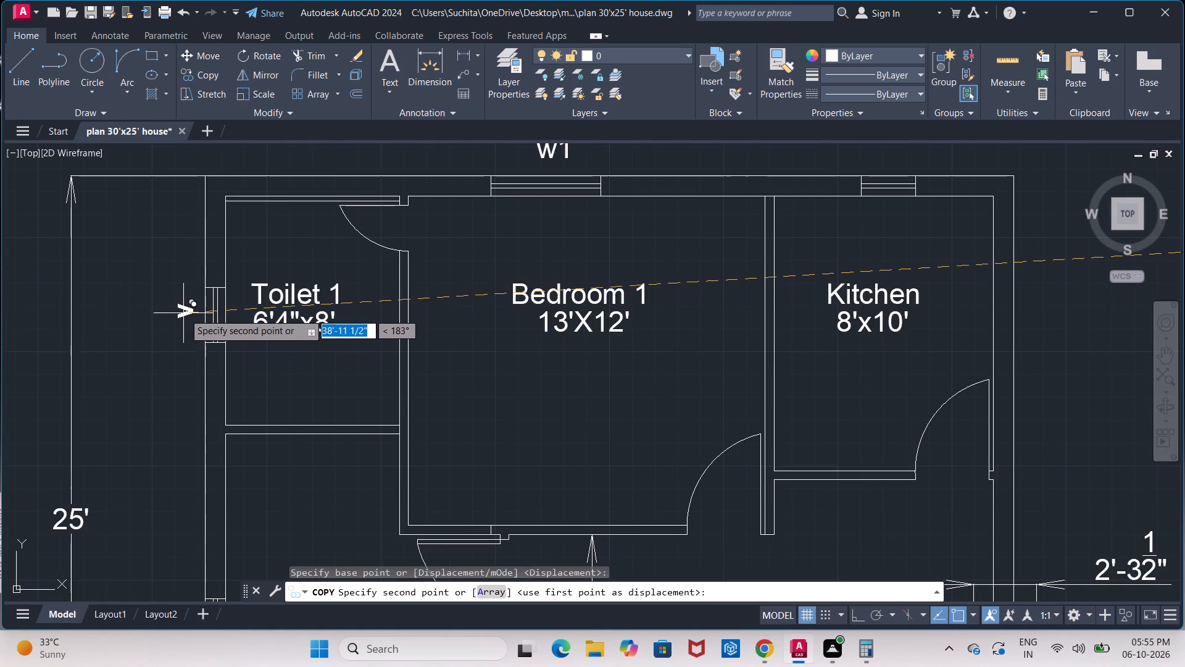
pyautogui.click(189, 319)
pyautogui.scroll(-1, 347, 333)
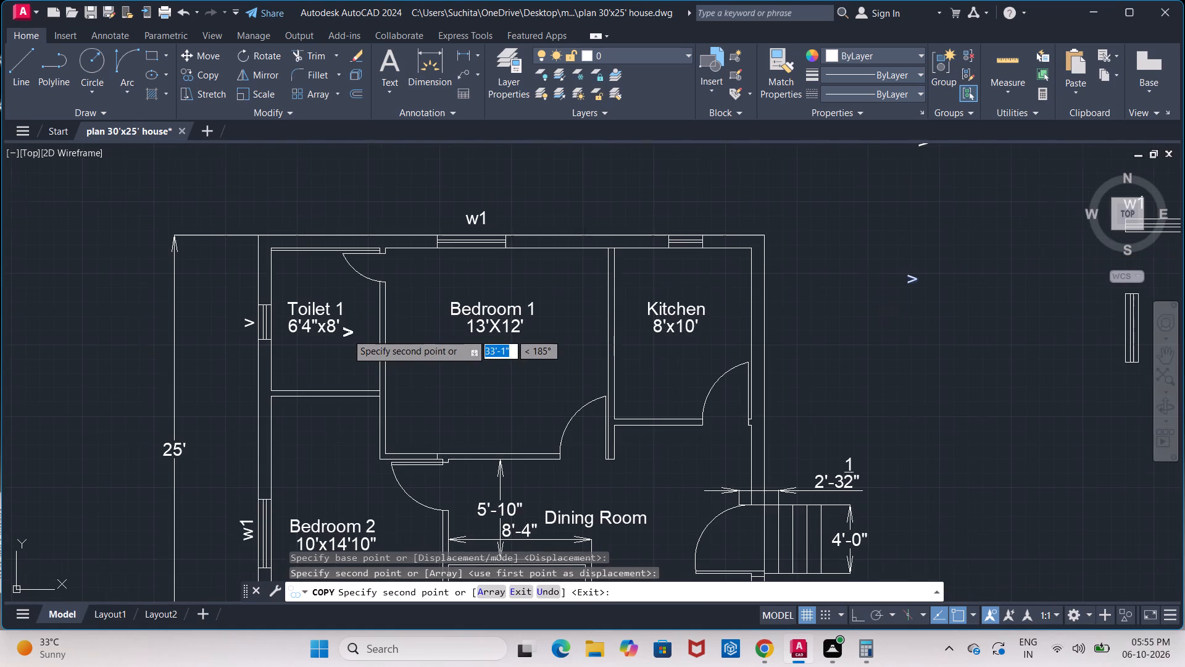
pyautogui.scroll(-1, 378, 329)
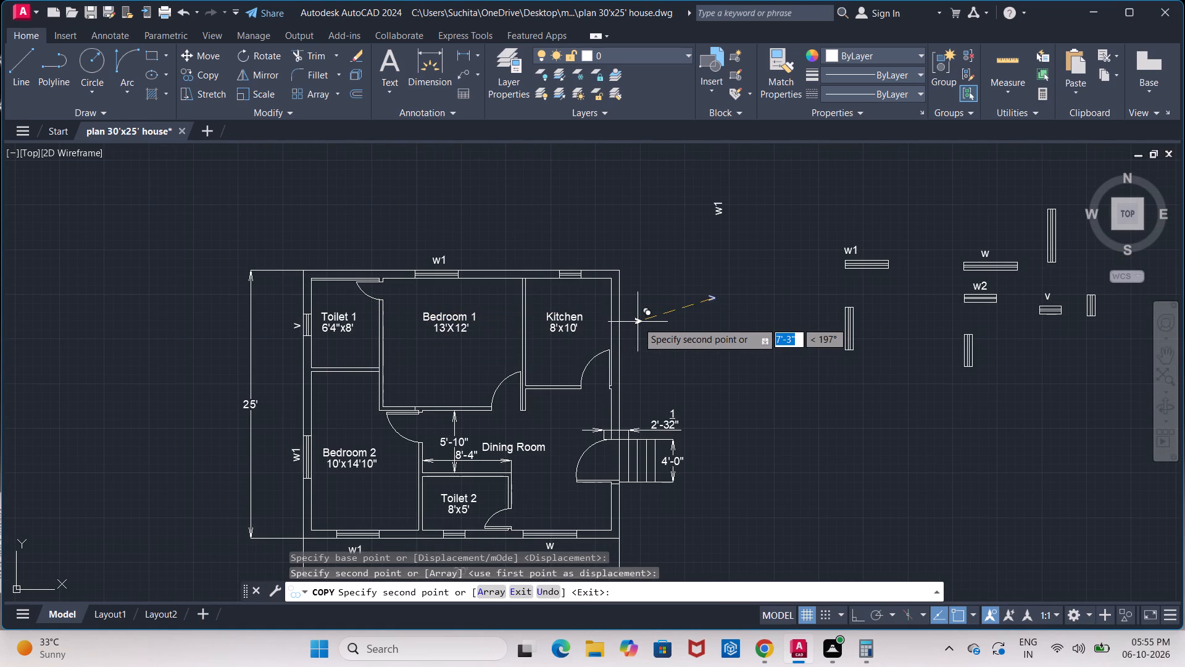
pyautogui.press('Escape')
# Copy the w2 label to an empty spot west of the w1 window symbol, between the plan and the symbols.
pyautogui.moveTo(720, 365); pyautogui.dragTo(530, 319, button='middle')
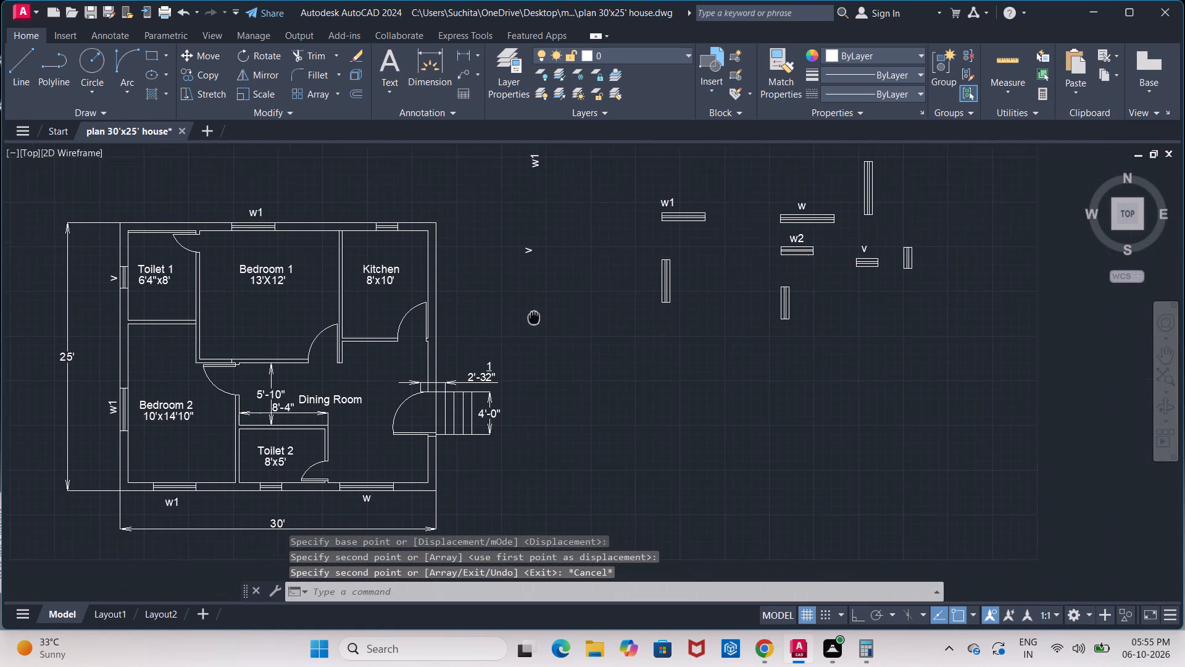
pyautogui.moveTo(530, 319); pyautogui.dragTo(518, 321, button='middle')
pyautogui.scroll(2, 783, 257)
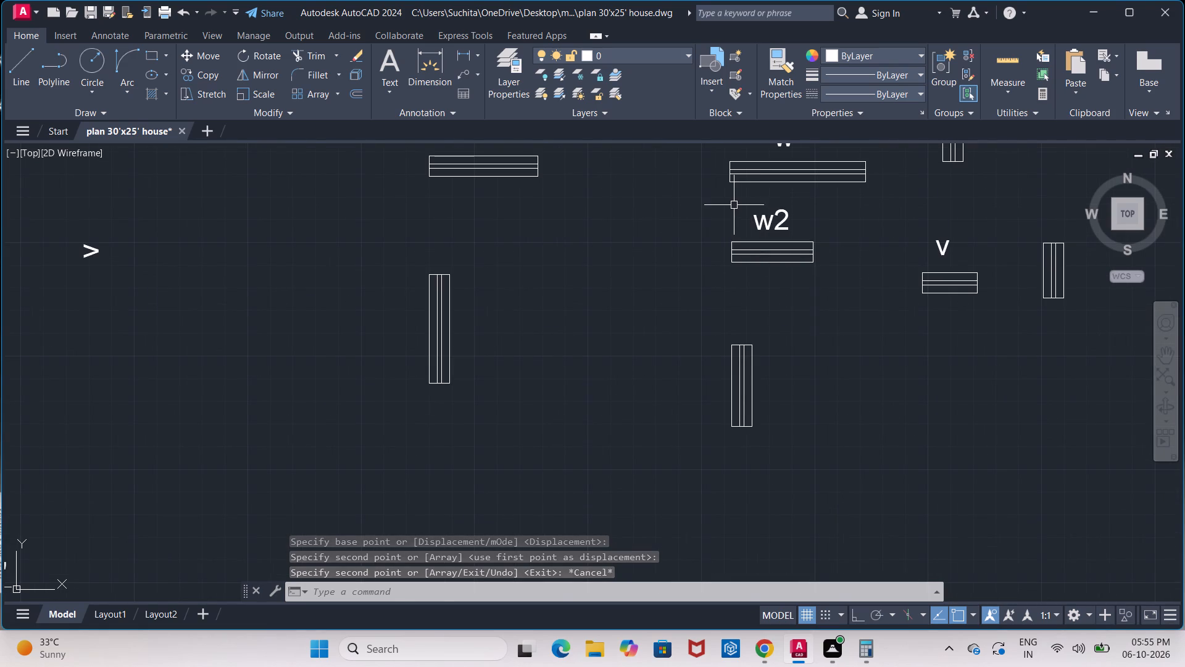
pyautogui.click(733, 204)
pyautogui.click(803, 233)
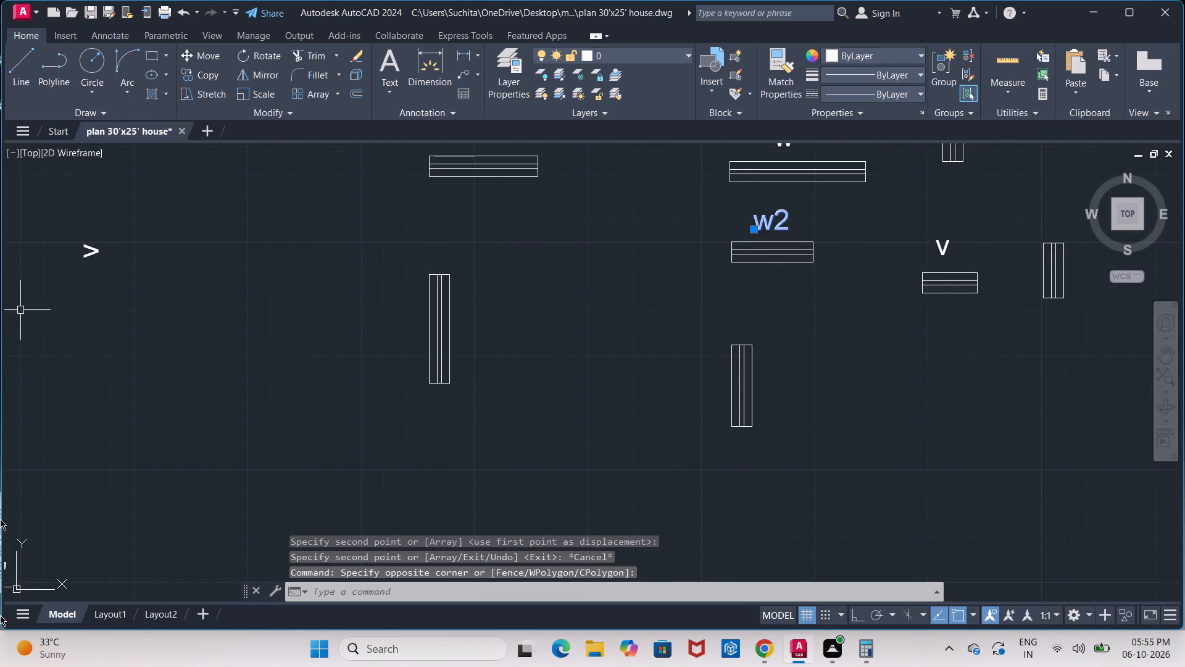
pyautogui.click(199, 74)
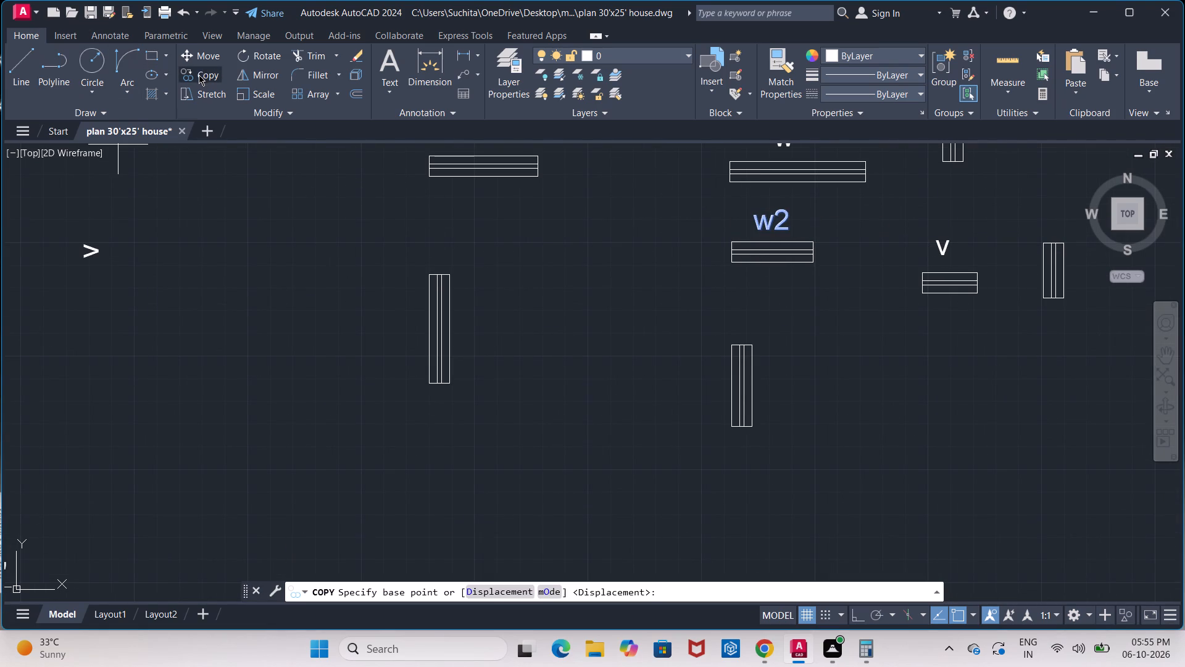
pyautogui.click(774, 224)
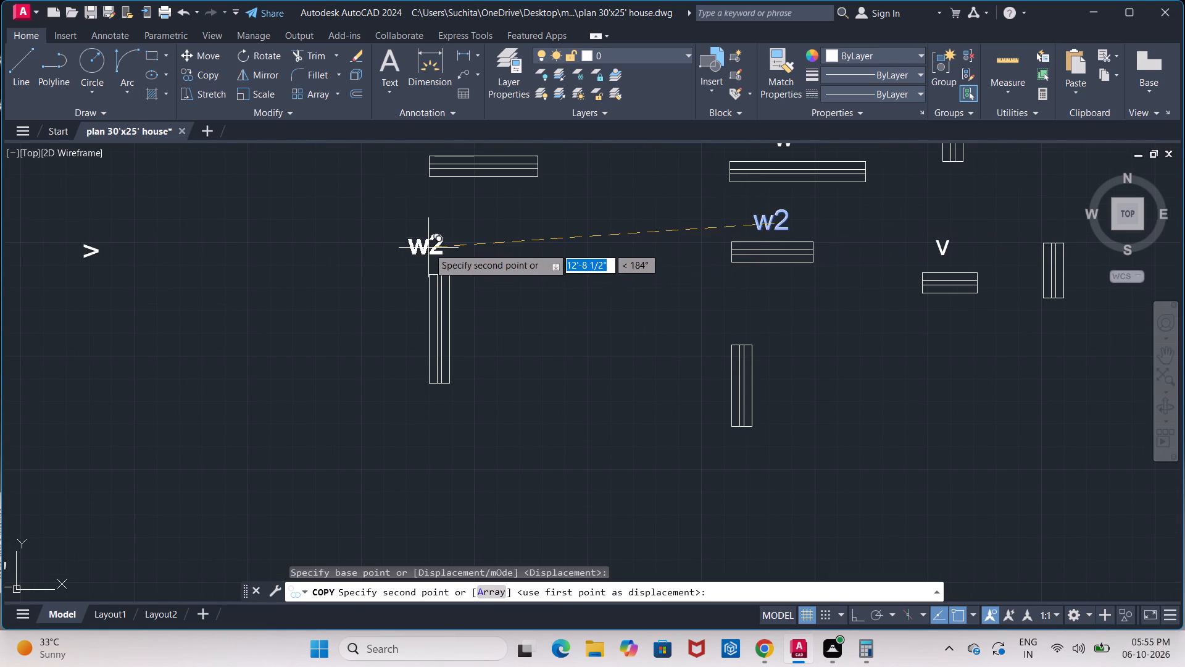
pyautogui.scroll(-1, 428, 248)
pyautogui.moveTo(433, 250); pyautogui.dragTo(559, 311, button='middle')
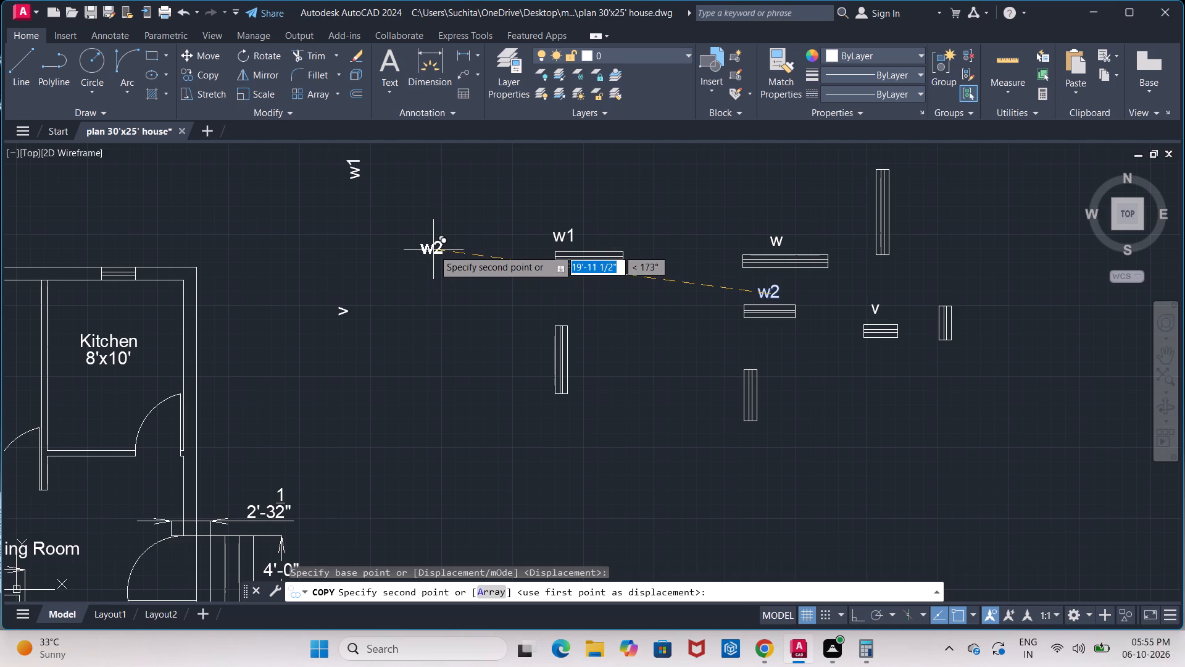
pyautogui.click(419, 247)
# Place another copy of the w2 label just above the Kitchen's north wall window.
pyautogui.moveTo(296, 267); pyautogui.dragTo(364, 287, button='middle')
pyautogui.scroll(-1, 302, 270)
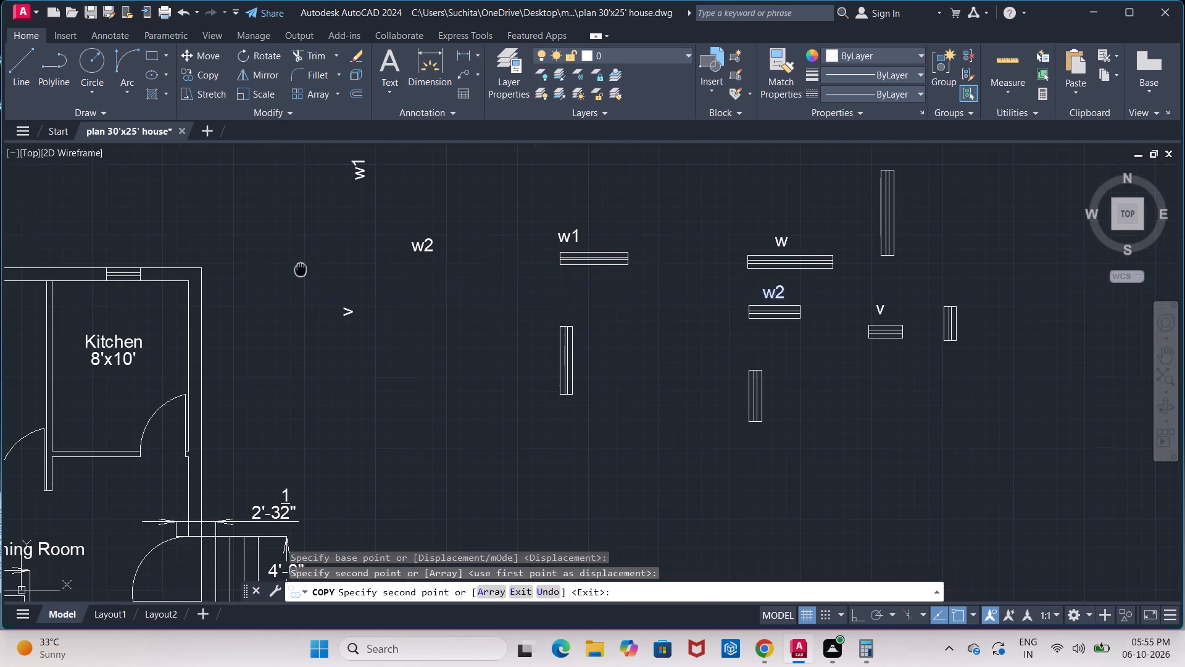
pyautogui.moveTo(364, 287); pyautogui.dragTo(464, 299, button='middle')
pyautogui.scroll(1, 376, 283)
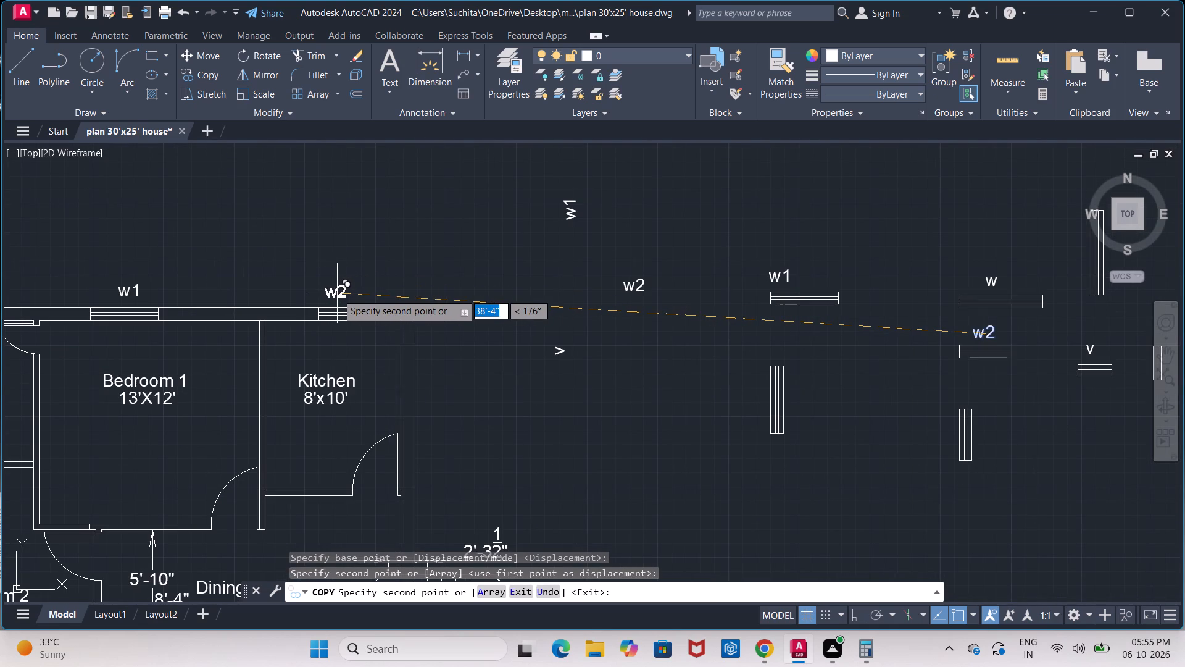
pyautogui.click(340, 296)
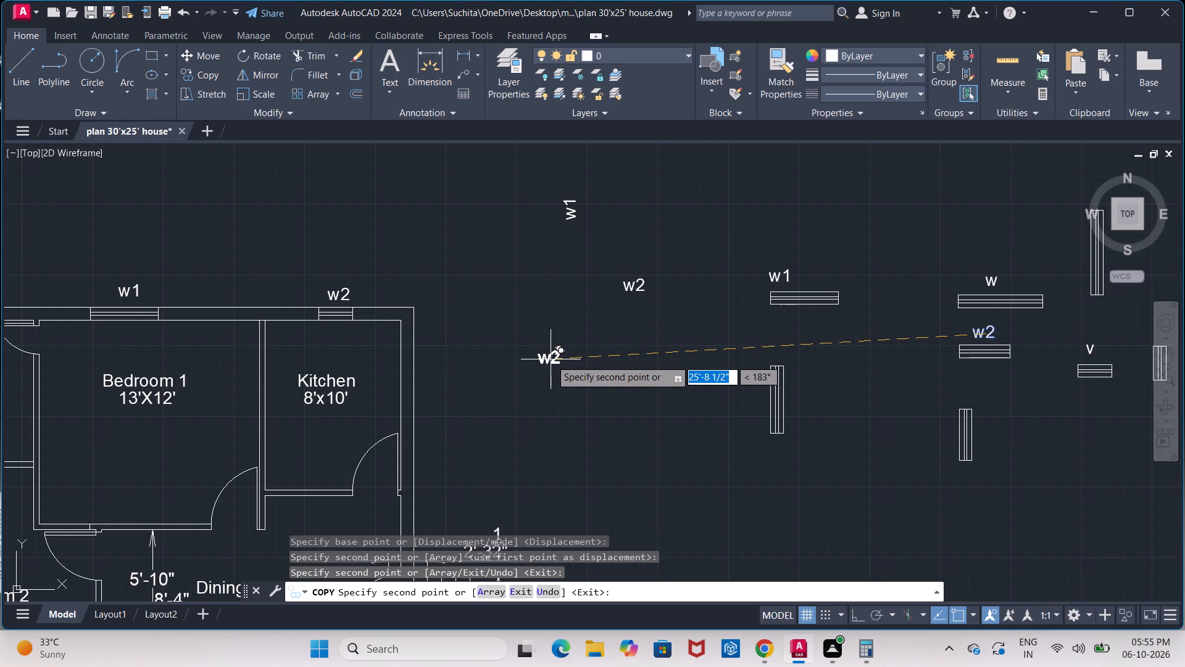
pyautogui.press('Escape')
# Copy the w label to an empty spot west of the vertical w1 window symbol, below the w2 copy.
pyautogui.click(978, 264)
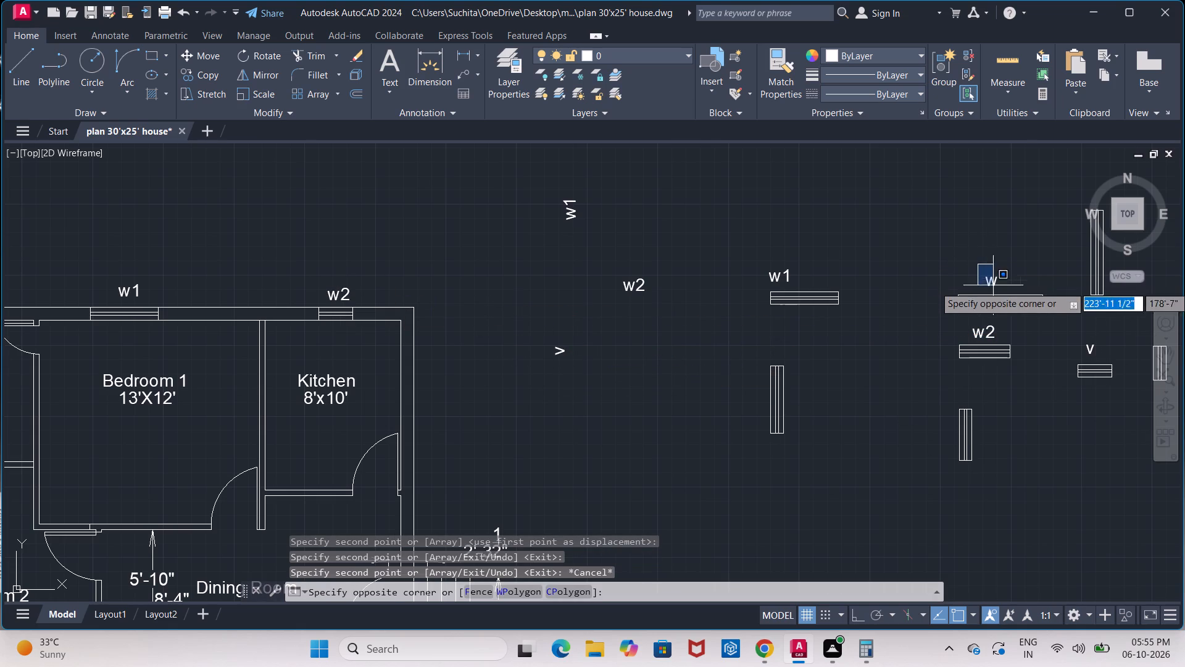
pyautogui.click(1019, 290)
pyautogui.click(212, 76)
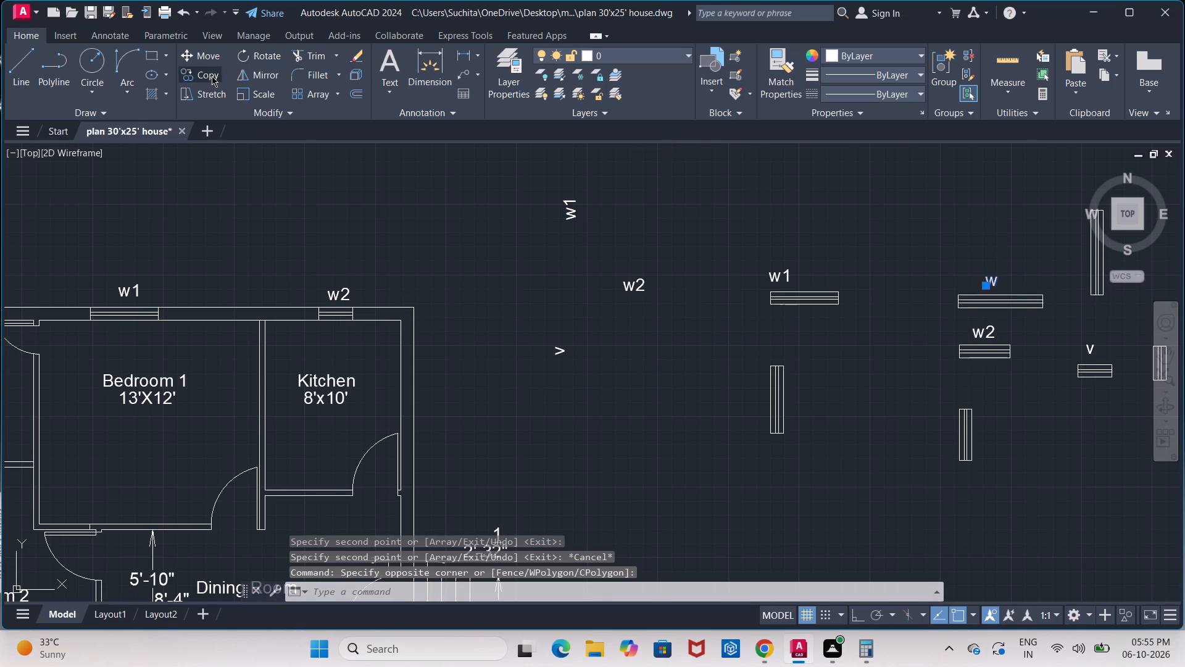
pyautogui.click(989, 284)
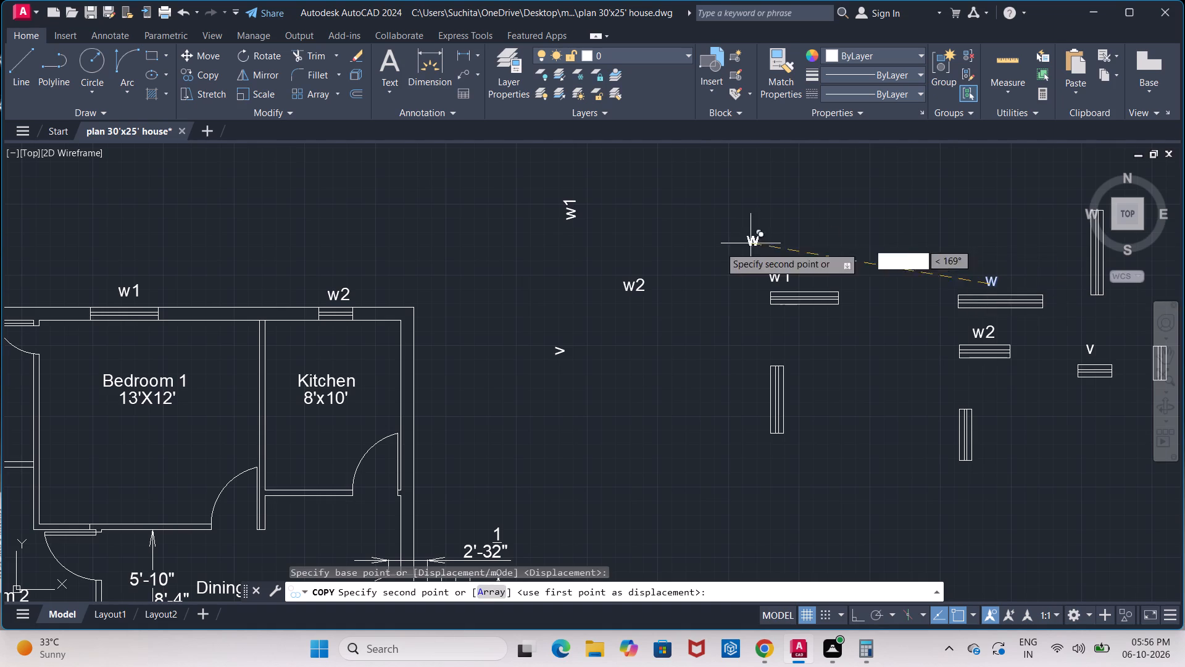
pyautogui.click(629, 372)
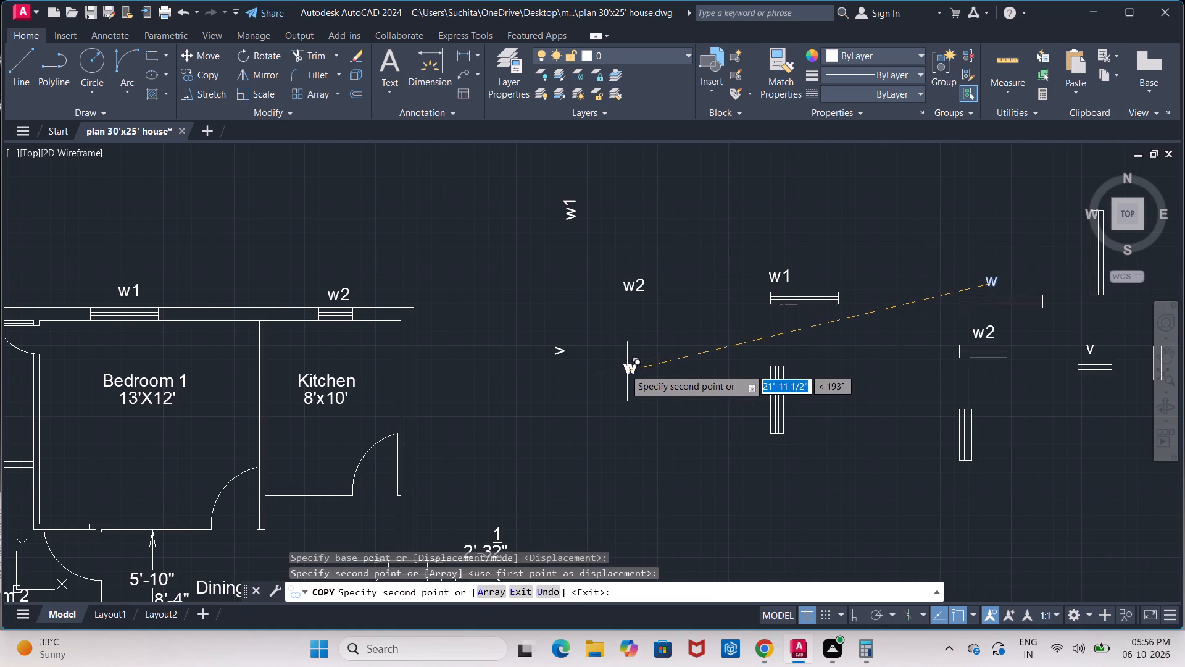
pyautogui.press('Escape')
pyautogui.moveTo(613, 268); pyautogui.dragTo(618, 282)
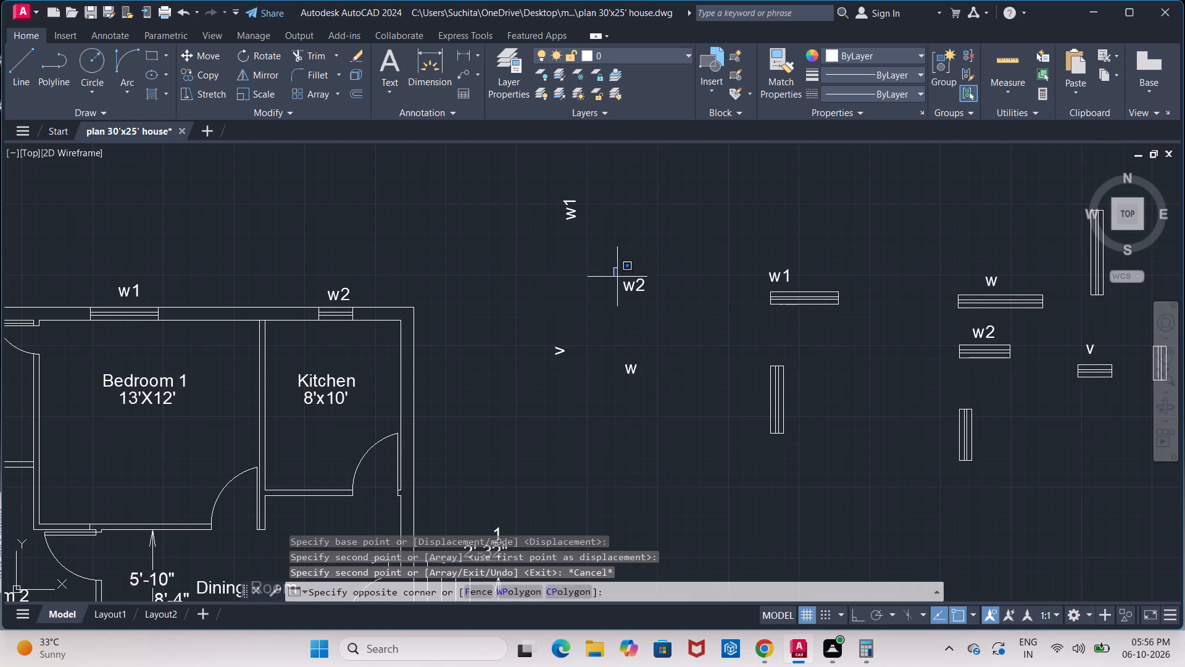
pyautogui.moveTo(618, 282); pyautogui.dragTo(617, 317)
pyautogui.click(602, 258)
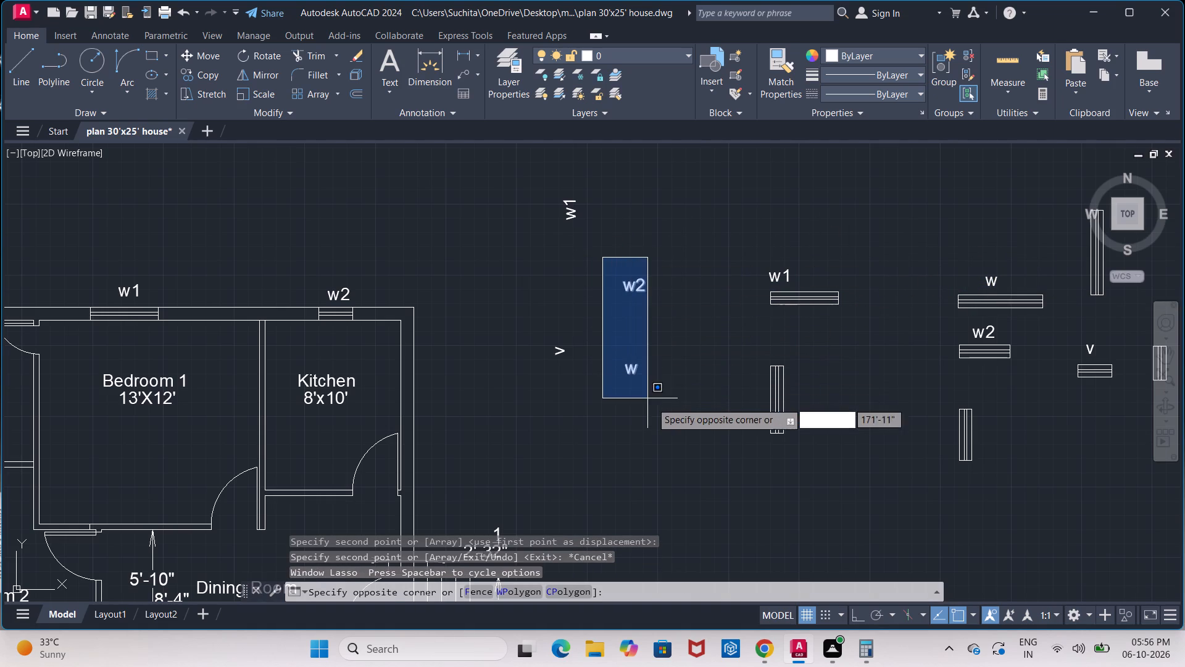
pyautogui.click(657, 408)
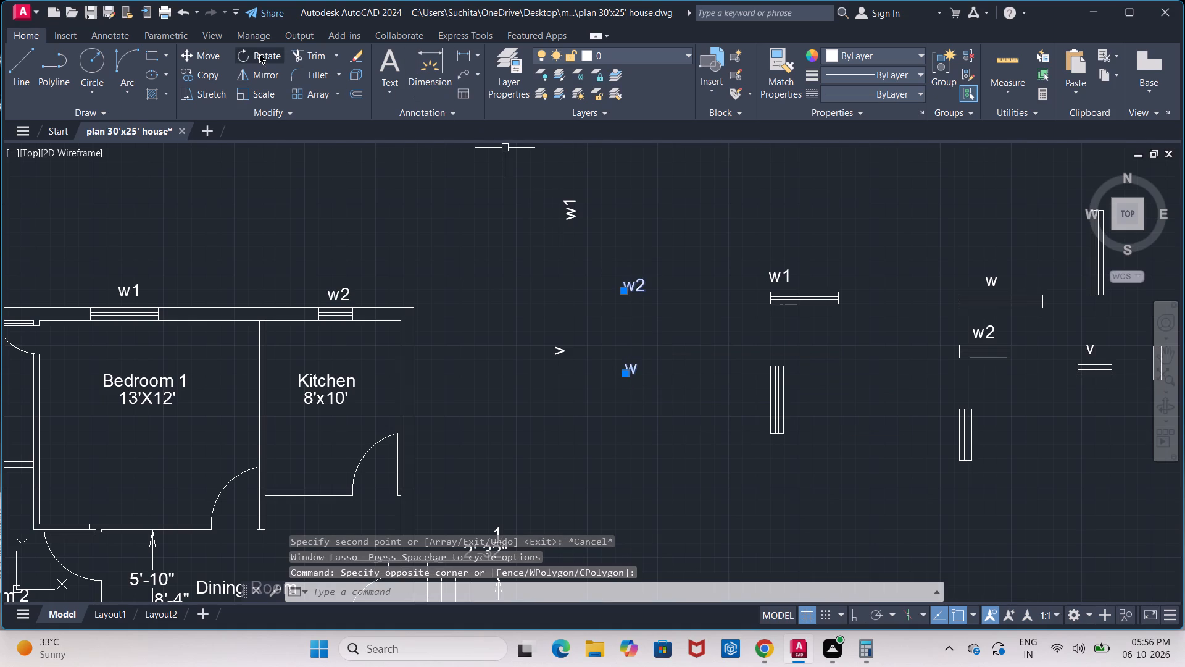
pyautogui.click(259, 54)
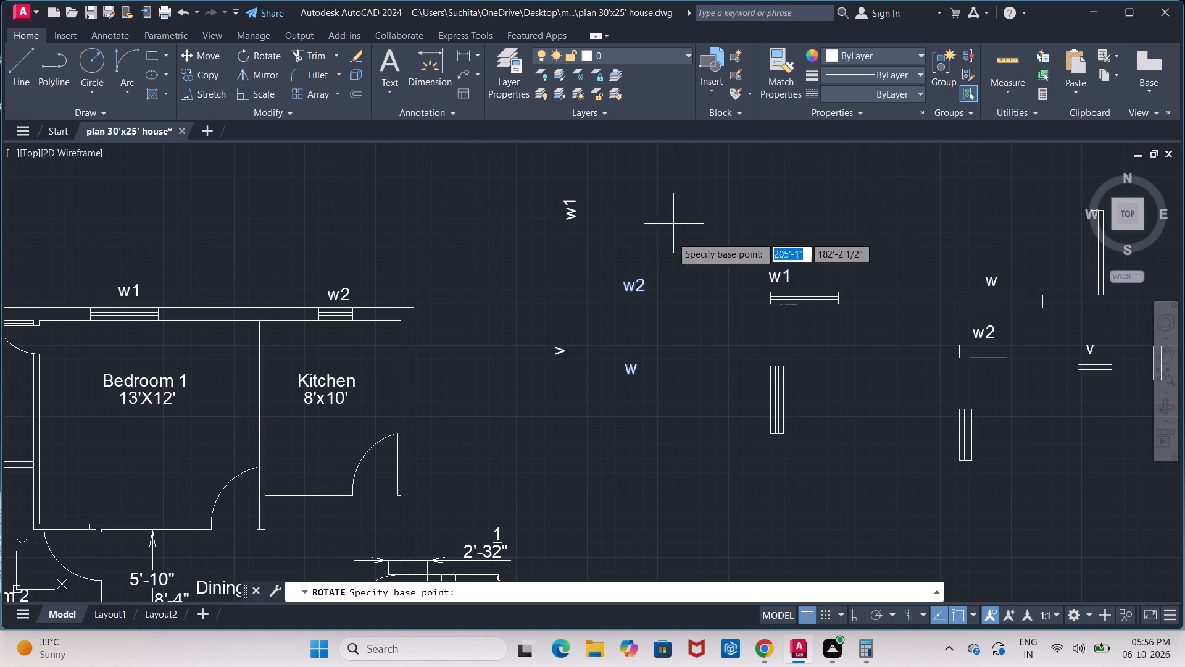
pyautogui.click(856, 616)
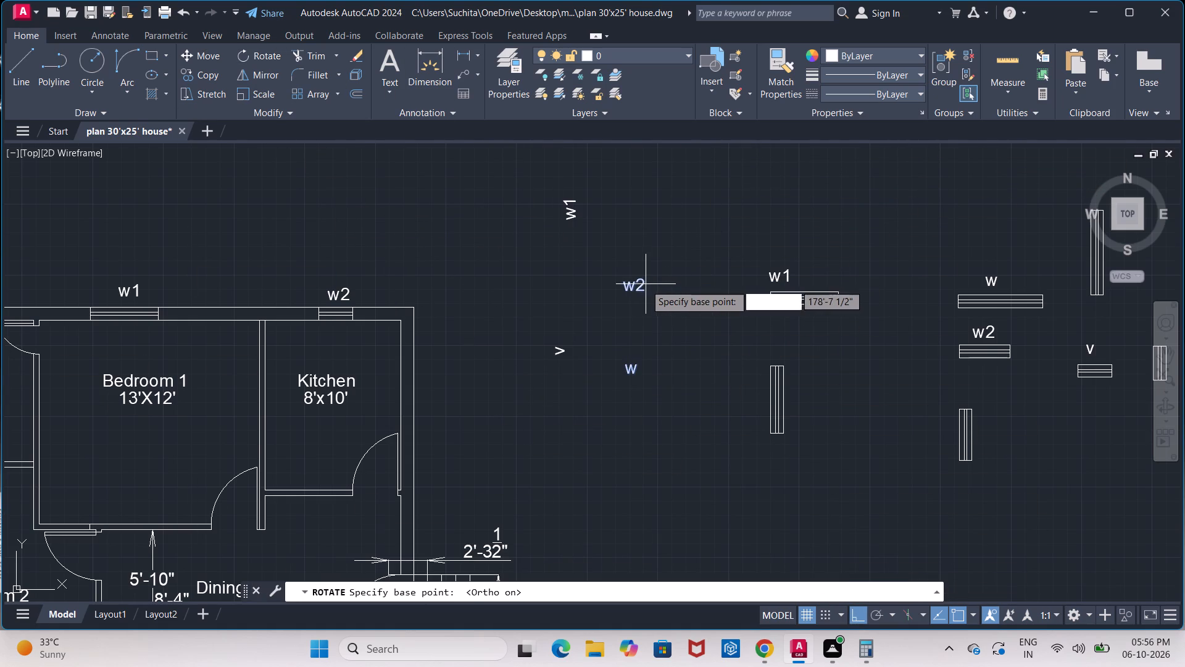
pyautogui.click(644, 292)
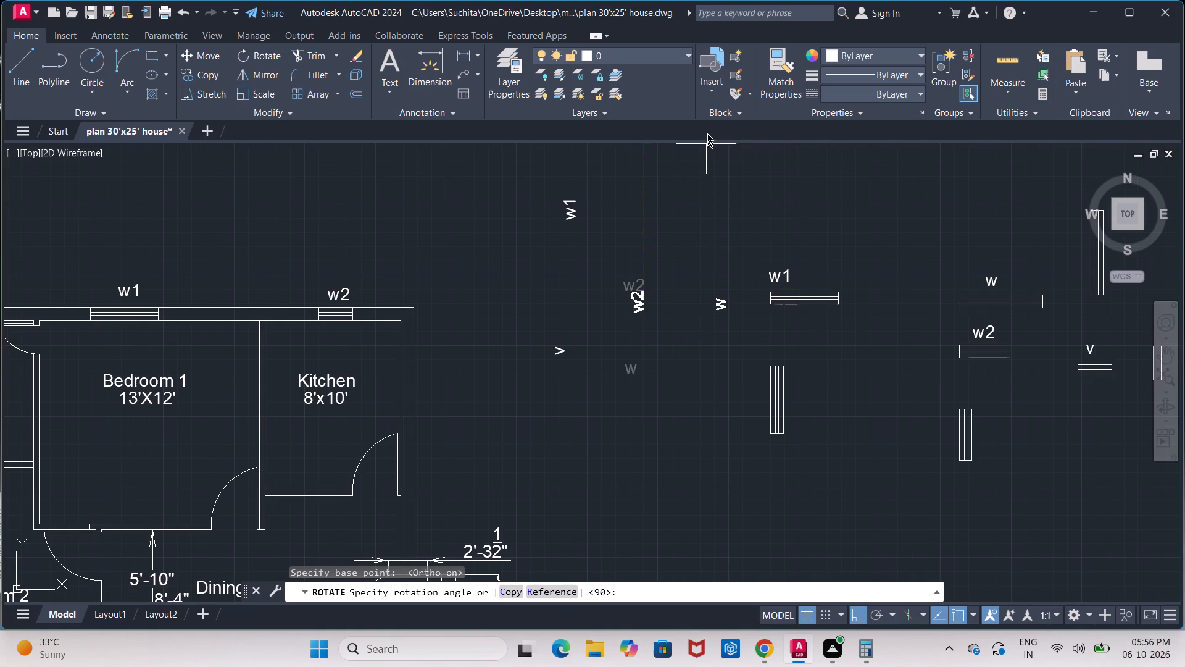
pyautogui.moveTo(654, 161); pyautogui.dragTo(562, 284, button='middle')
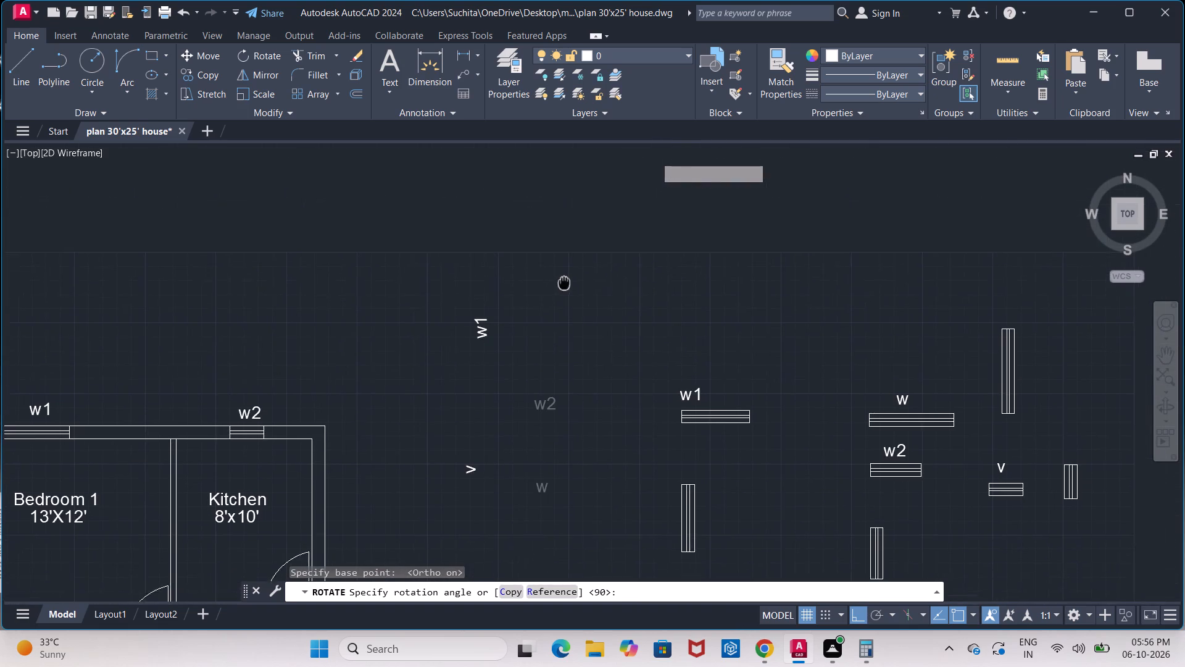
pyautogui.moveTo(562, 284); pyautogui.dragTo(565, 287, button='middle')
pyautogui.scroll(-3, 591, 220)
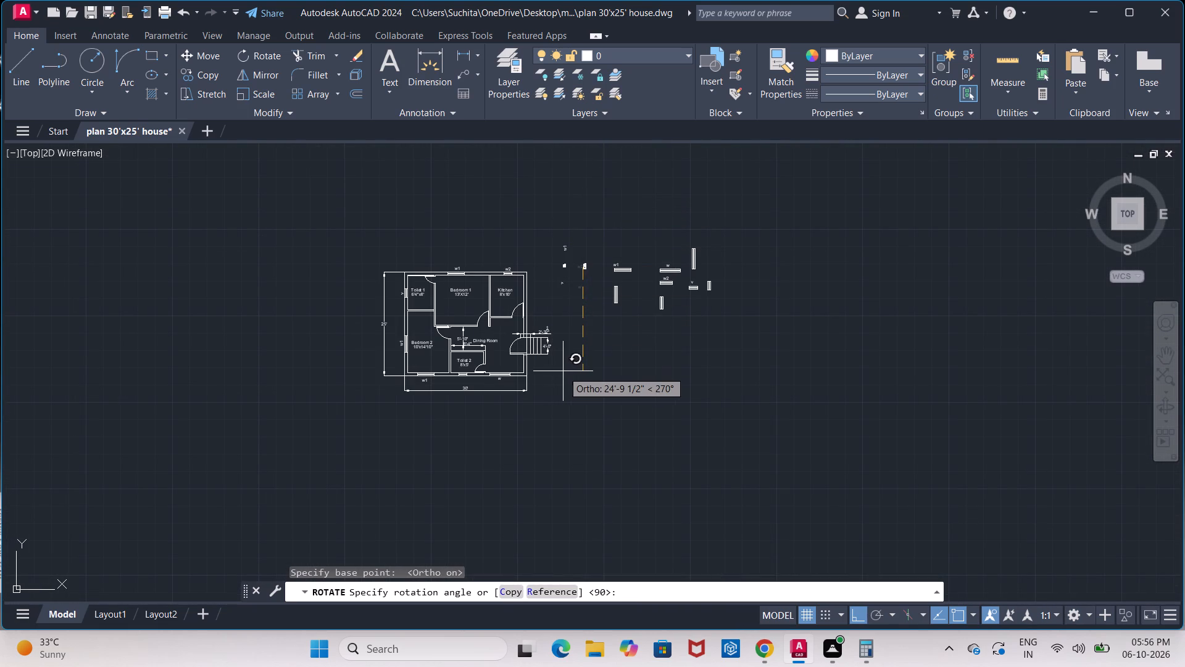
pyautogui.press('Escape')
# Rotate the spare w label between the plan and the window symbols by 90° so it reads vertically.
pyautogui.scroll(3, 591, 291)
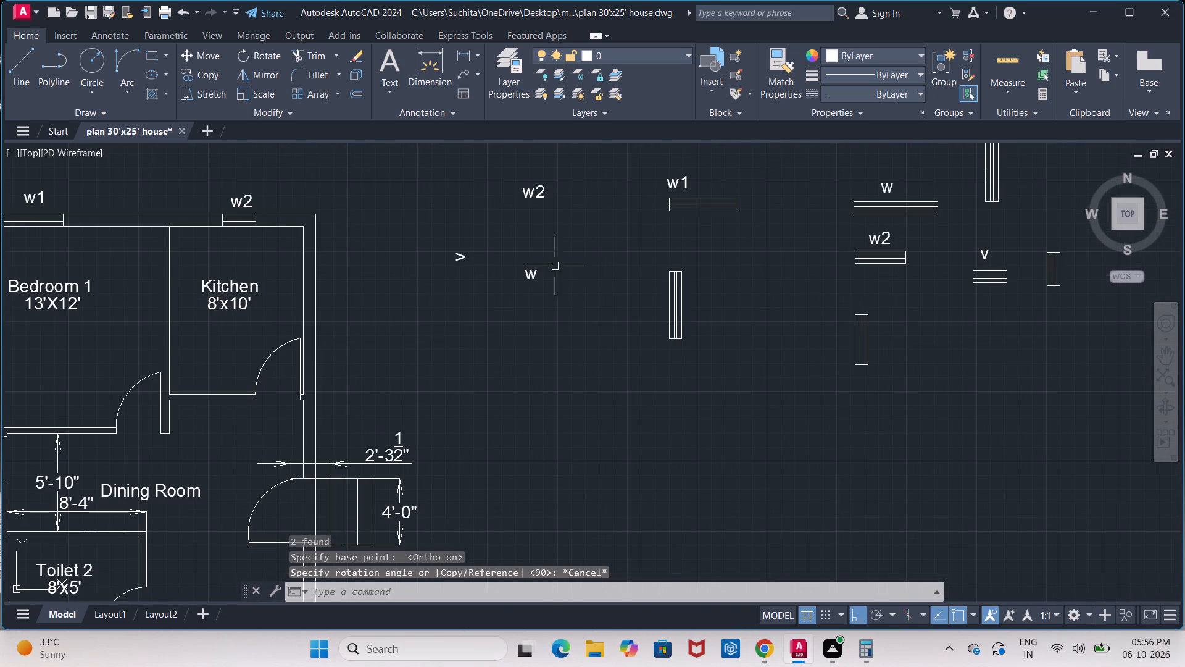
pyautogui.click(533, 270)
pyautogui.click(274, 52)
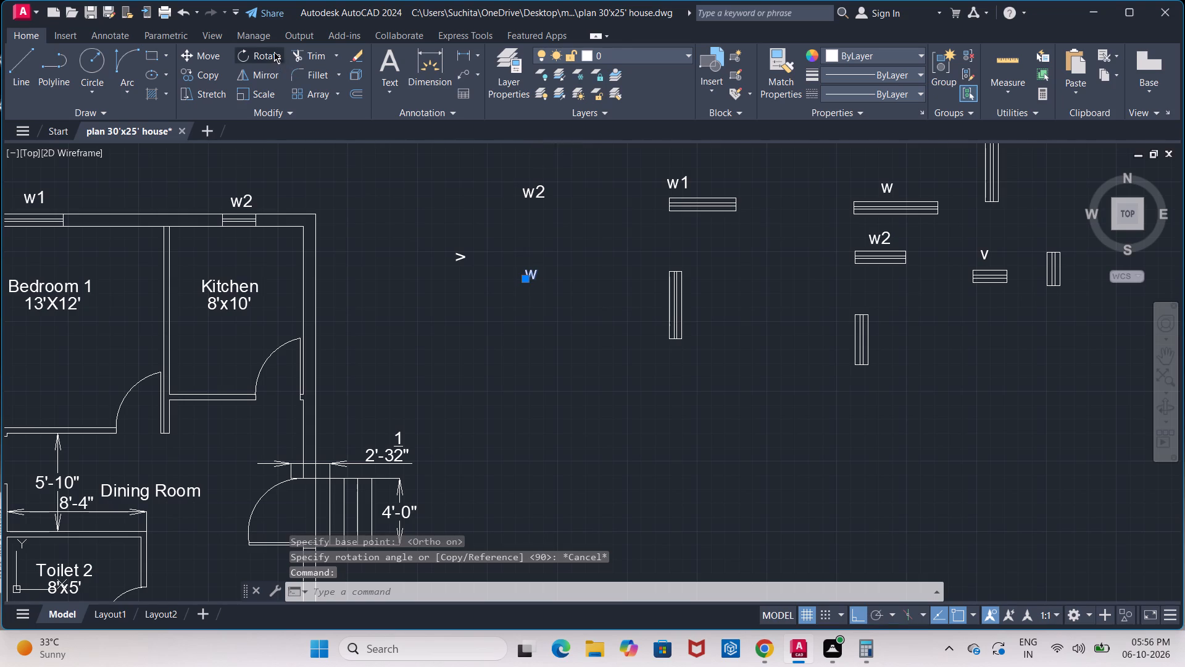
pyautogui.click(532, 281)
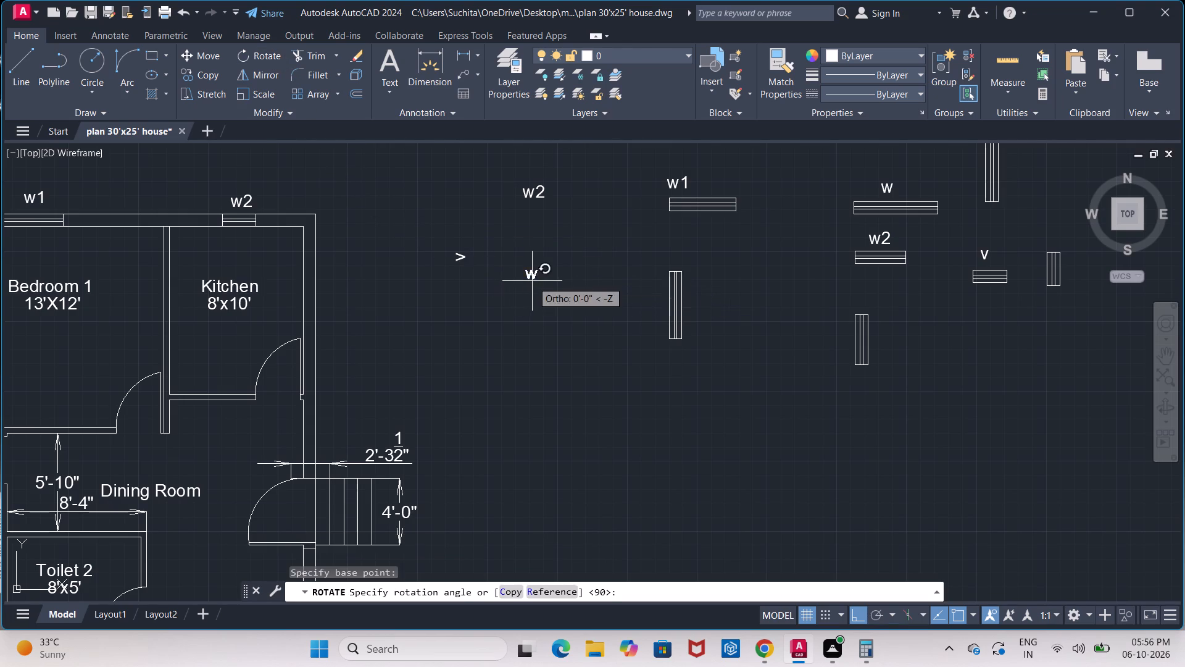
pyautogui.click(559, 225)
# Rotate the spare w2 label between the plan and the window symbols by 90° so it reads vertically.
pyautogui.moveTo(559, 208); pyautogui.dragTo(522, 308, button='middle')
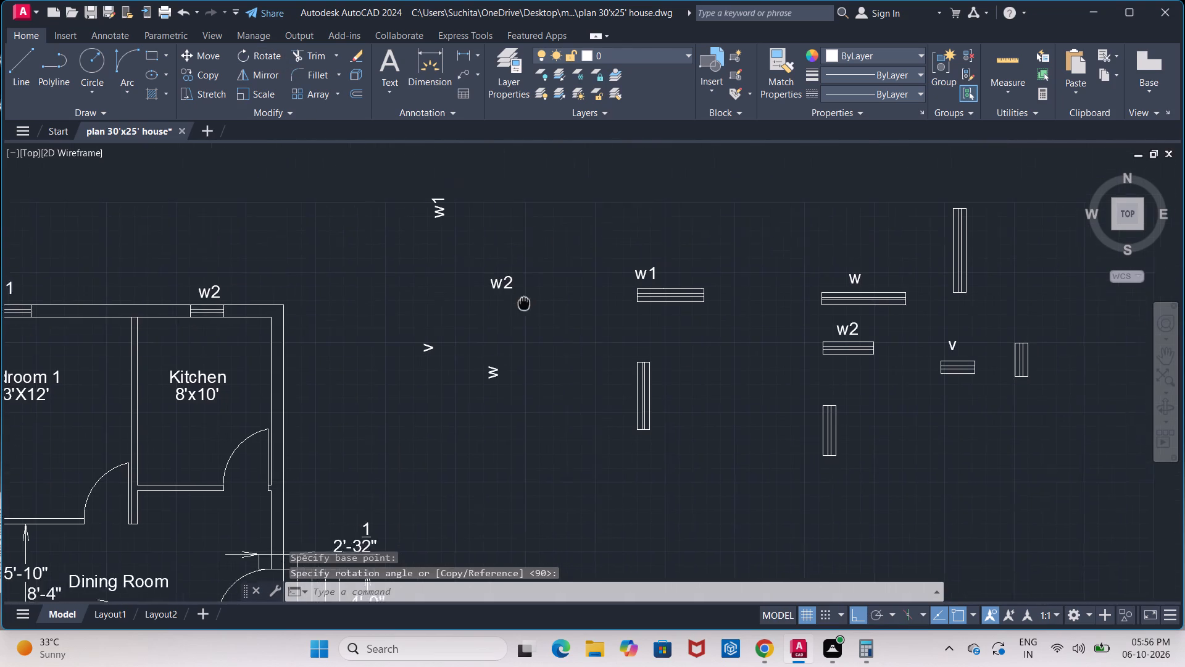
pyautogui.moveTo(522, 308); pyautogui.dragTo(521, 308, button='middle')
pyautogui.click(502, 292)
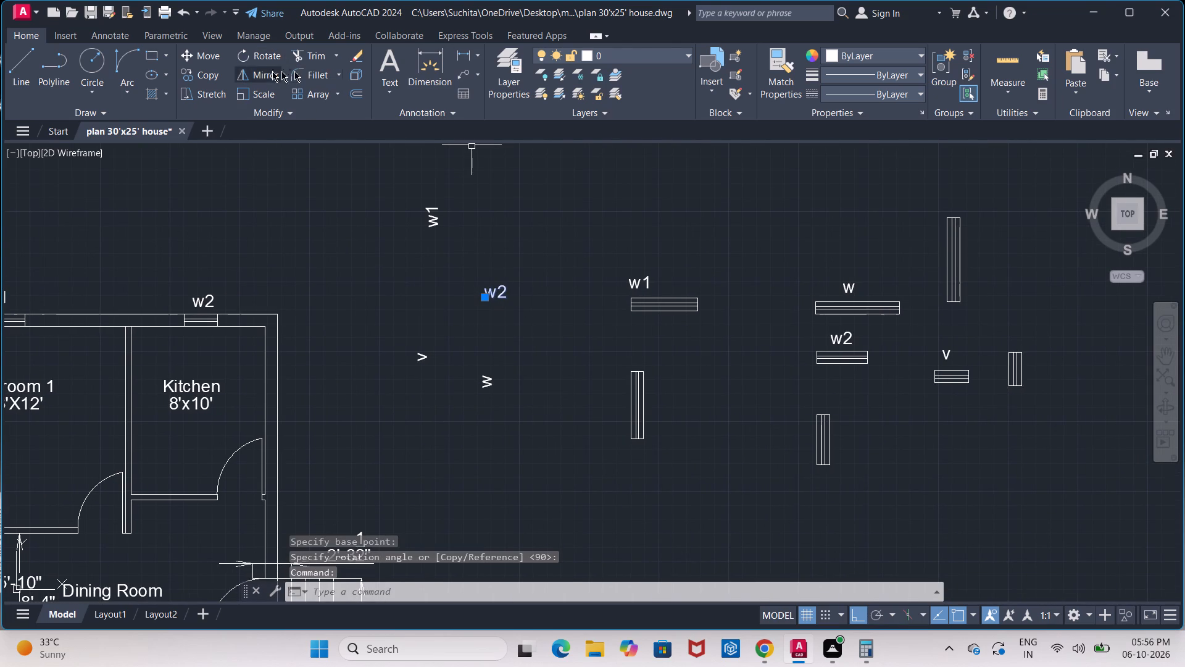
pyautogui.click(264, 58)
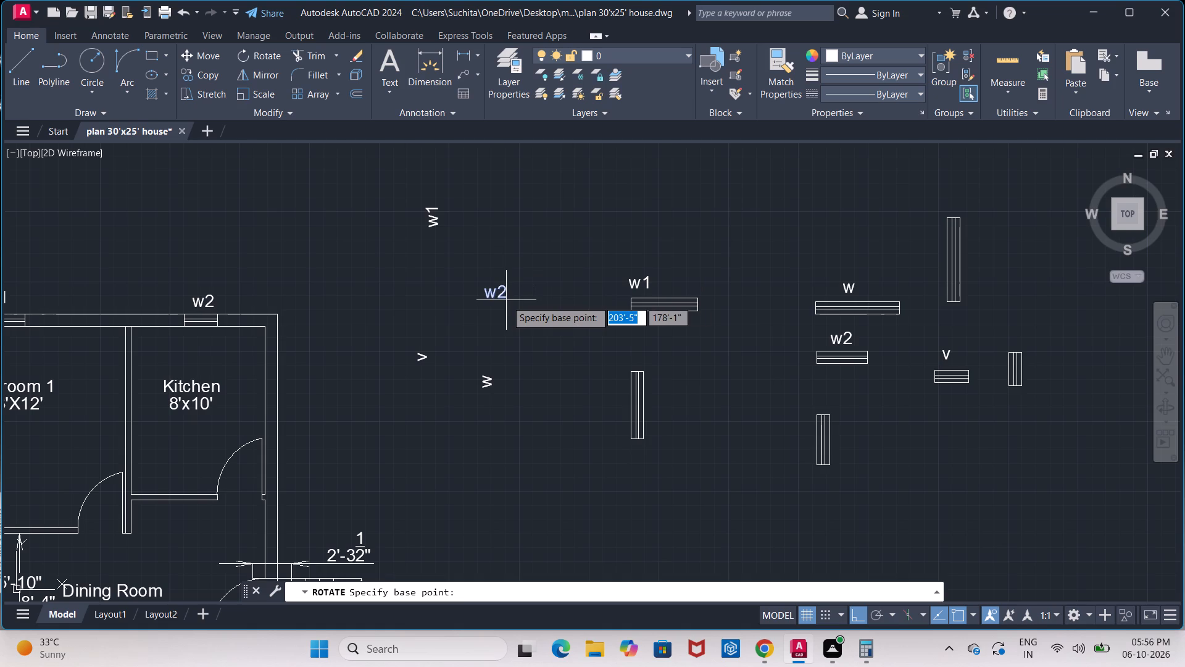
pyautogui.click(506, 300)
pyautogui.click(524, 243)
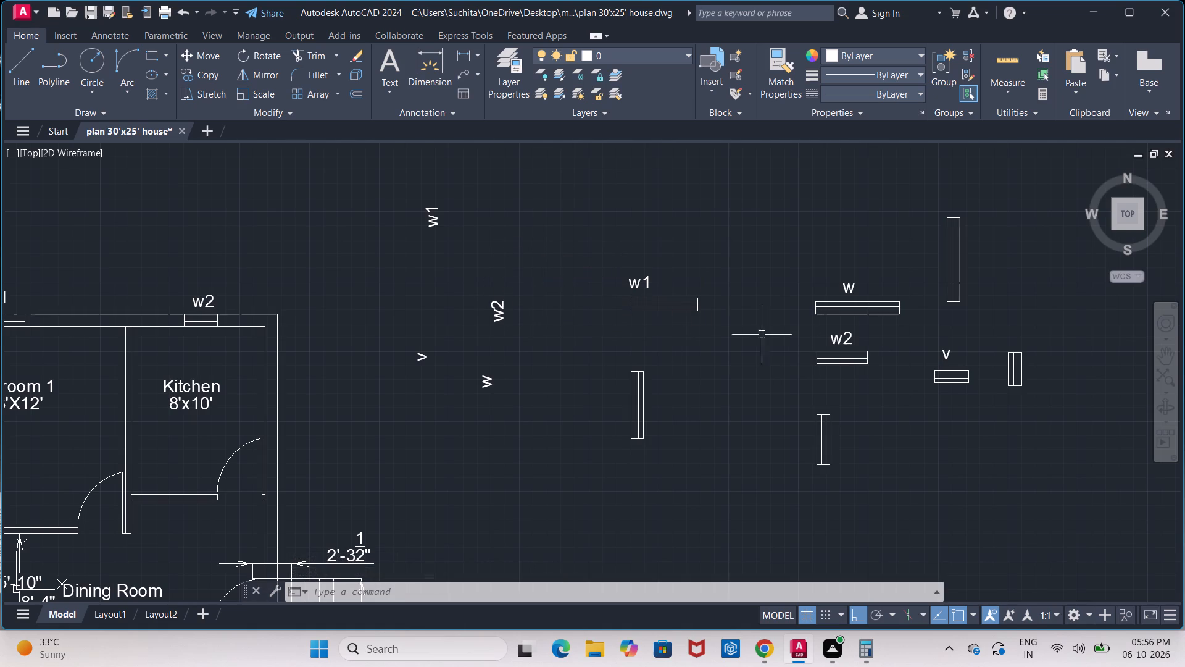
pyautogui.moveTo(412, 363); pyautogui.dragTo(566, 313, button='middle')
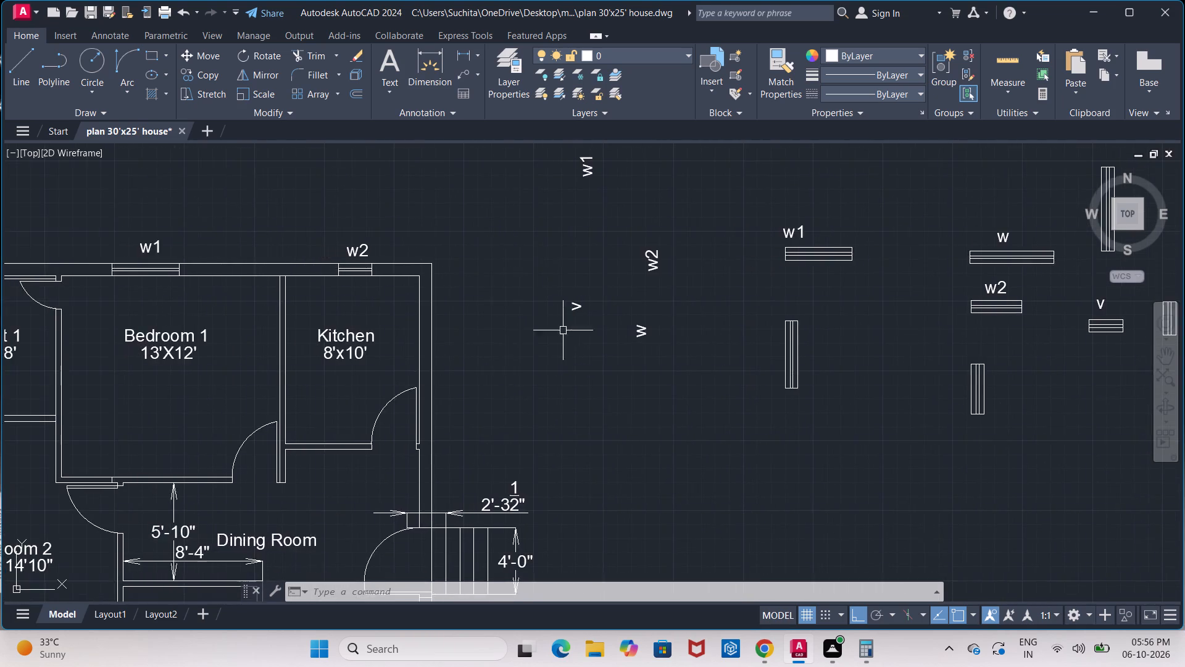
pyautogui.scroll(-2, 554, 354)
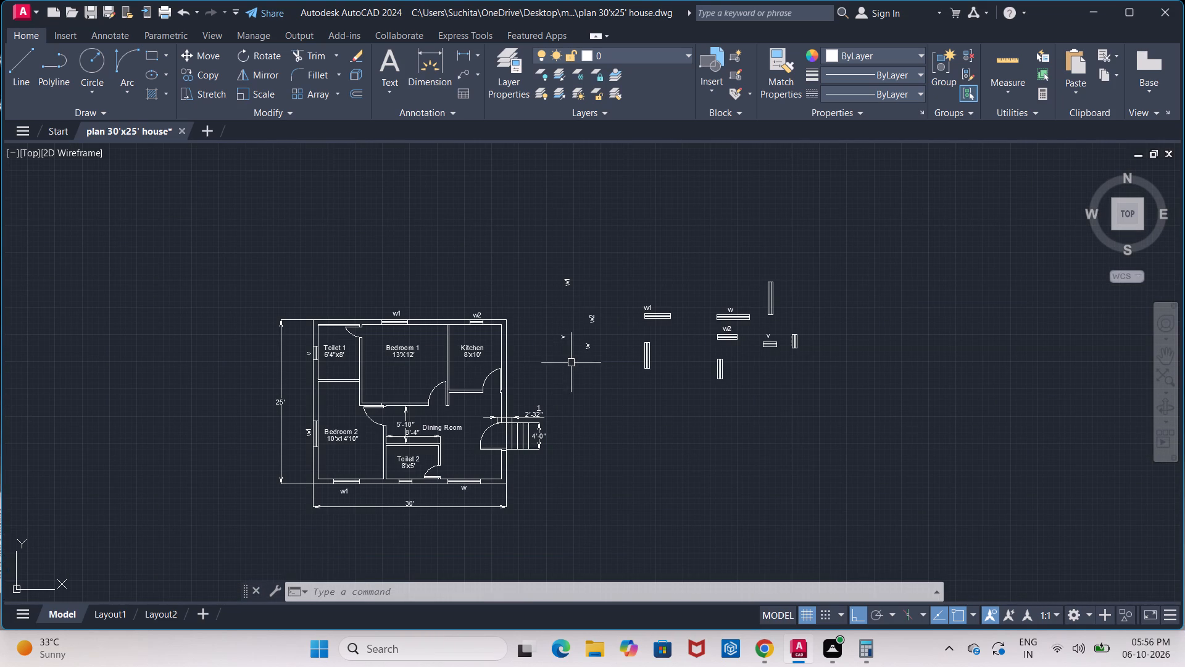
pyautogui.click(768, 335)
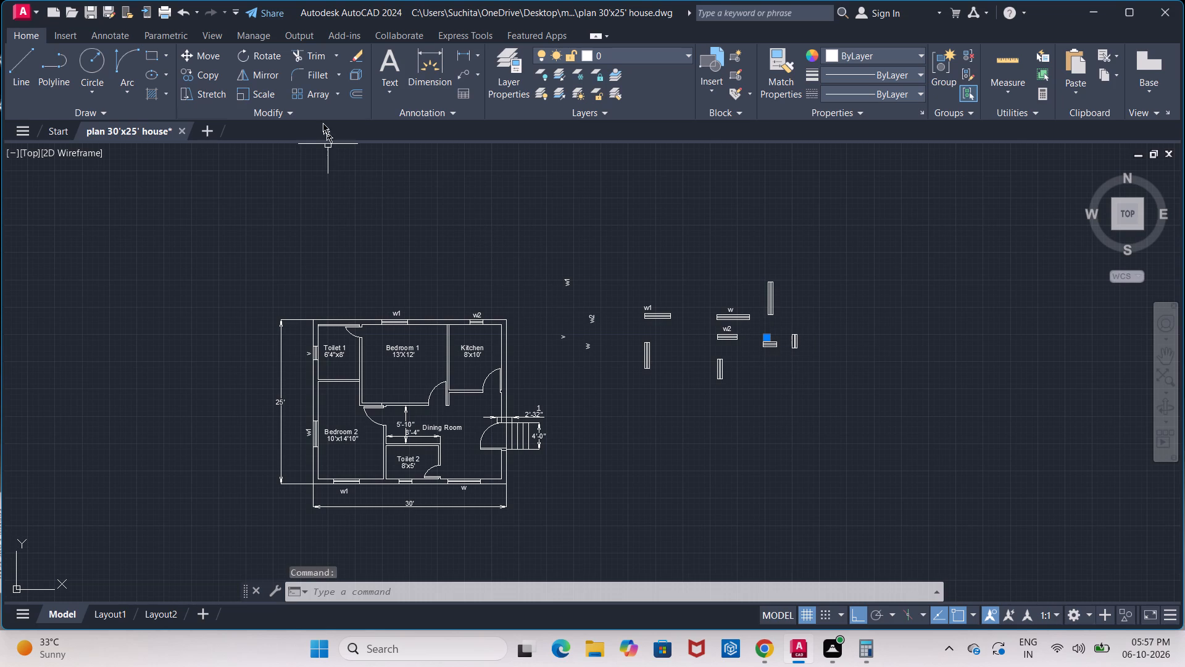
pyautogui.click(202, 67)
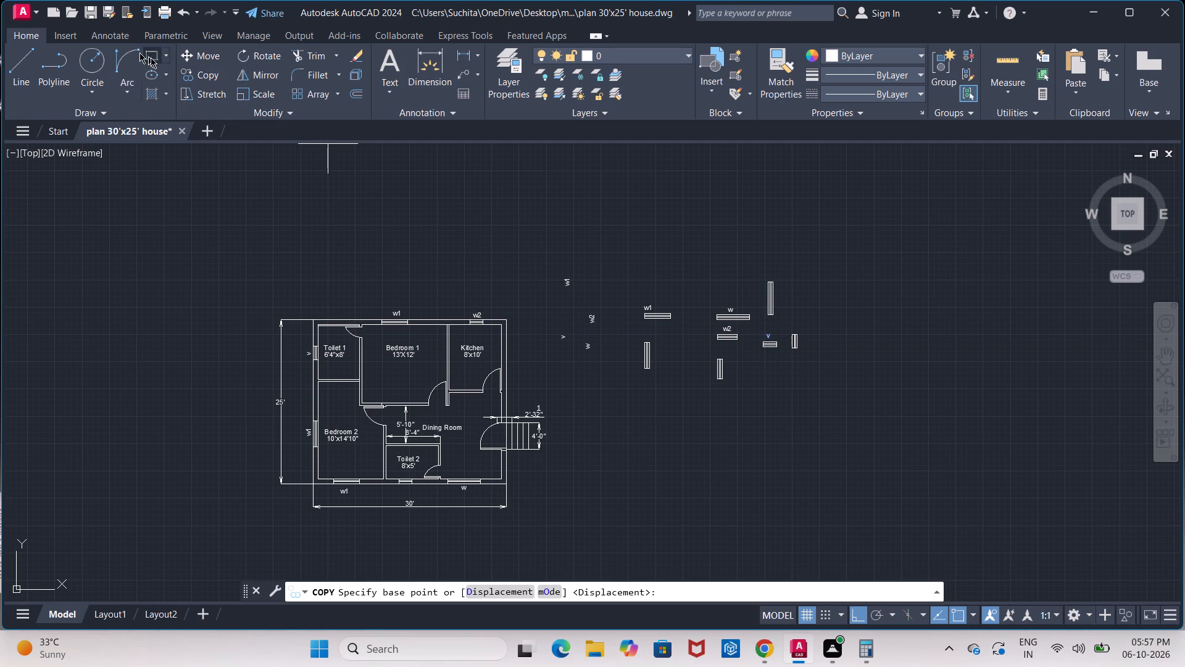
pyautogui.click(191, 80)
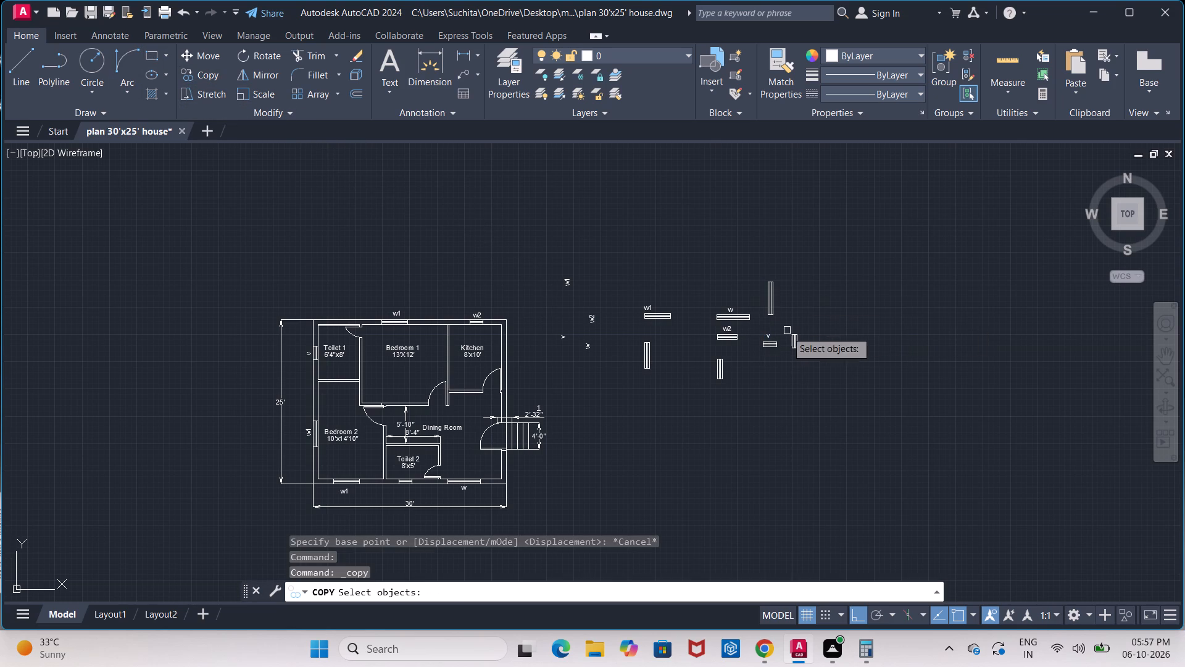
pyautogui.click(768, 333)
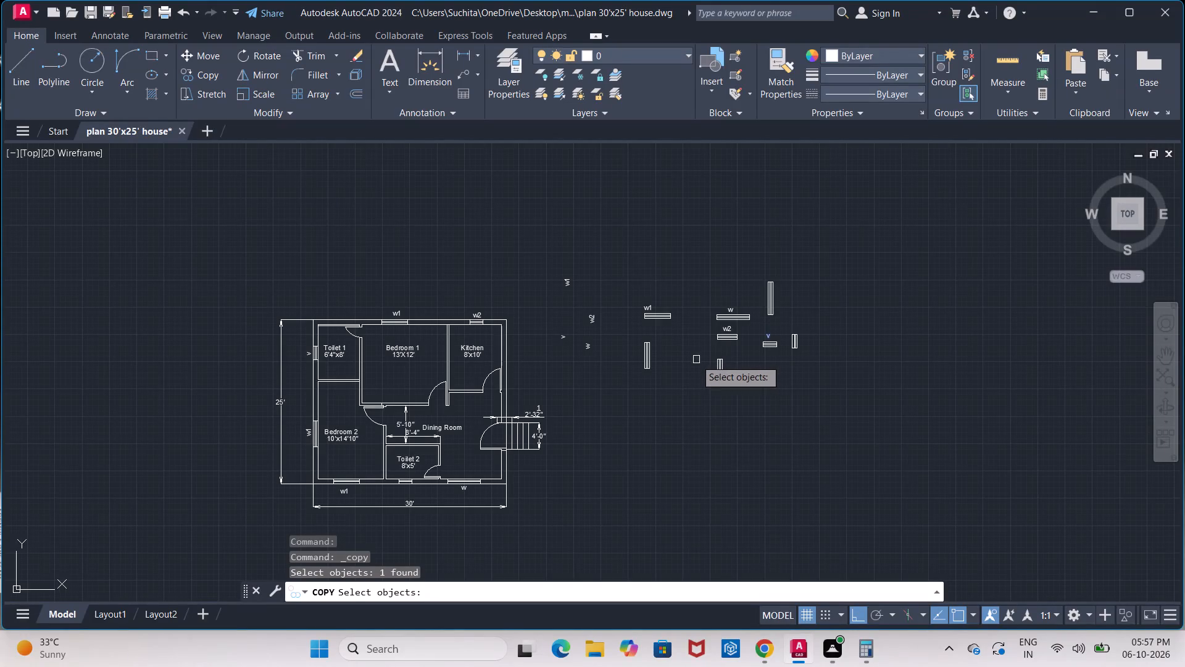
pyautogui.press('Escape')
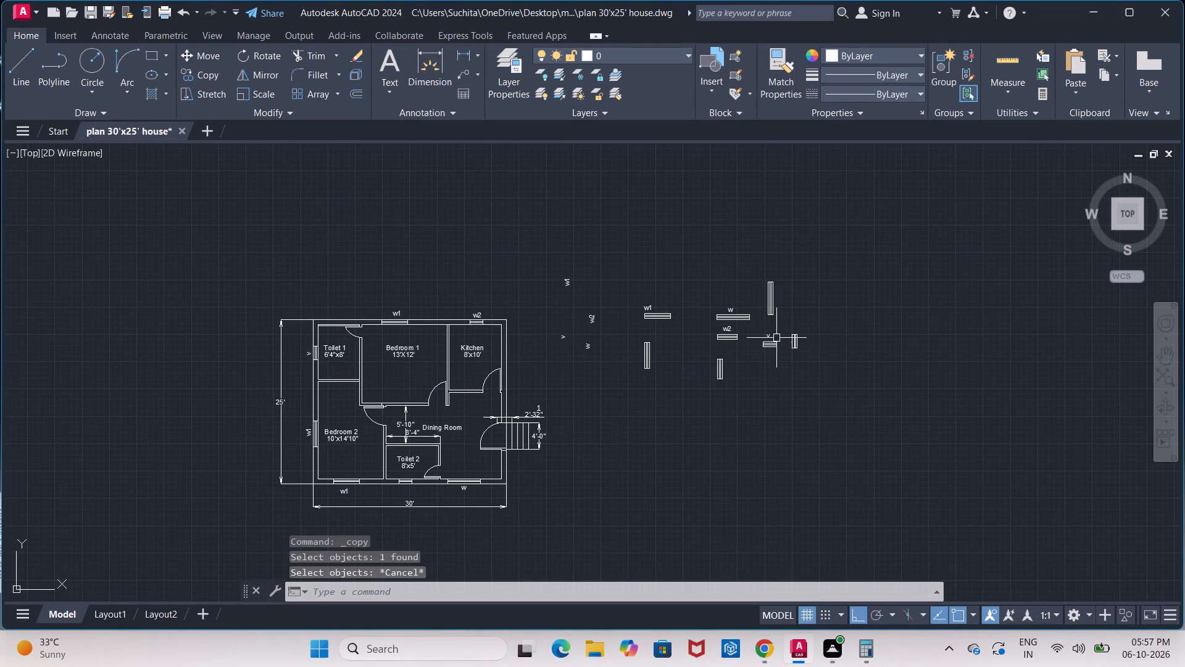
# Turn Ortho off and copy the horizontal v label to just below Toilet 2's south wall window.
pyautogui.scroll(2, 776, 338)
pyautogui.click(750, 332)
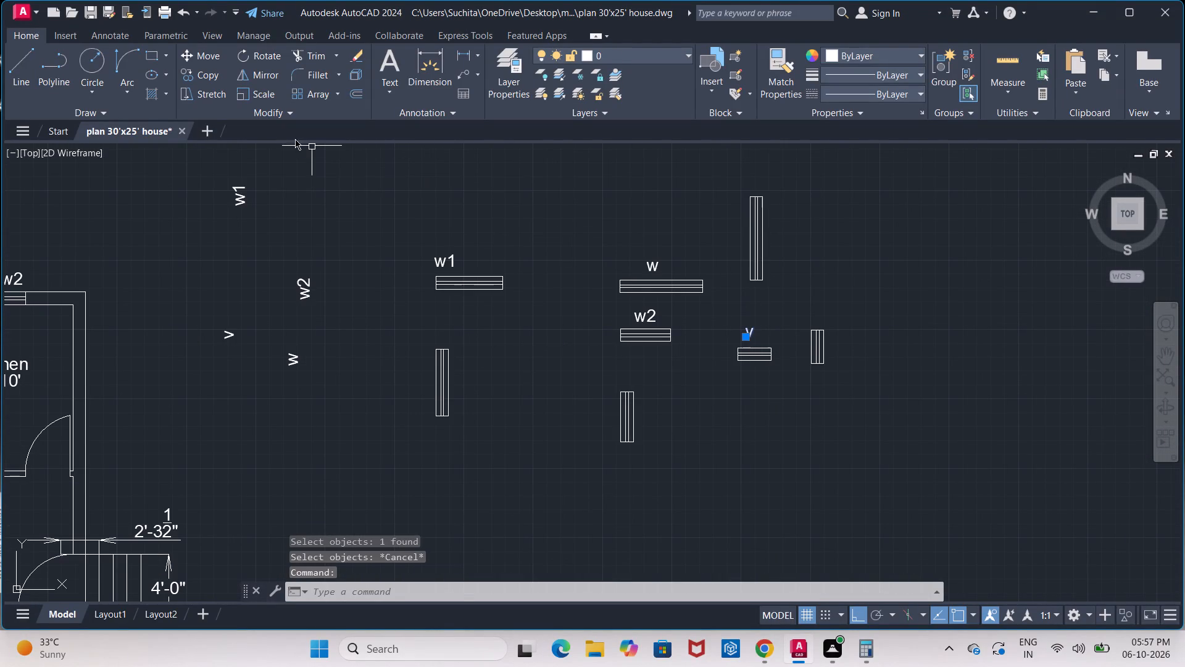
pyautogui.click(206, 72)
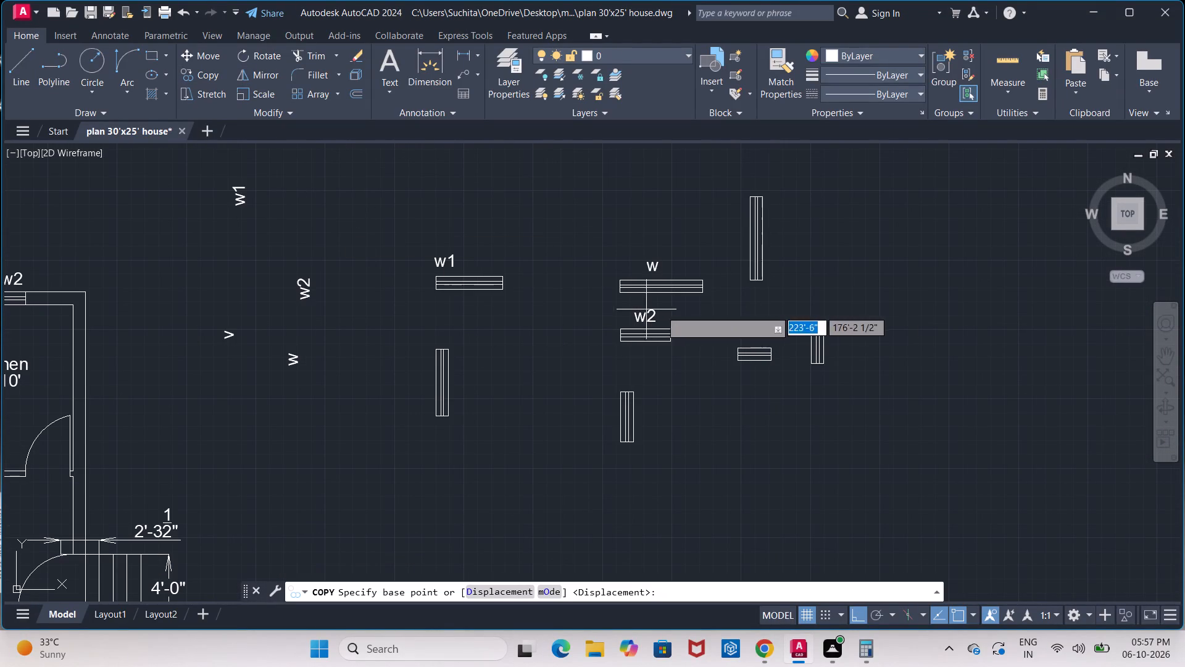
pyautogui.click(749, 335)
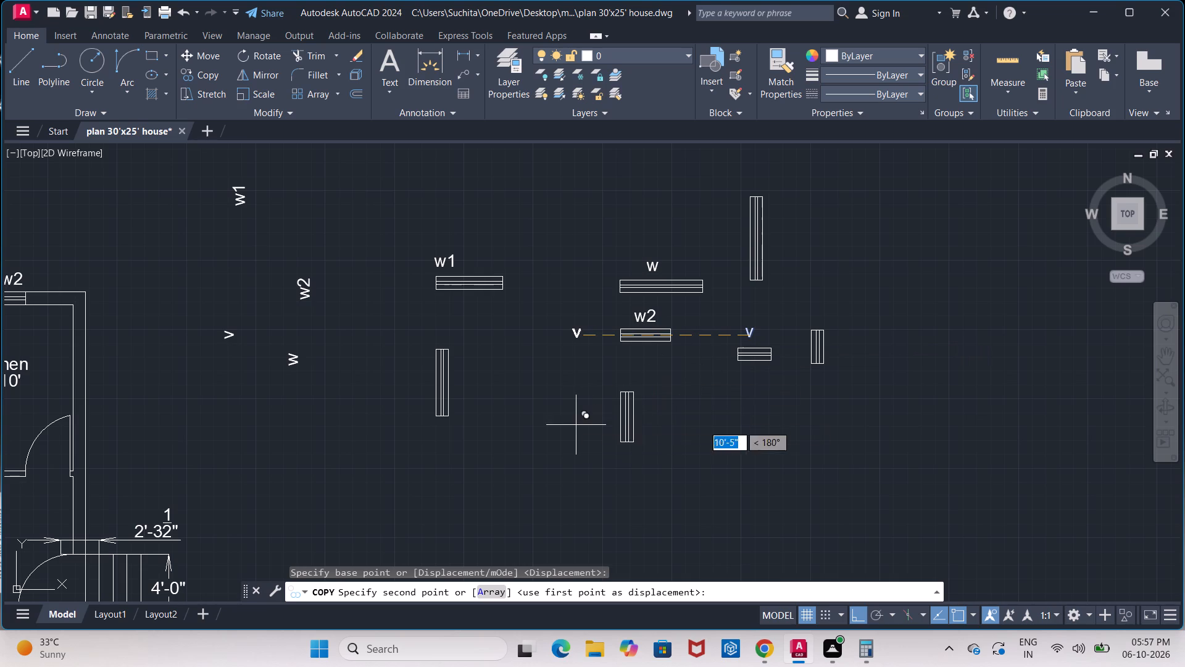
pyautogui.click(856, 607)
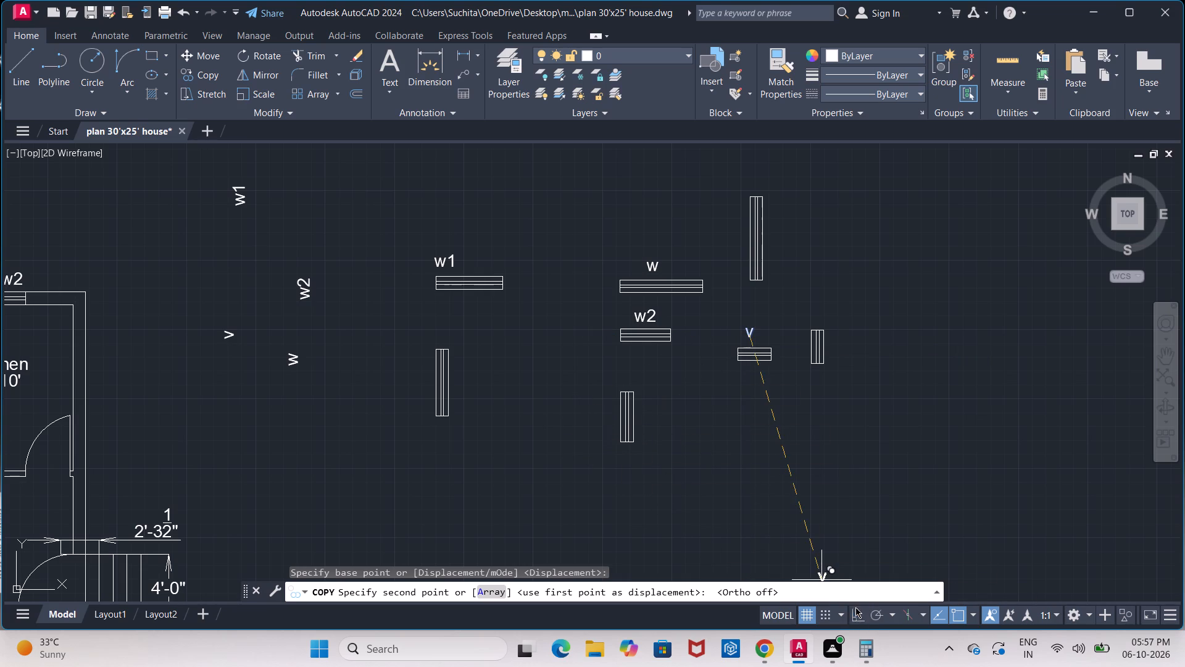
pyautogui.moveTo(670, 526); pyautogui.dragTo(841, 384, button='middle')
pyautogui.moveTo(641, 464); pyautogui.dragTo(811, 399, button='middle')
pyautogui.scroll(-1, 742, 416)
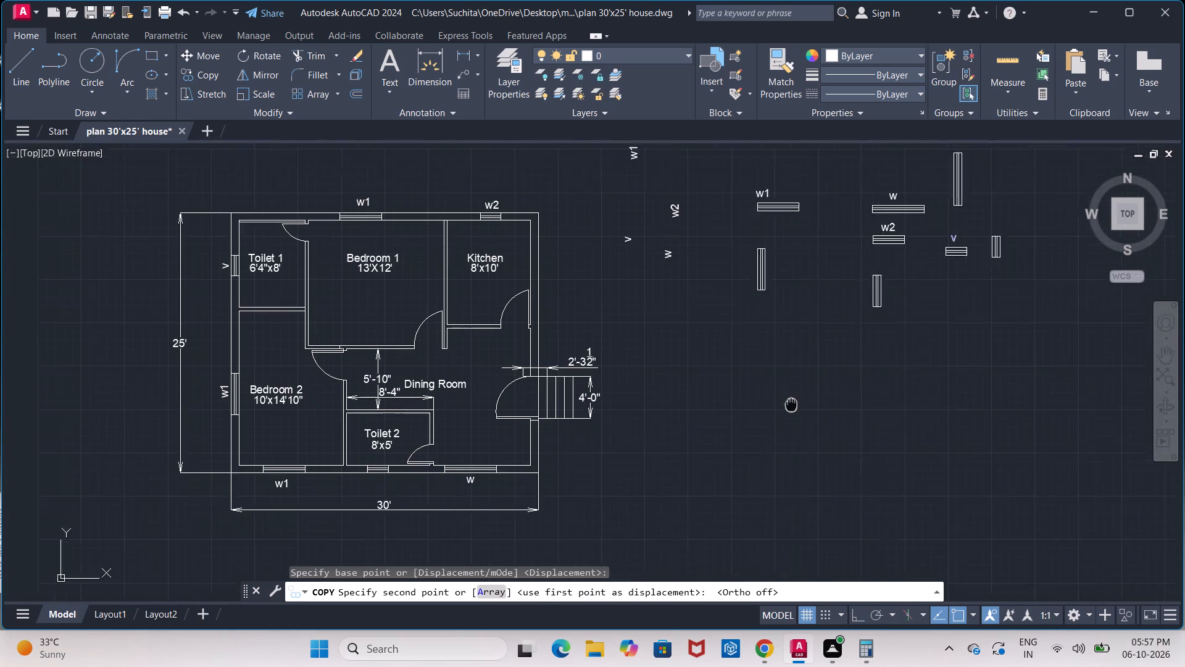
pyautogui.moveTo(811, 399); pyautogui.dragTo(828, 390, button='middle')
pyautogui.scroll(4, 427, 472)
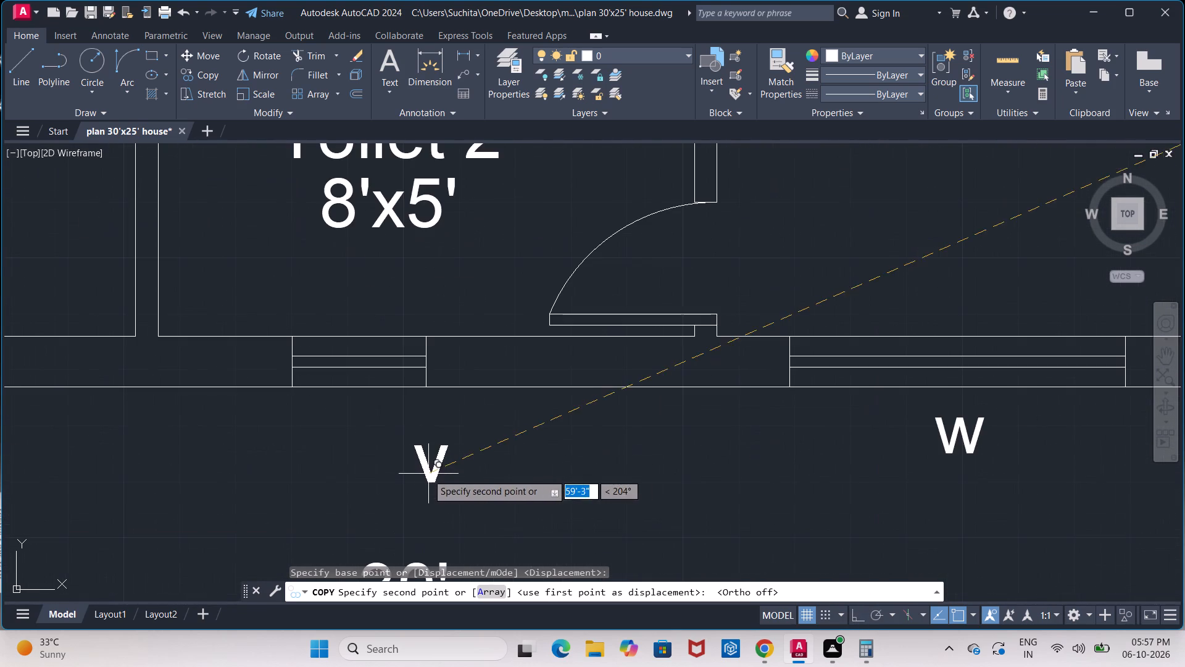
pyautogui.click(357, 440)
pyautogui.scroll(-2, 418, 452)
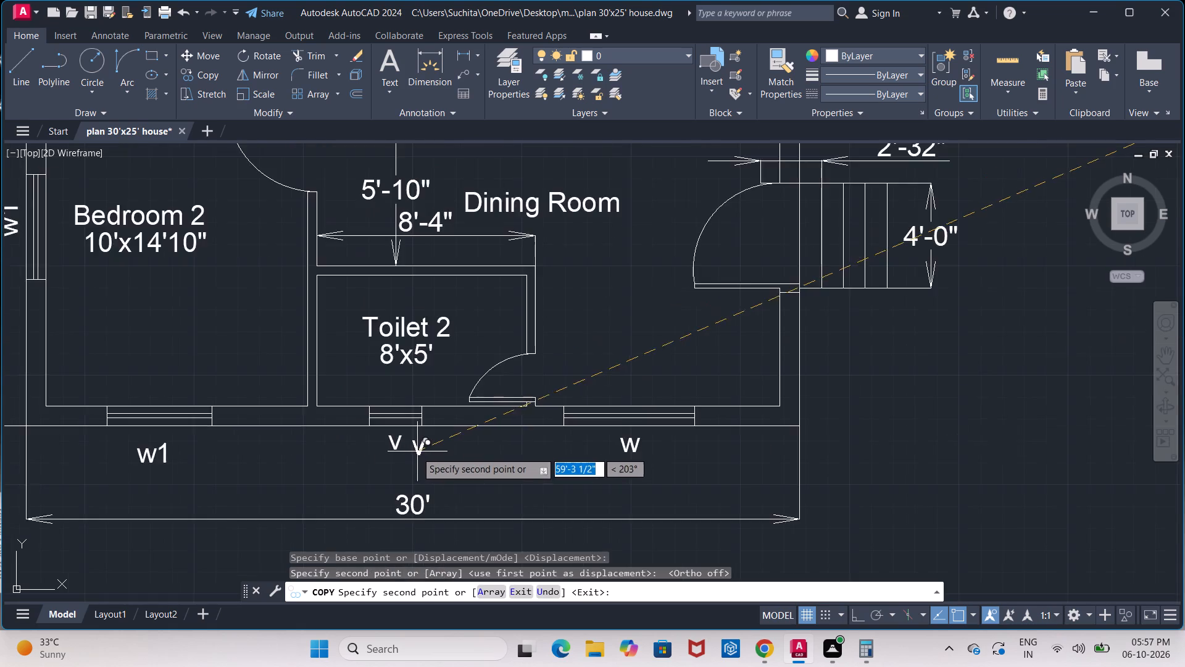
pyautogui.scroll(-2, 415, 451)
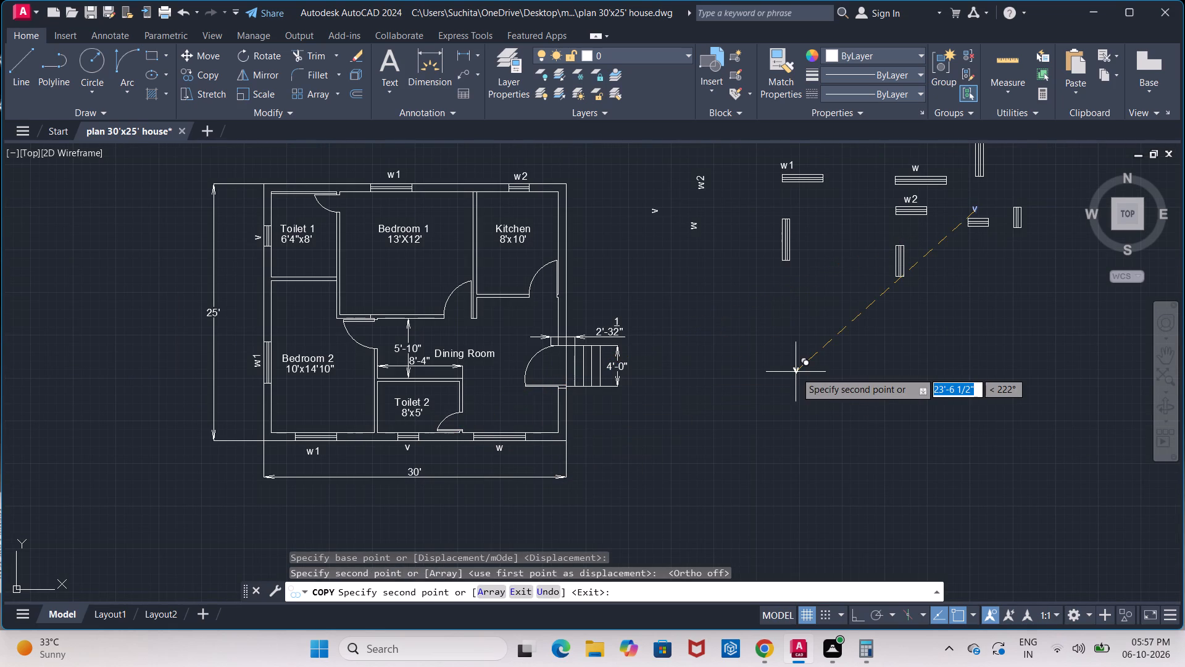
pyautogui.press('Escape')
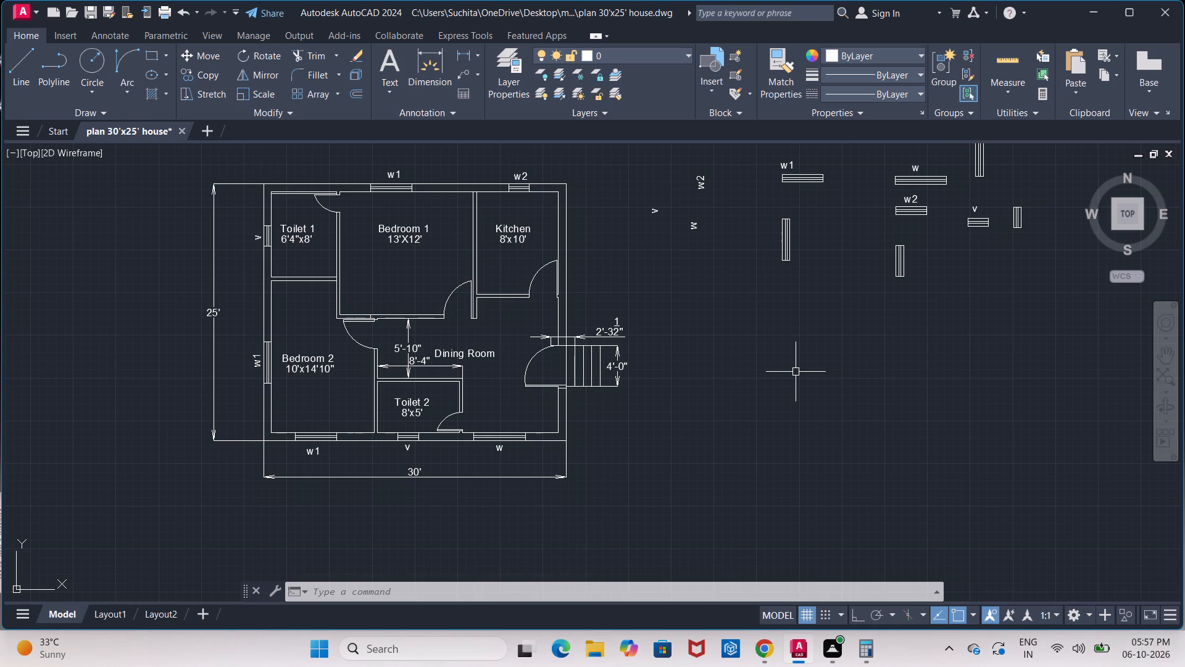
# Start an ANSI31 hatch and fill the north exterior wall segments, including the northwest corner and the east wall down to the entrance.
pyautogui.press('h')
pyautogui.press('Return')
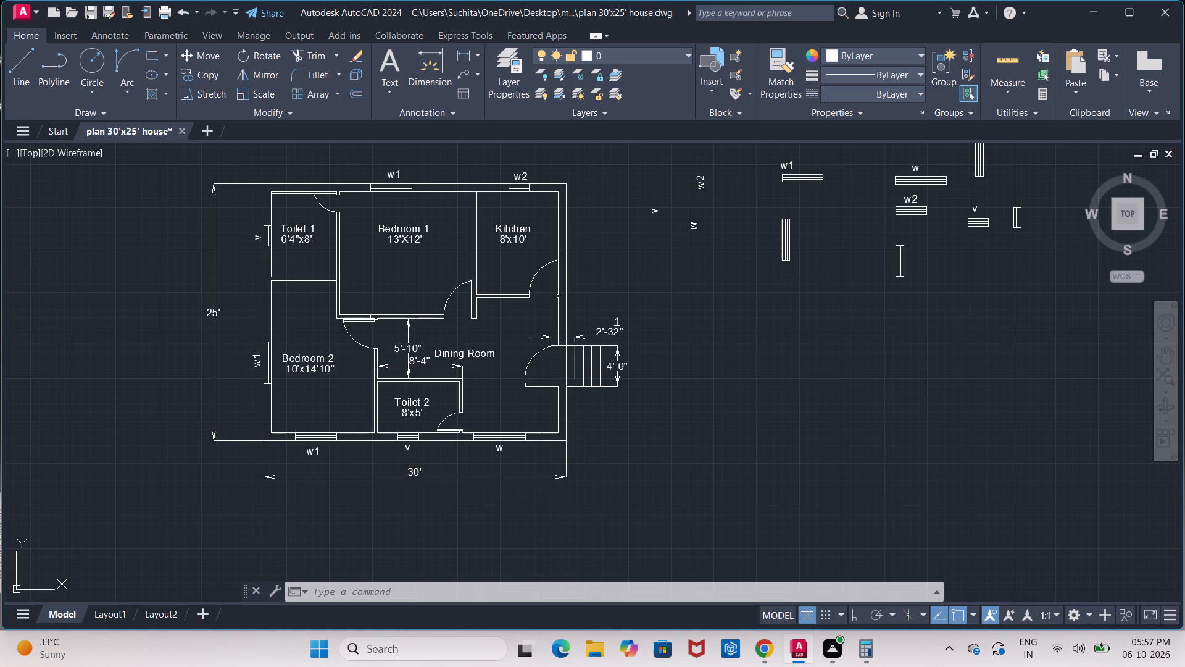
pyautogui.press('BackSpace')
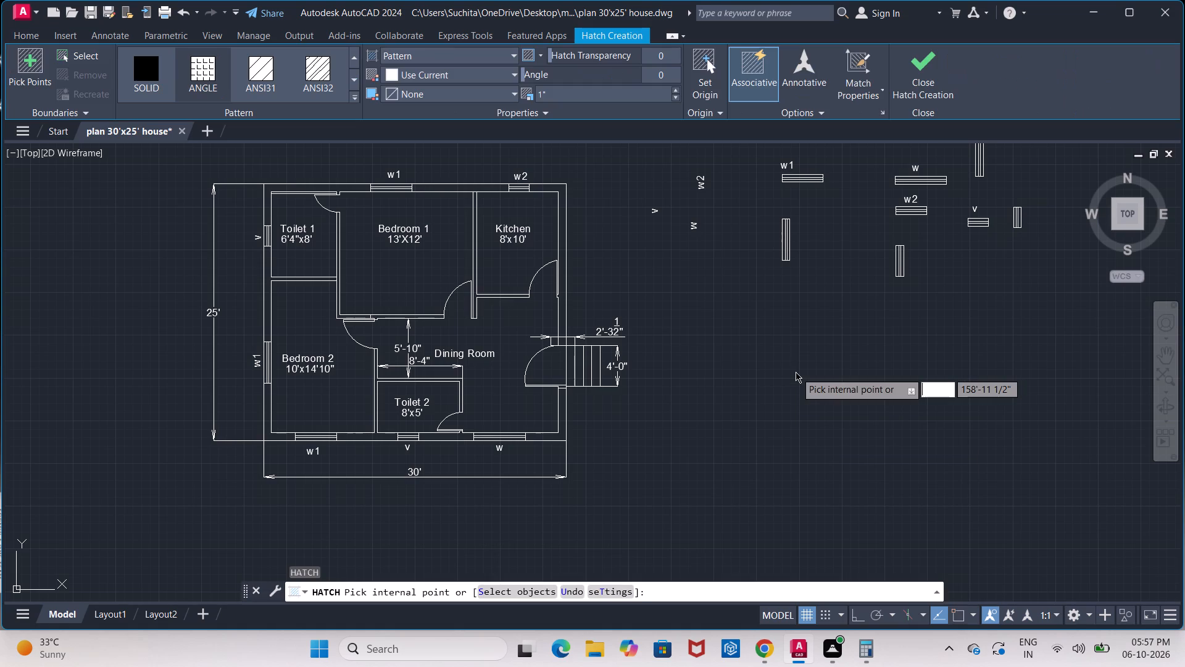
pyautogui.press('BackSpace')
pyautogui.press('BackSpace')
pyautogui.press('BackSpace')
pyautogui.press('BackSpace')
pyautogui.press('BackSpace')
pyautogui.click(354, 73)
pyautogui.click(352, 77)
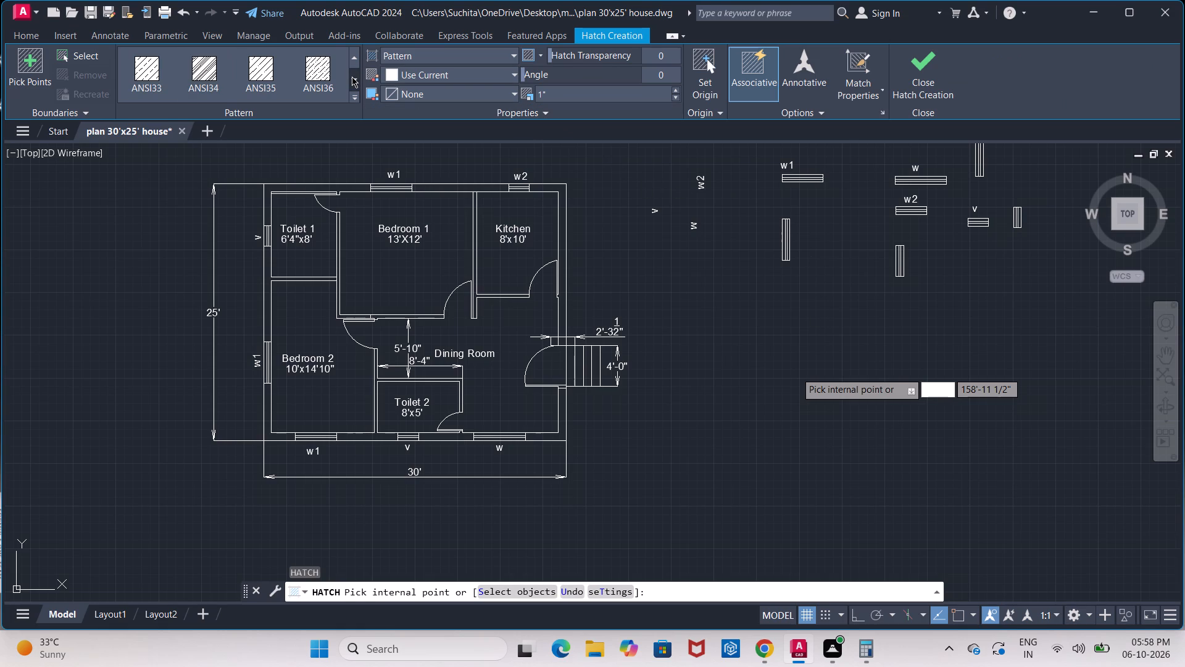
pyautogui.click(352, 77)
pyautogui.click(350, 76)
pyautogui.click(354, 61)
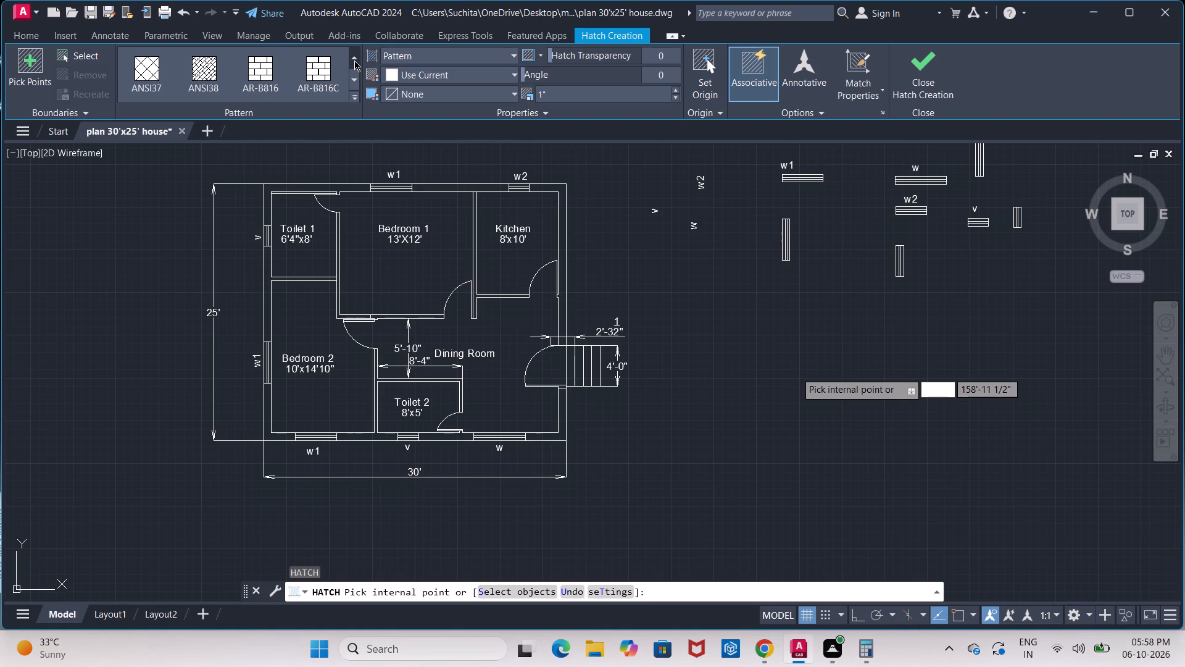
pyautogui.click(354, 60)
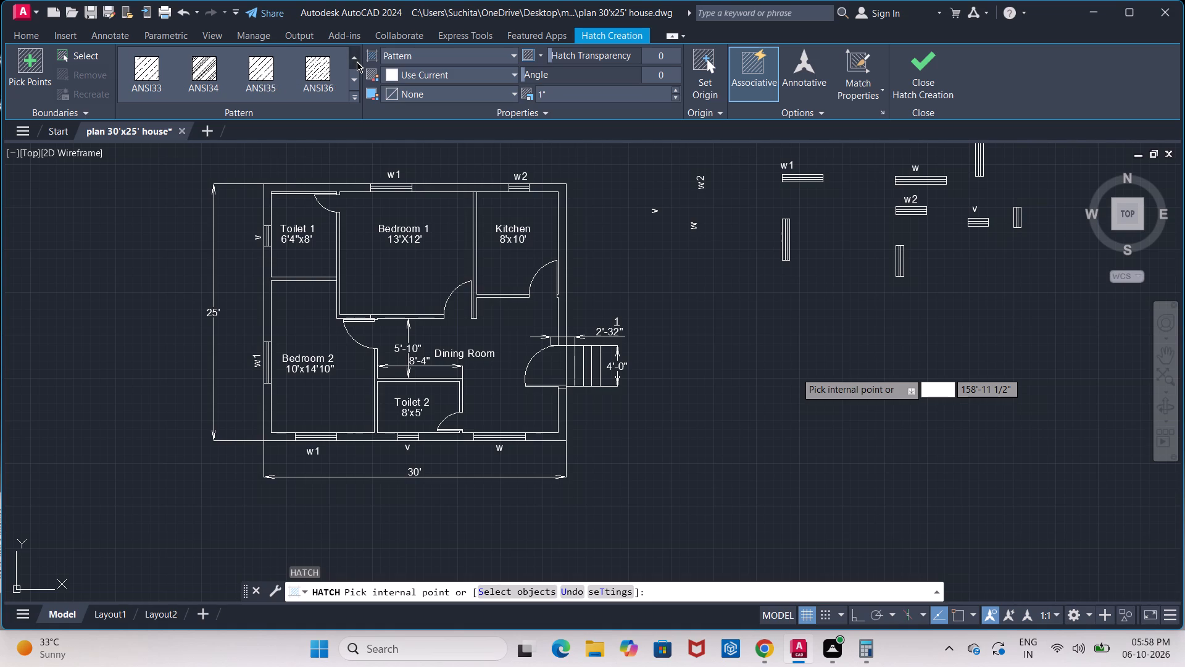
pyautogui.click(357, 62)
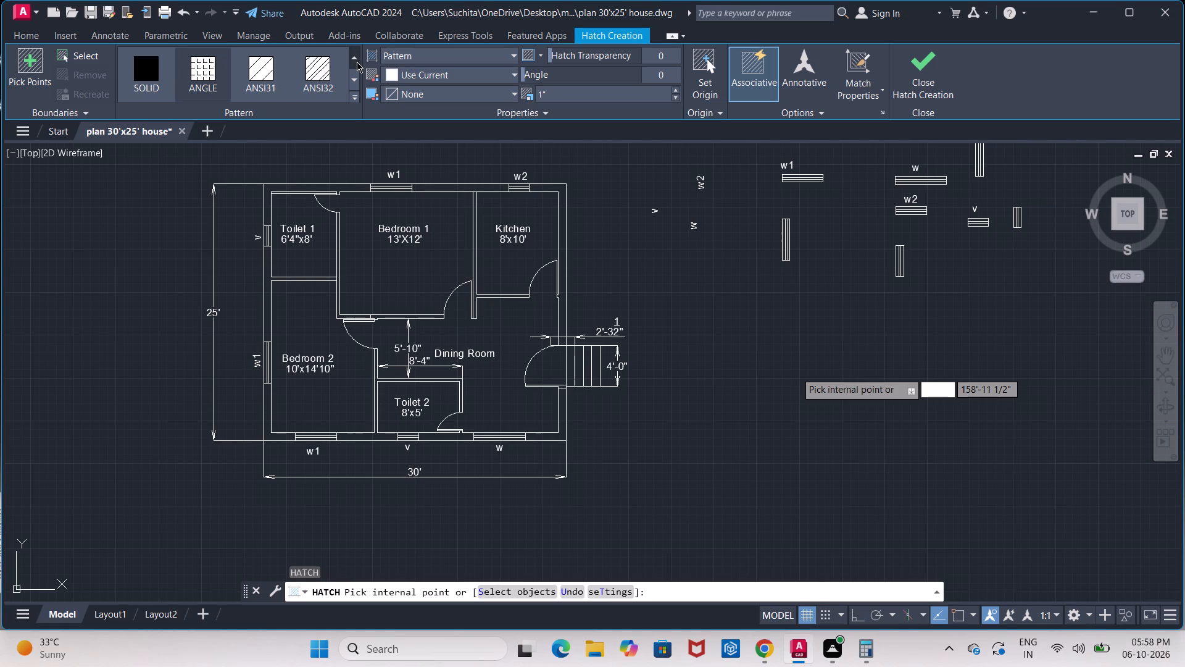
pyautogui.click(268, 70)
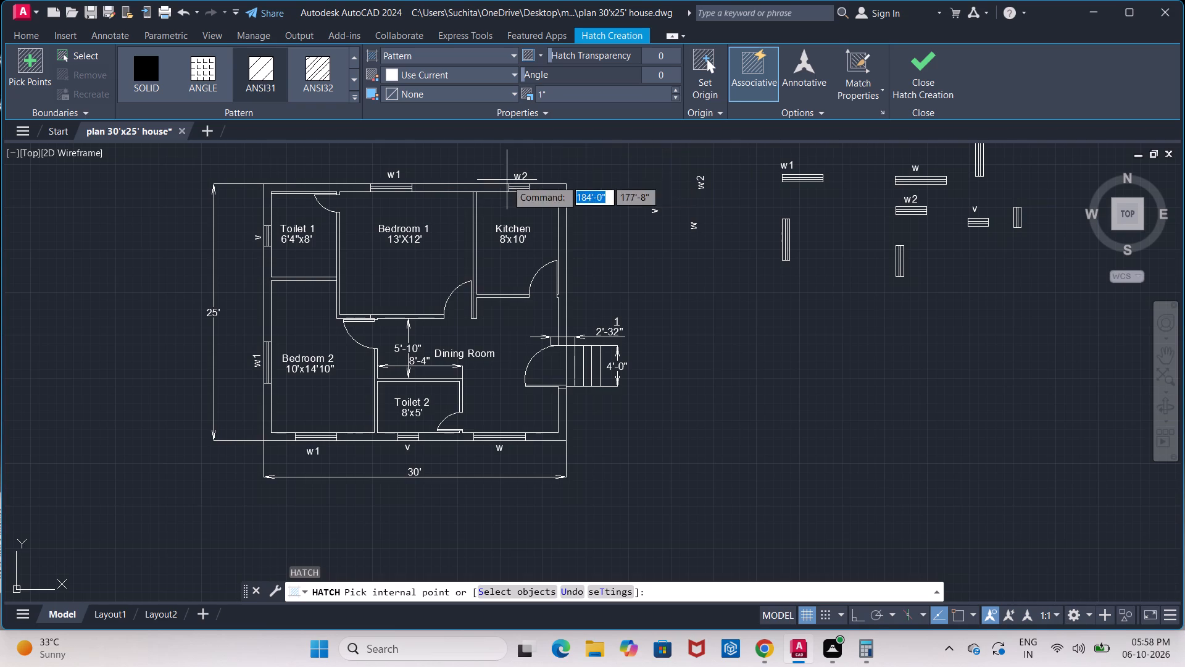
pyautogui.click(481, 190)
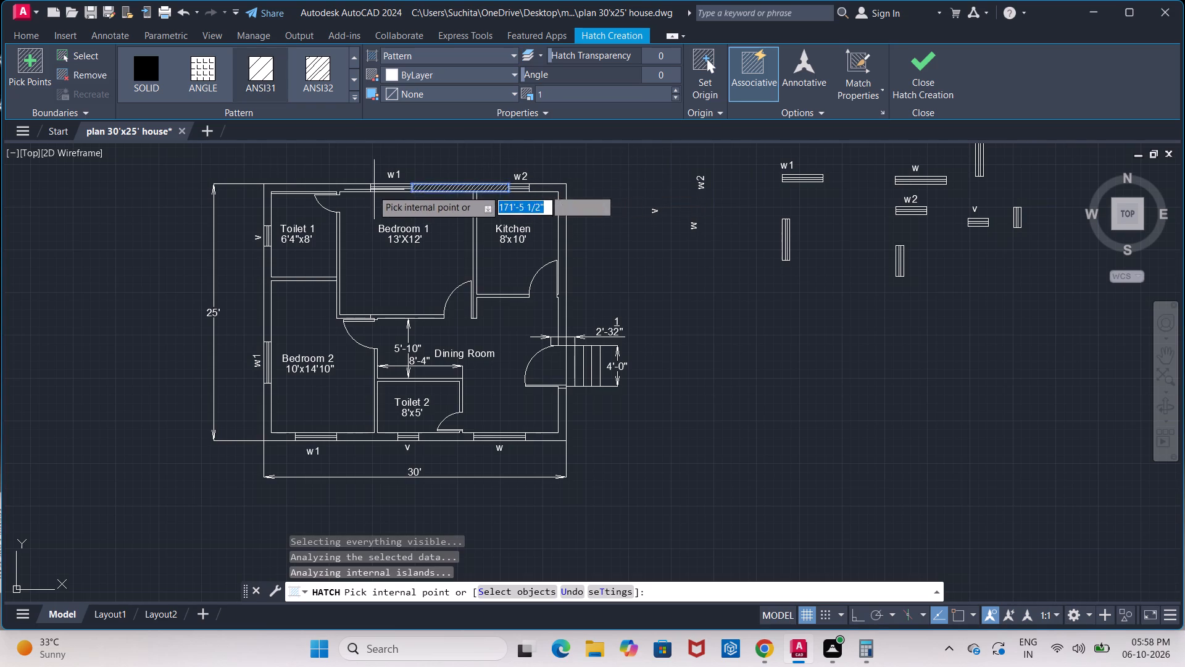
pyautogui.click(360, 185)
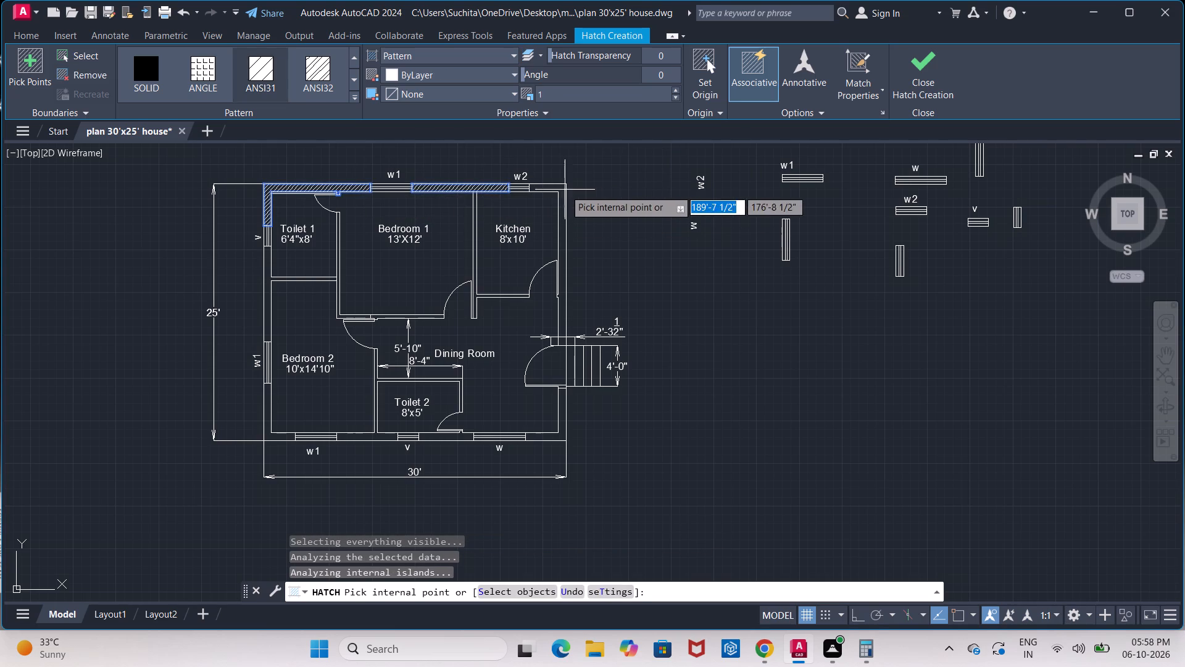
pyautogui.click(557, 189)
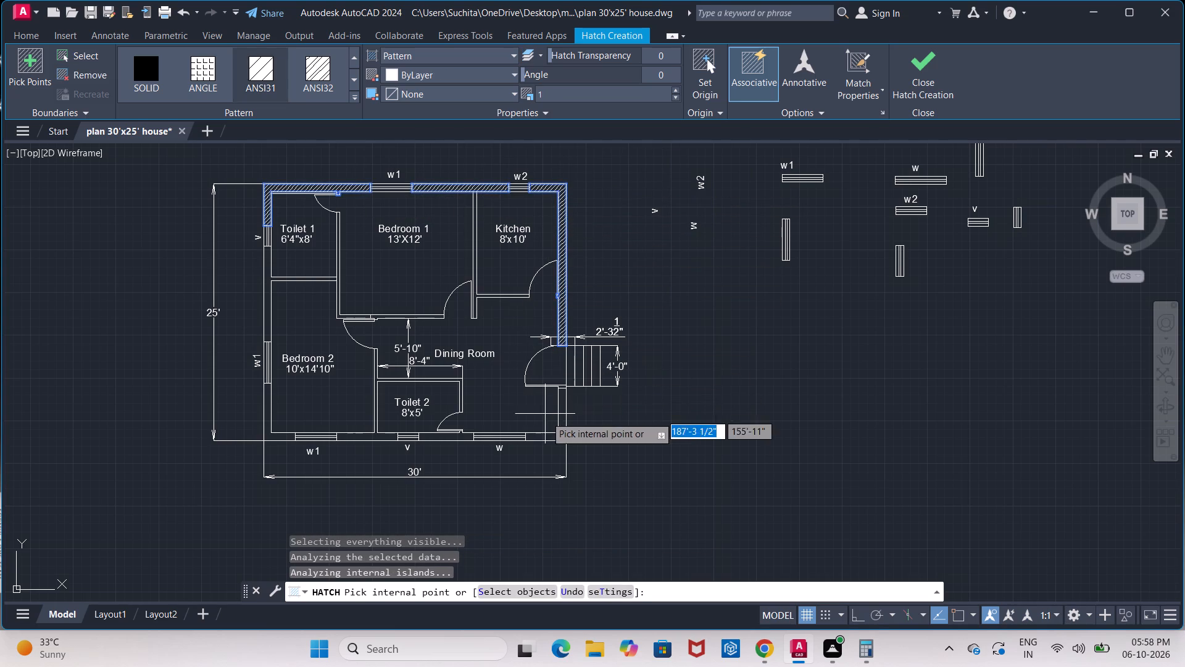
# Add the remaining southeast, south and west exterior wall segments to the hatch, with the connected Toilet 2 and Toilet 1 partitions.
pyautogui.click(562, 429)
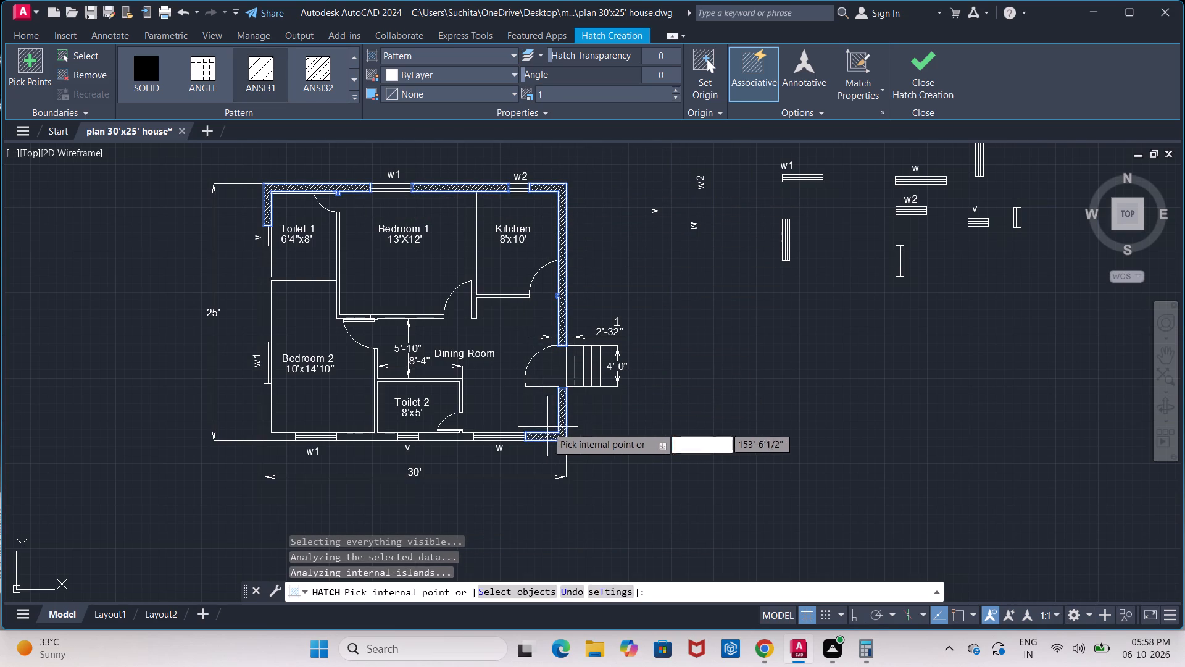
pyautogui.click(376, 432)
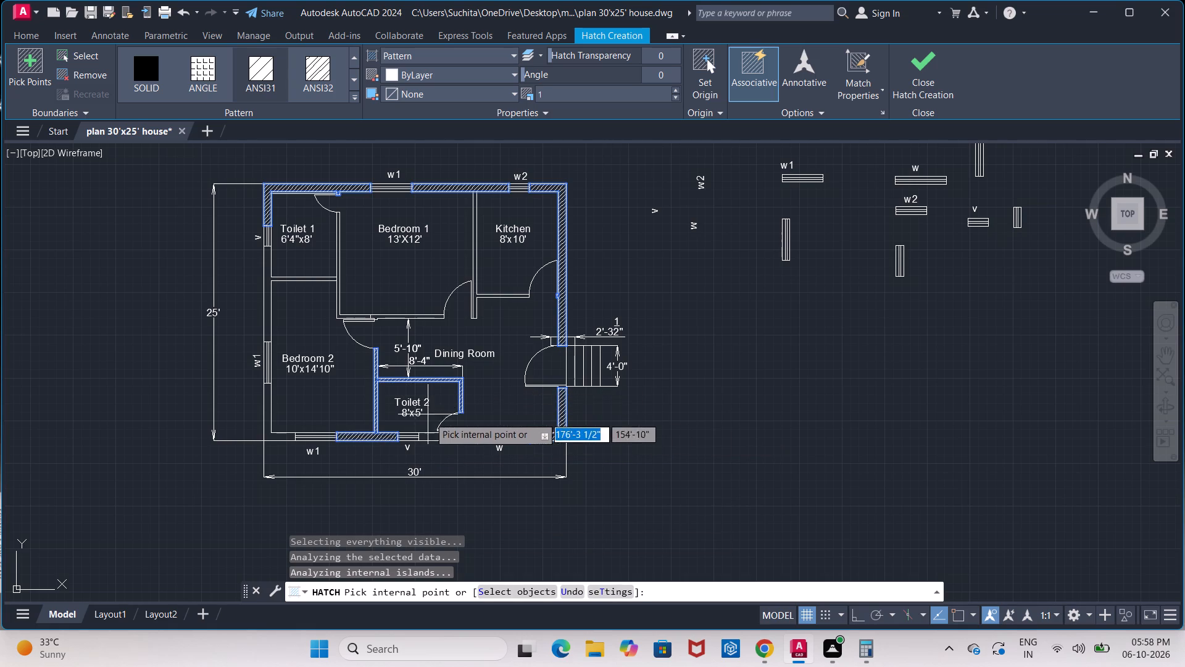
pyautogui.click(445, 438)
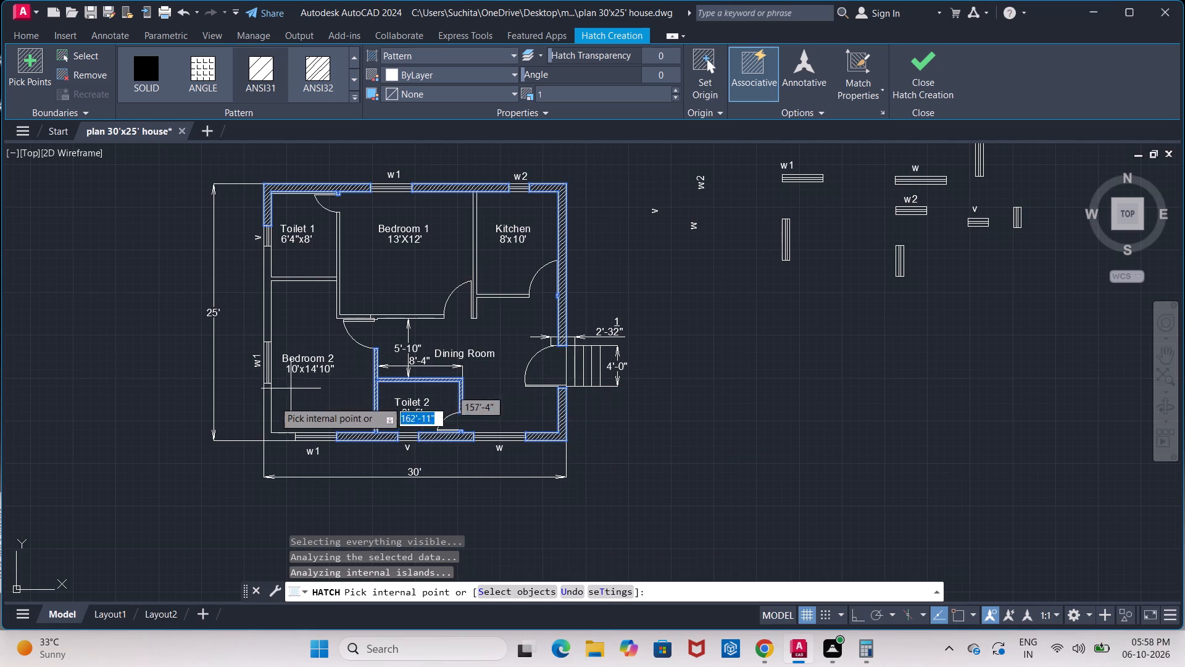
pyautogui.click(266, 413)
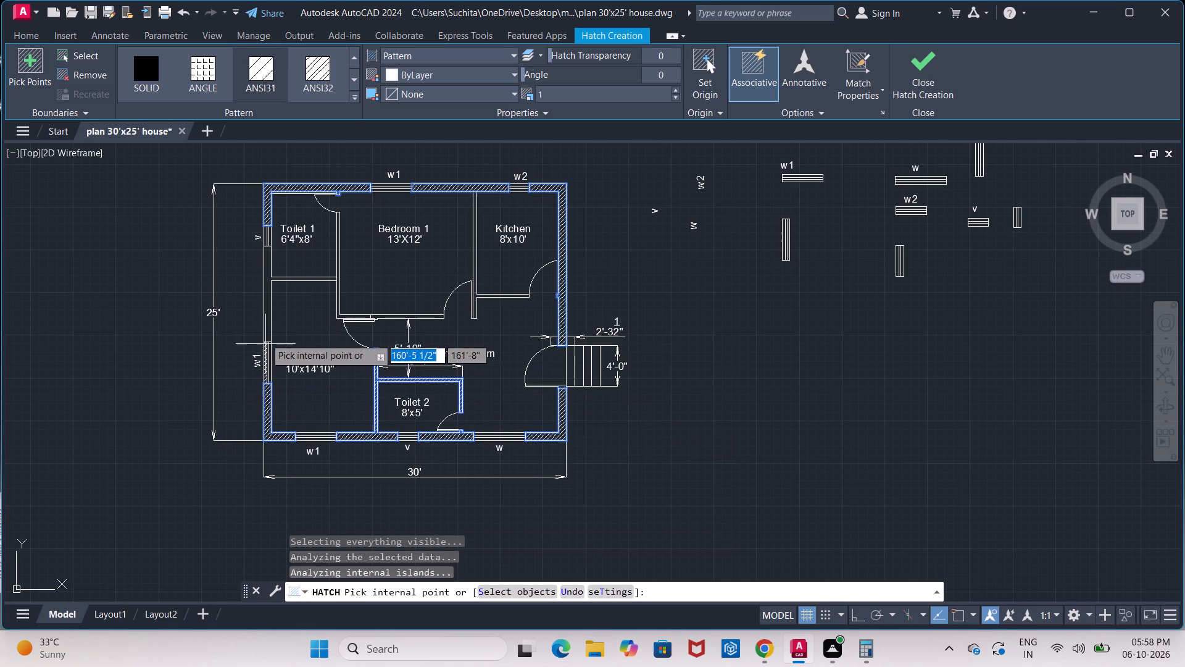
pyautogui.click(269, 300)
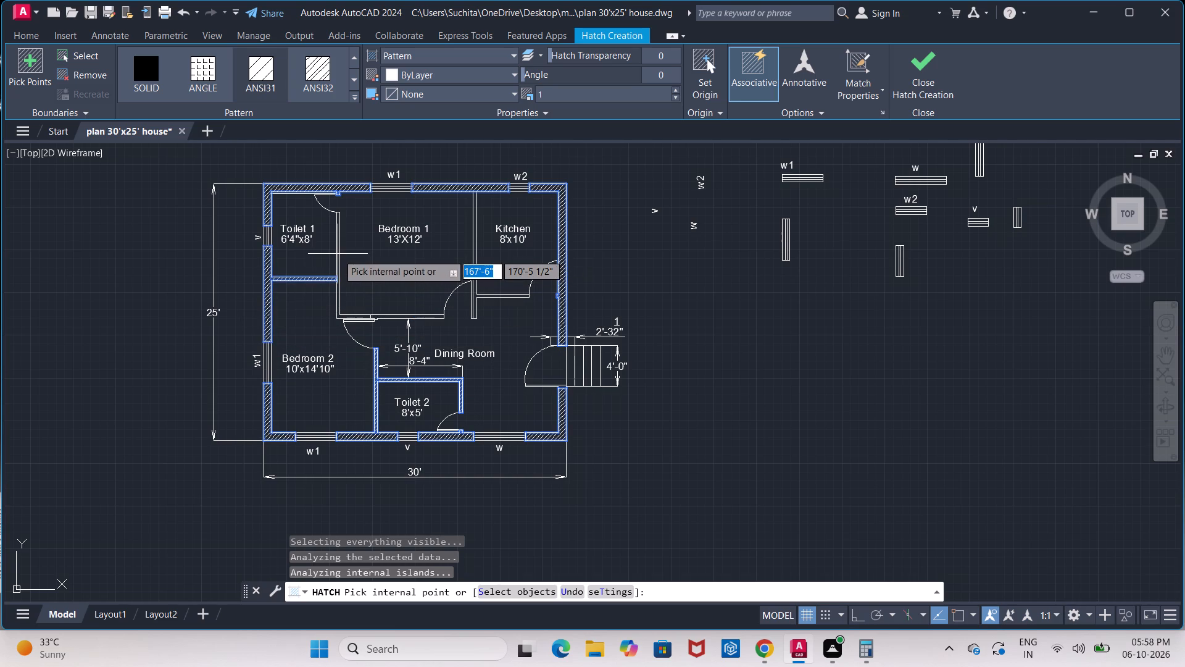
# Hatch the partitions between Toilet 1 and Bedroom 1, around the Kitchen, and along Bedroom 1's south side, and finish the hatch.
pyautogui.click(337, 254)
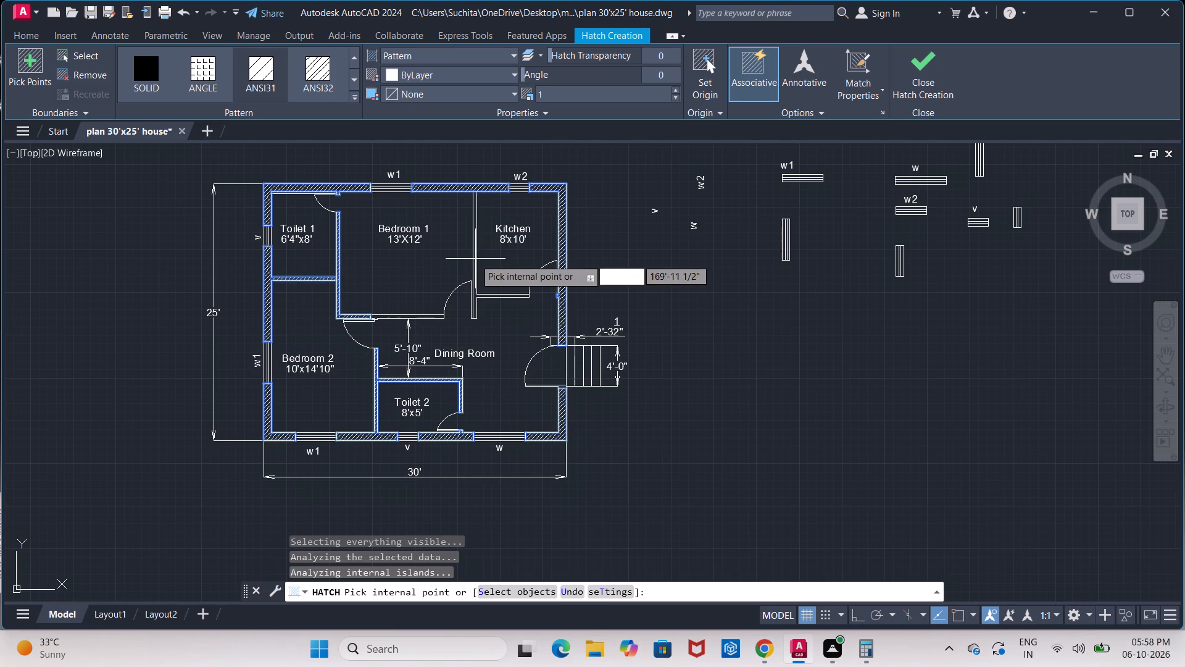
pyautogui.scroll(2, 473, 259)
pyautogui.click(473, 259)
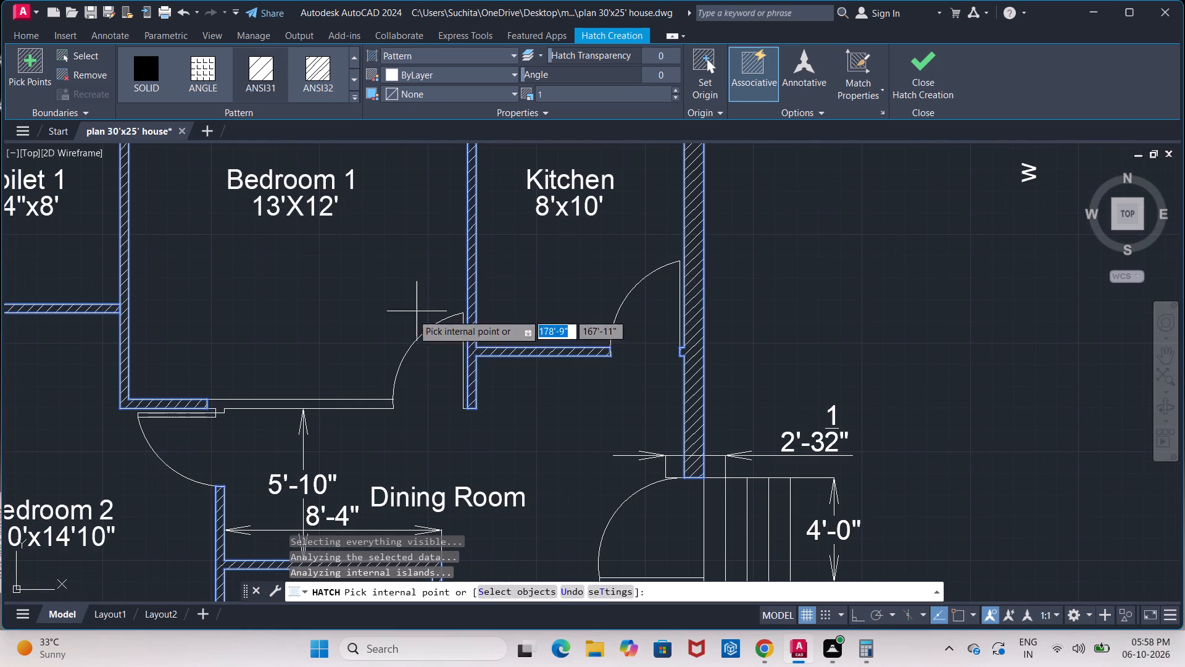
pyautogui.click(342, 401)
pyautogui.scroll(-2, 346, 397)
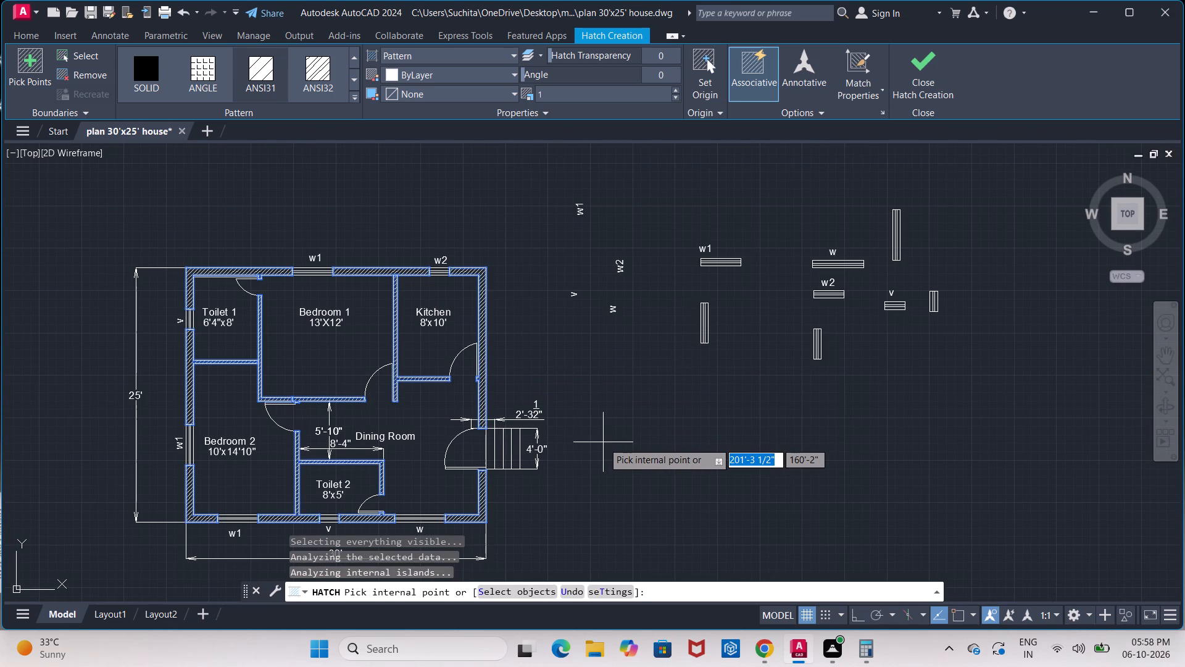
pyautogui.press('Escape')
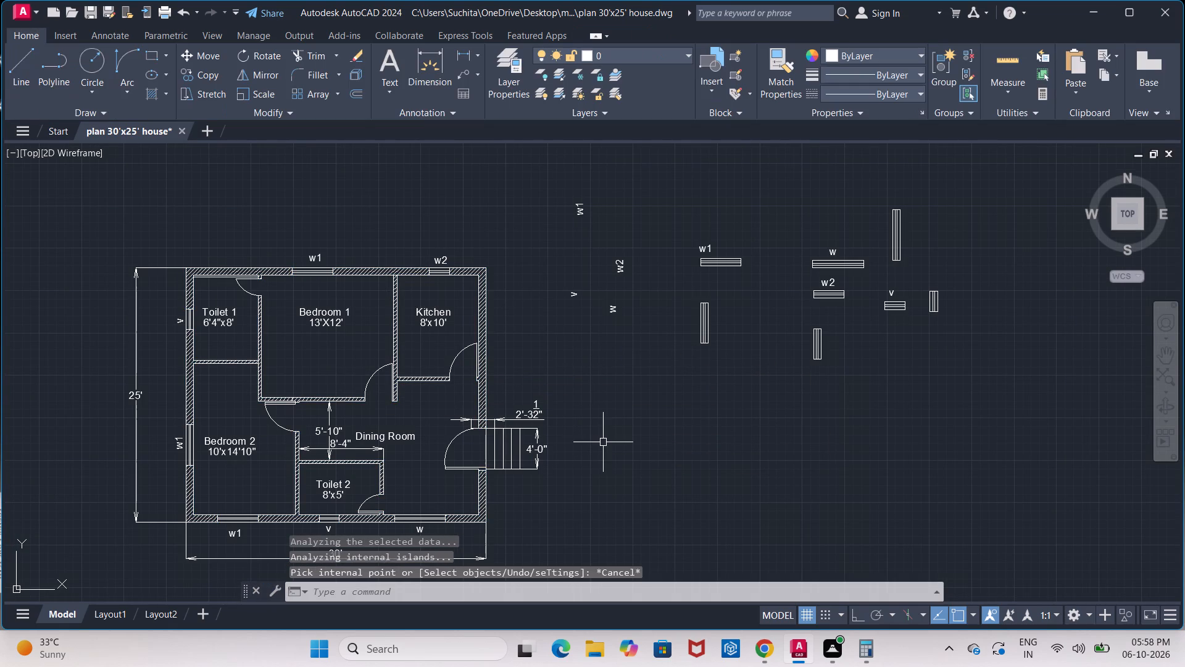
# Move all the spare window symbols and labels farther east, away from the floor plan.
pyautogui.scroll(-2, 606, 411)
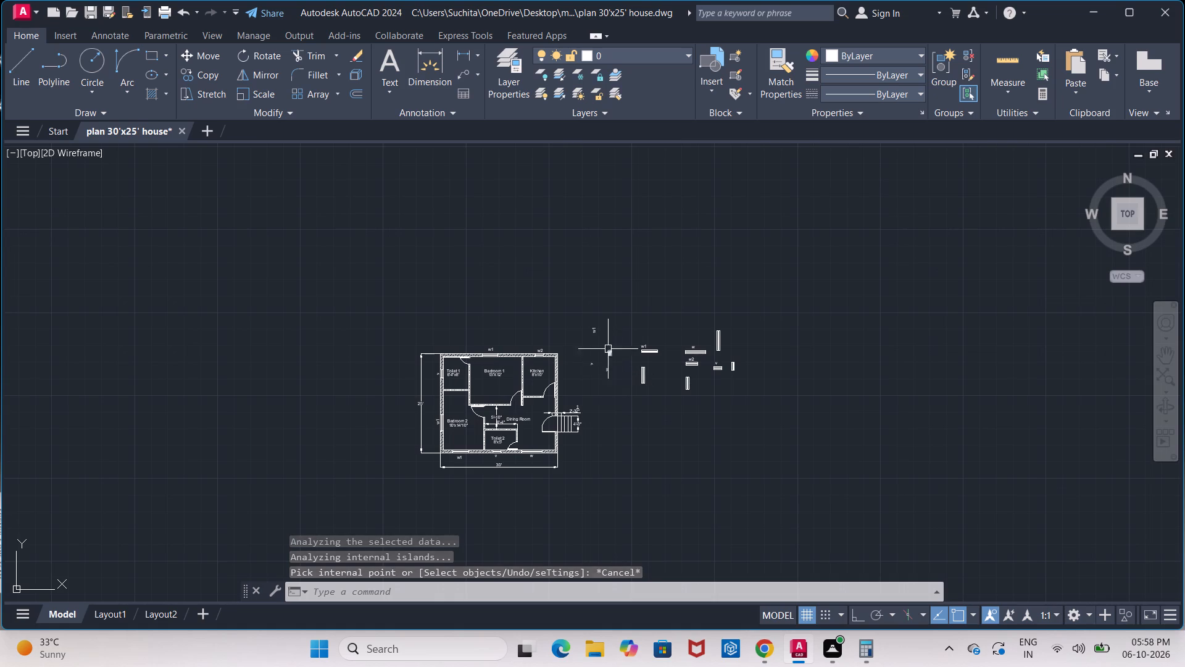
pyautogui.click(578, 309)
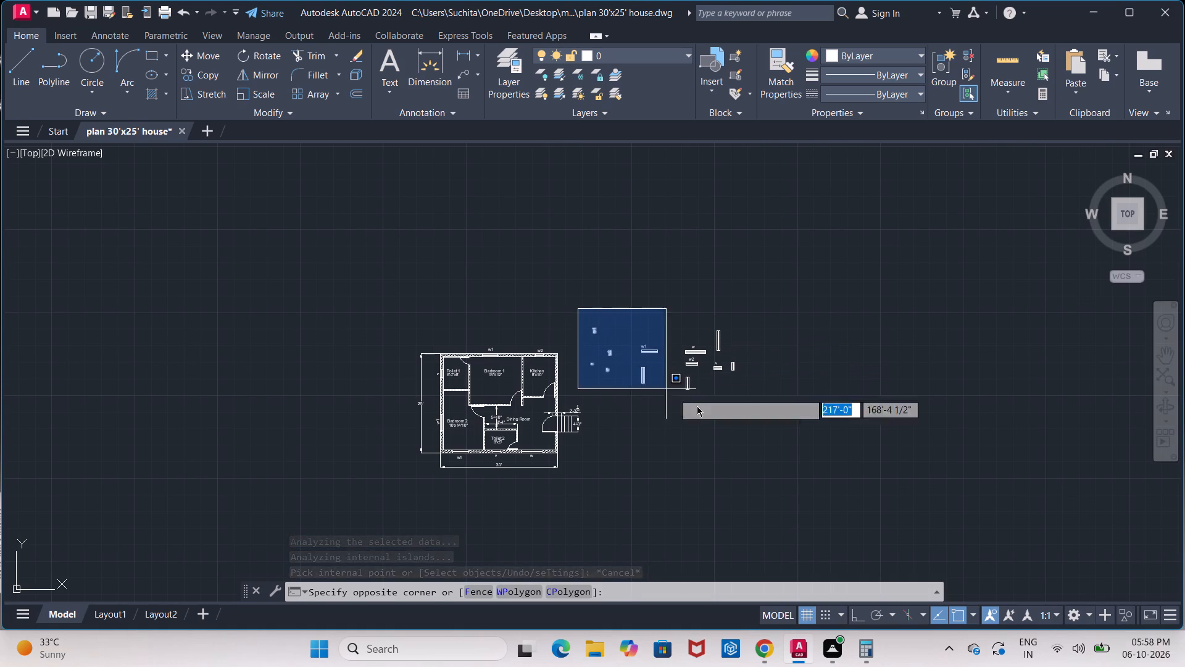
pyautogui.click(750, 406)
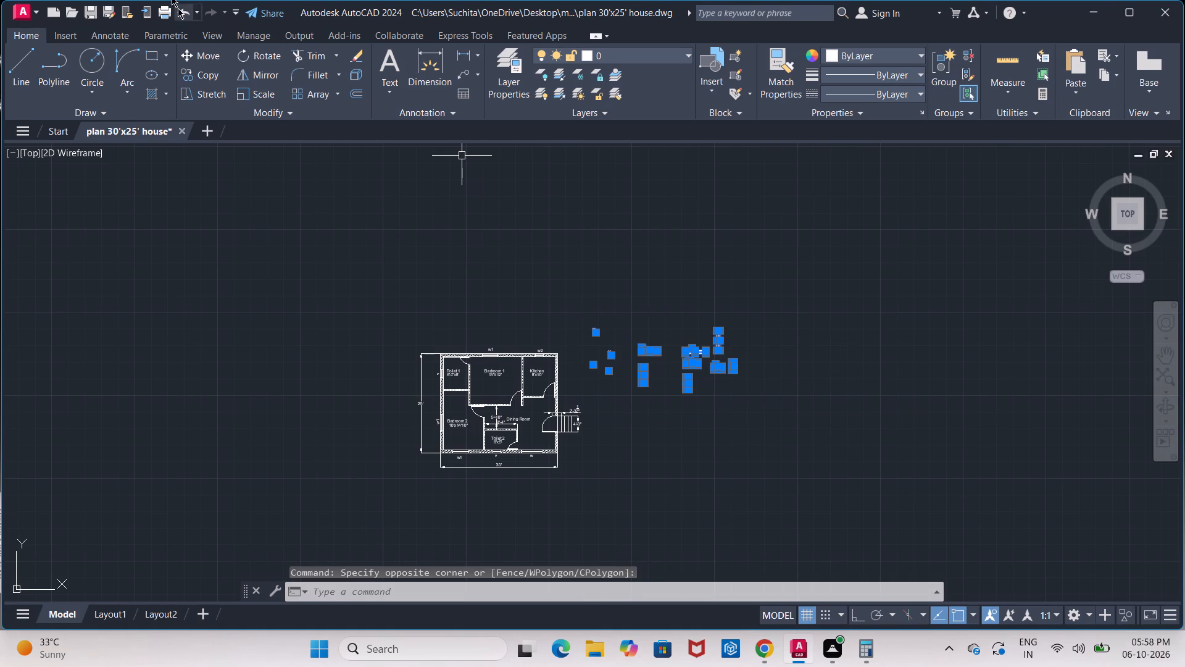
pyautogui.click(202, 56)
pyautogui.click(648, 329)
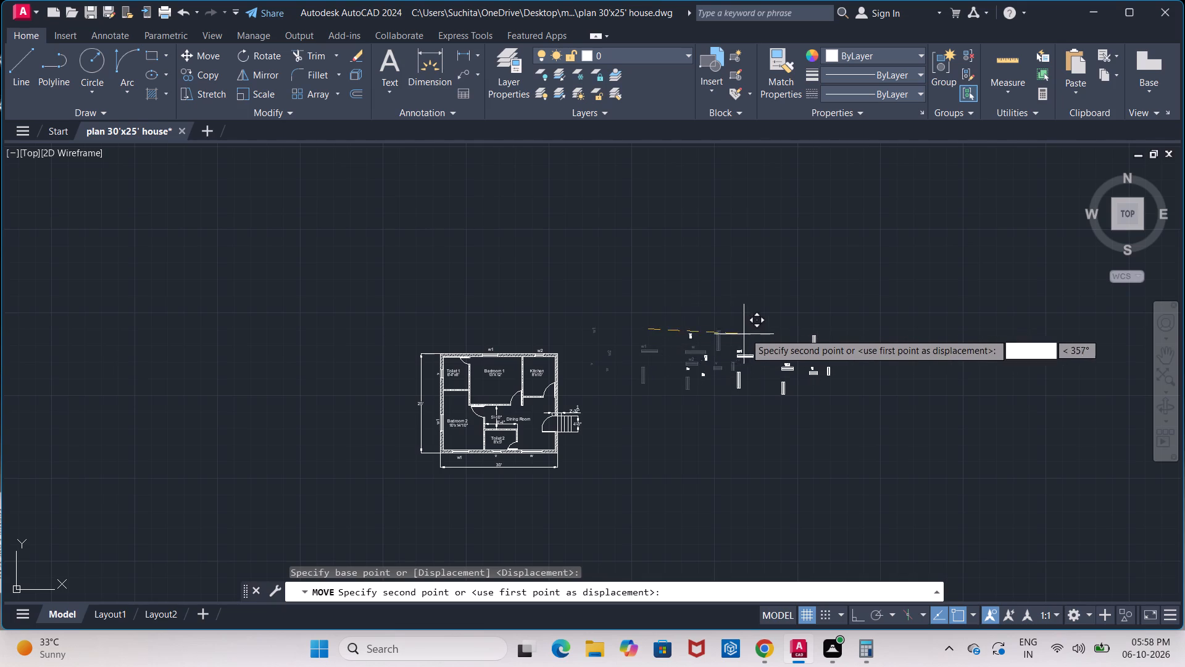
pyautogui.click(794, 323)
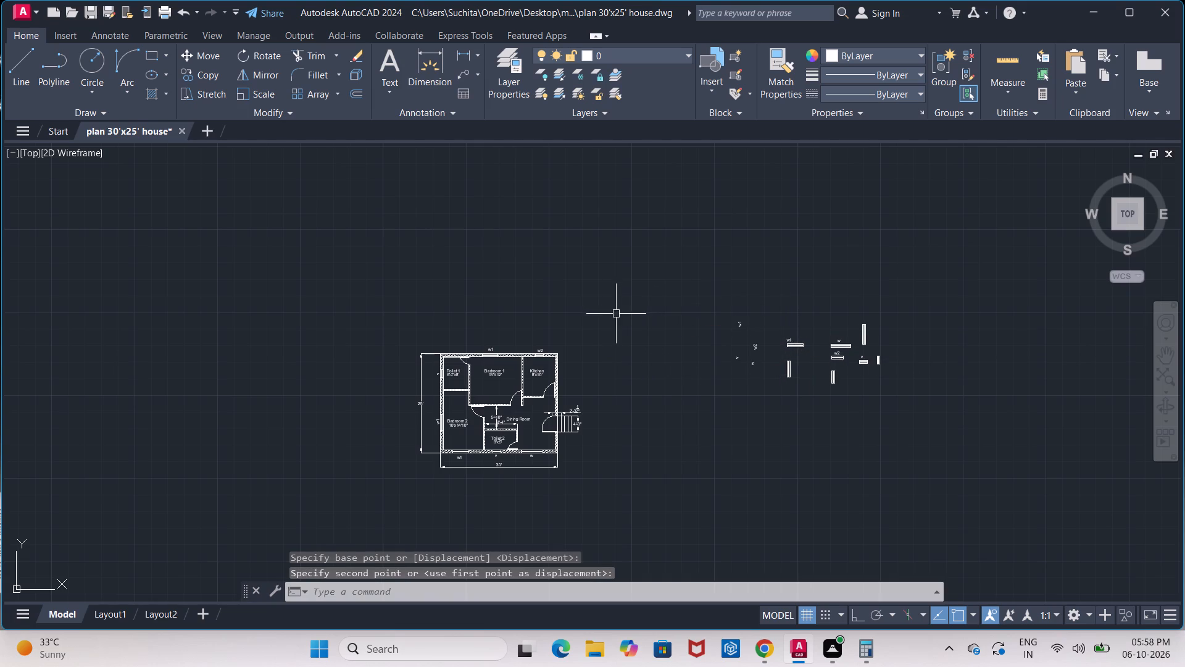
# Save the house plan drawing.
pyautogui.moveTo(617, 314); pyautogui.dragTo(645, 260, button='middle')
pyautogui.scroll(2, 600, 284)
pyautogui.moveTo(608, 277); pyautogui.dragTo(643, 189, button='middle')
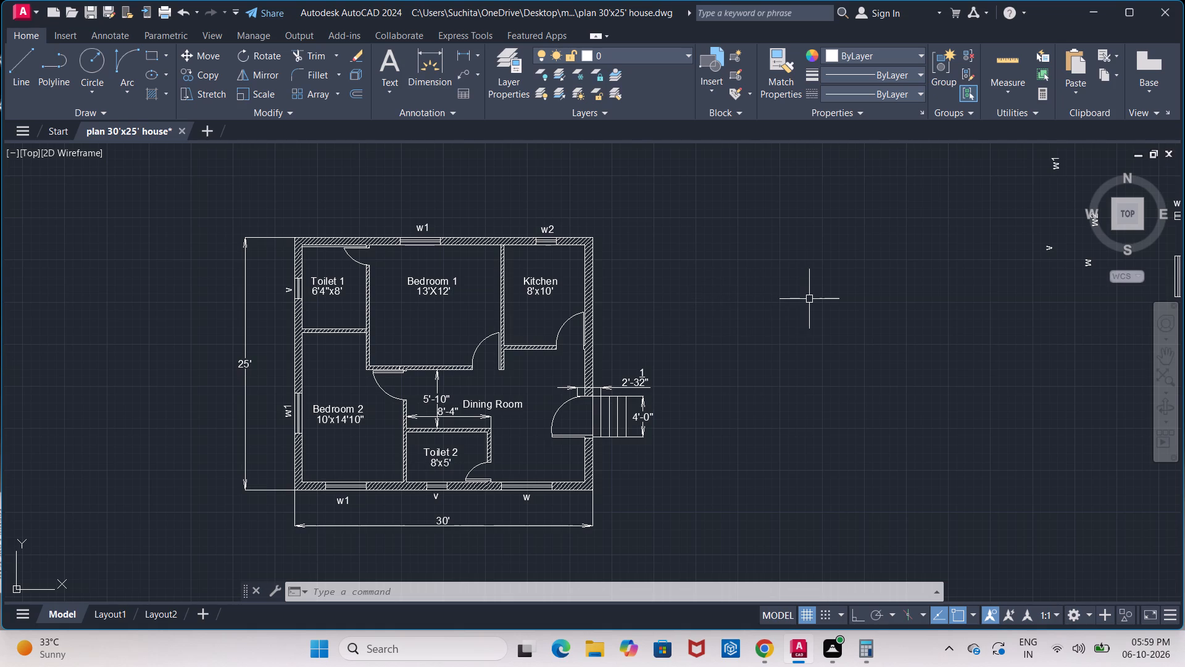
pyautogui.hotkey('ctrl', 's')
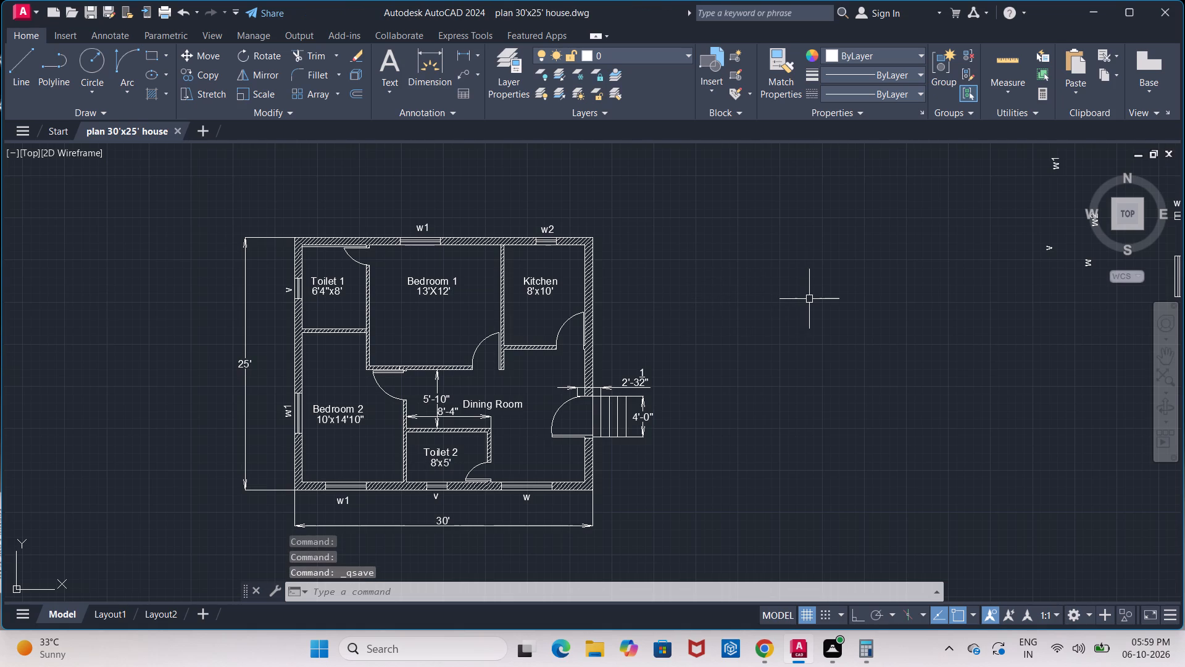
pyautogui.hotkey('ctrl', 's')
pyautogui.press('Escape')
pyautogui.press('Escape')
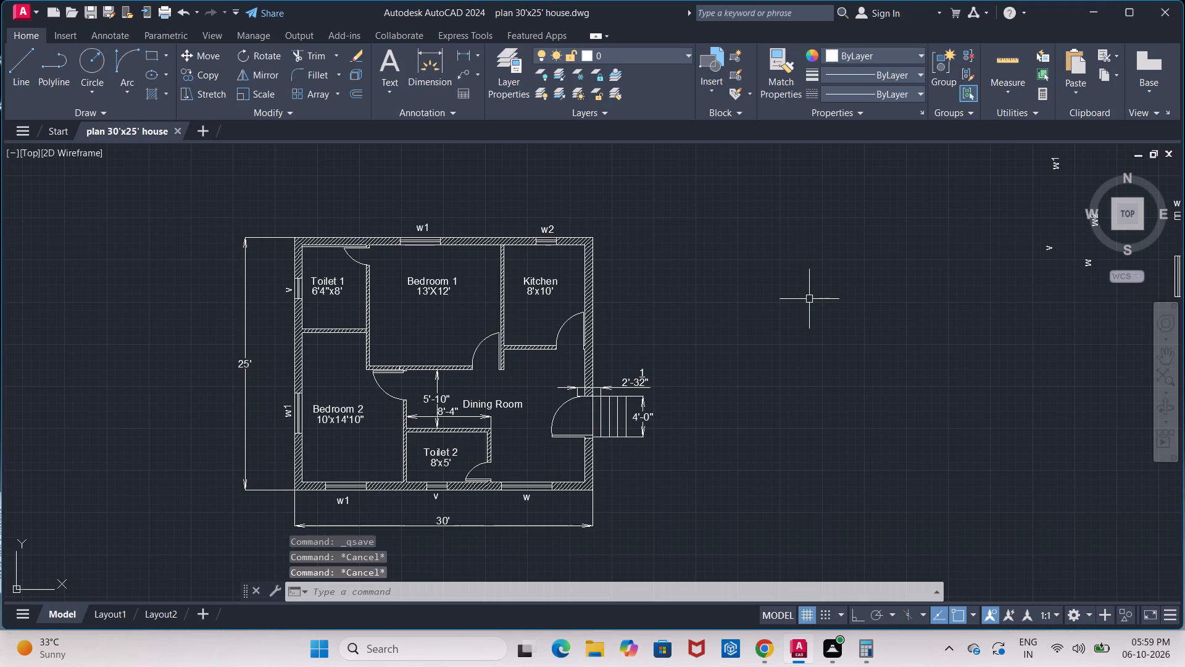
pyautogui.hotkey('ctrl', 's')
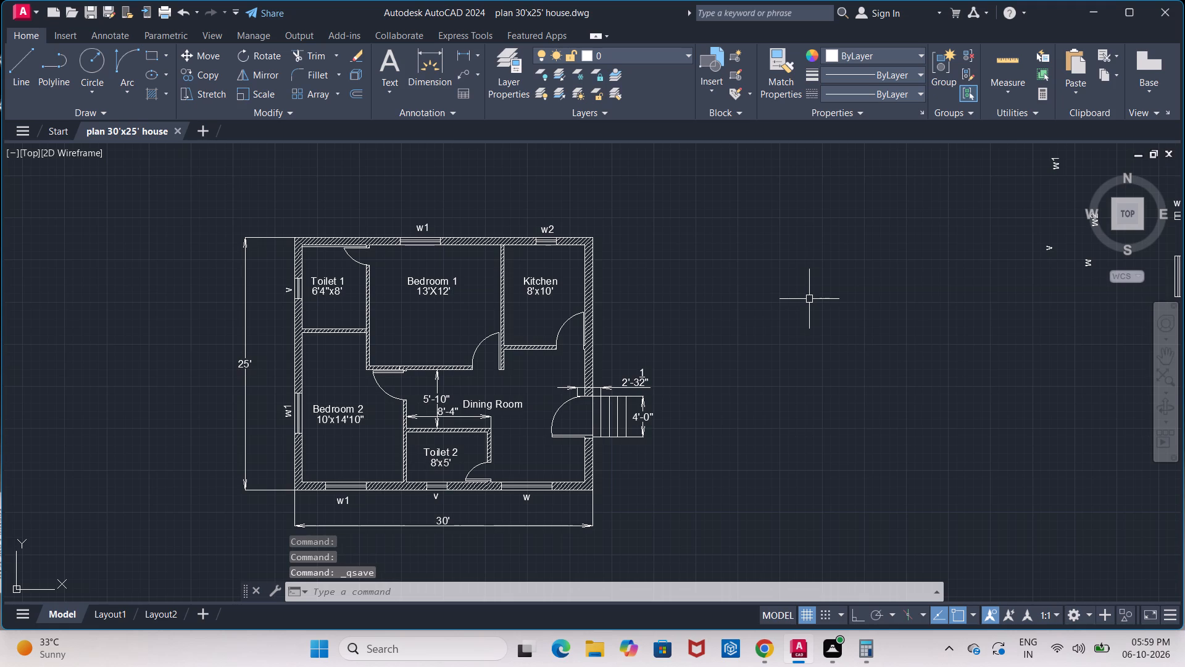
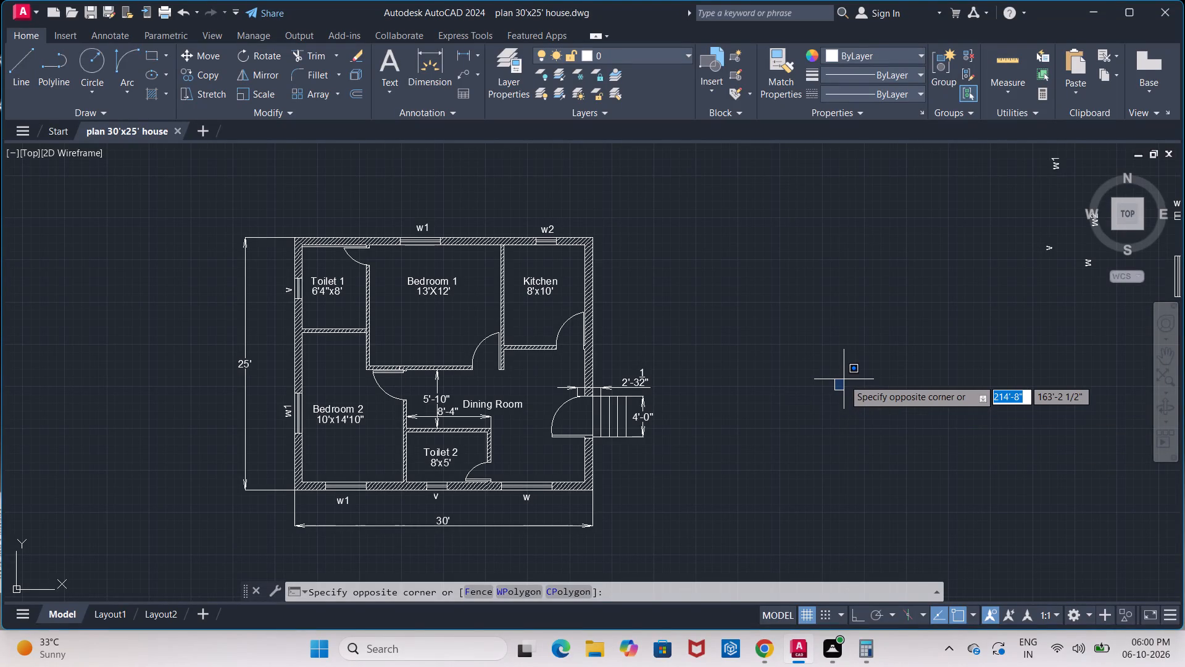
# Cancel the pending selection window and exit the program, closing the saved 30'x25' house plan drawing.
pyautogui.press('Escape')
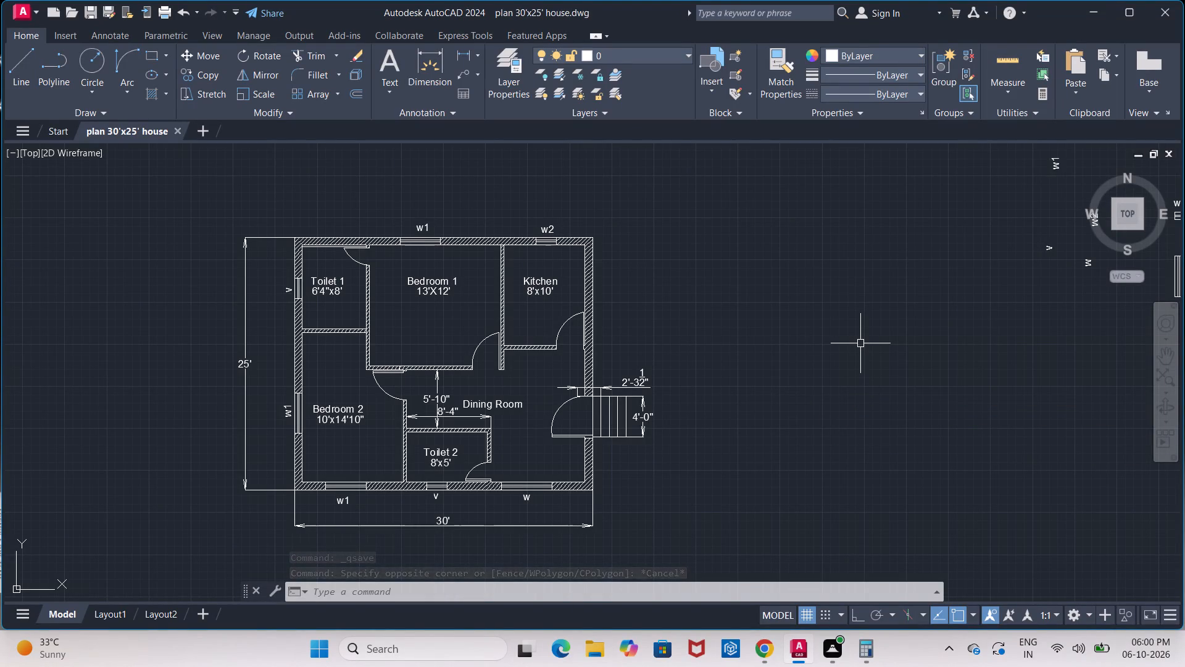
pyautogui.hotkey('alt', 'F4')
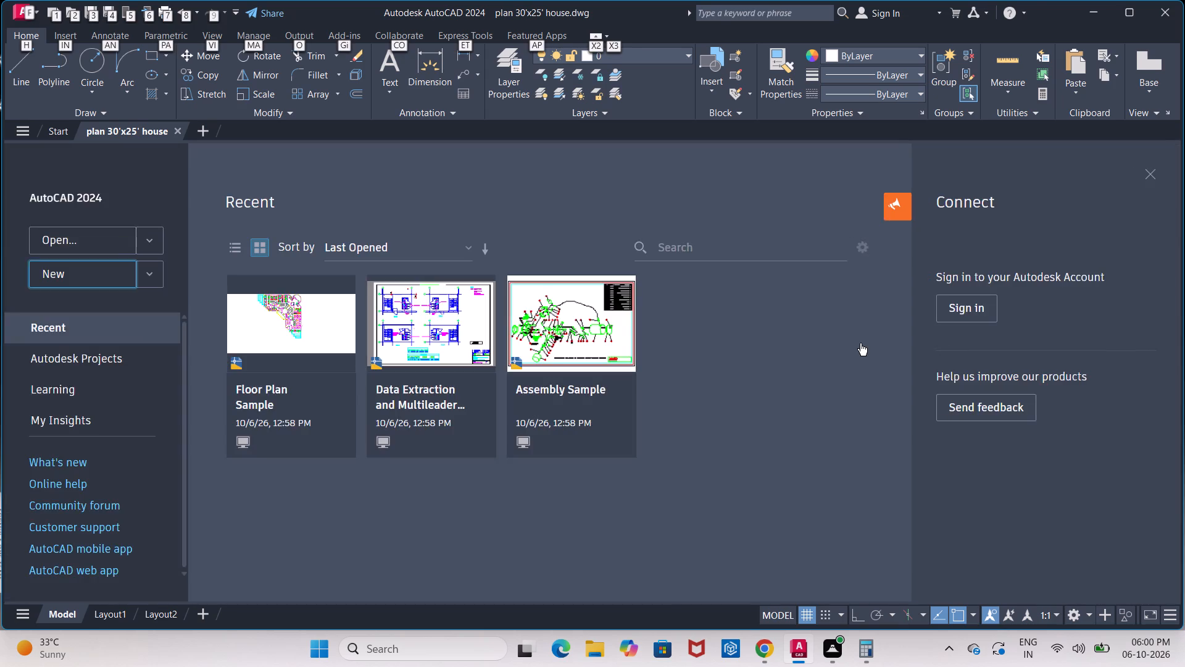
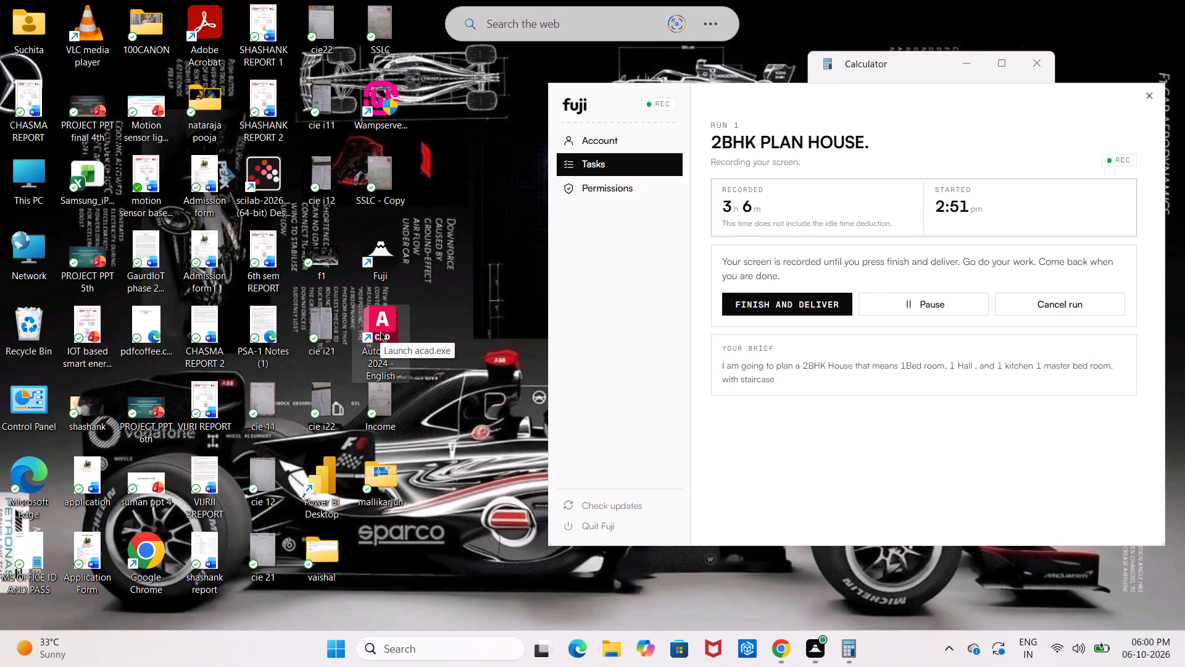
# Open the plan 30'x25' house DWG from the mallikarjun desktop folder, always using AutoCAD Application for .dwg files, and minimize the drawing window.
pyautogui.press('Escape')
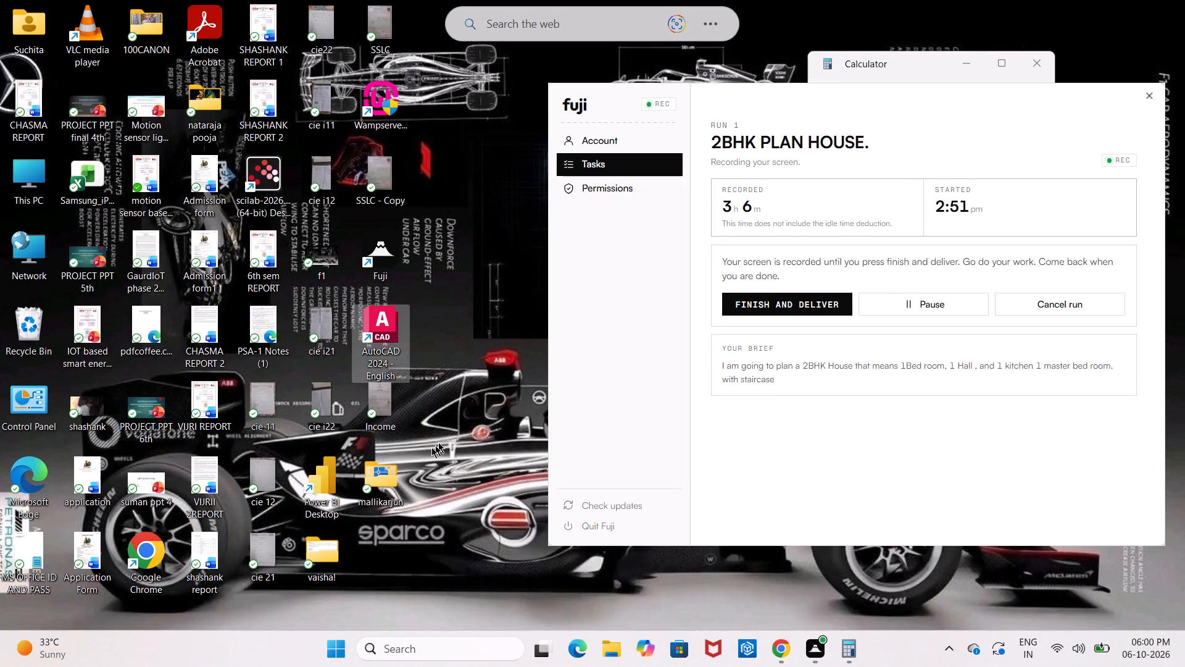
pyautogui.doubleClick(381, 481)
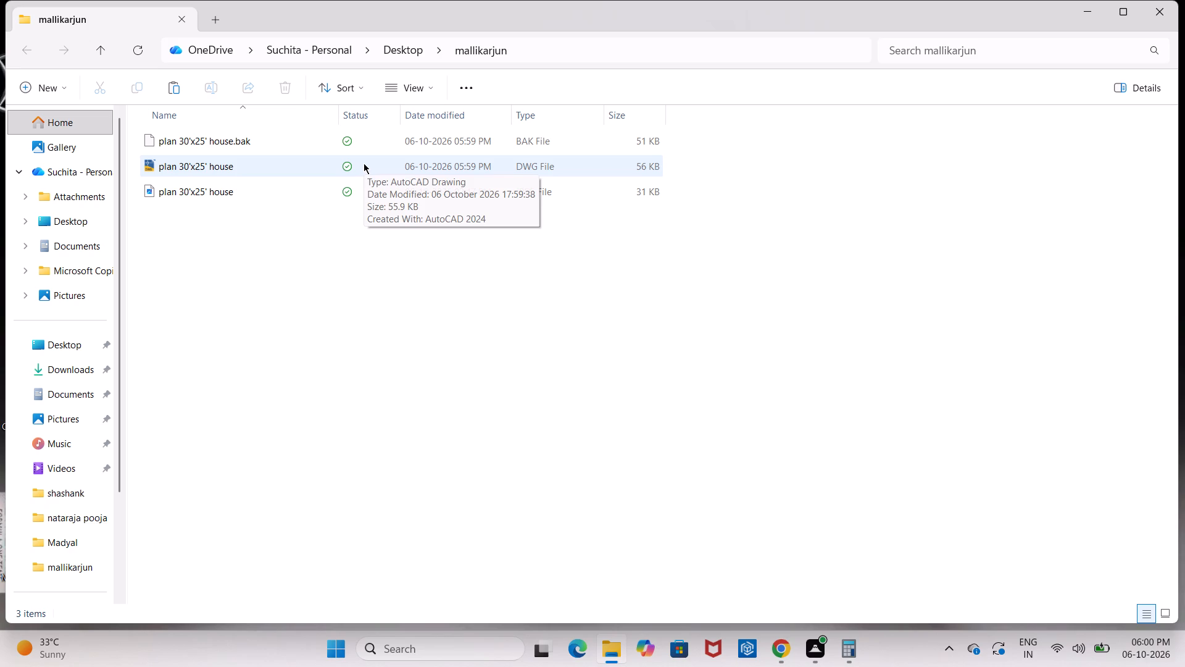
pyautogui.doubleClick(364, 163)
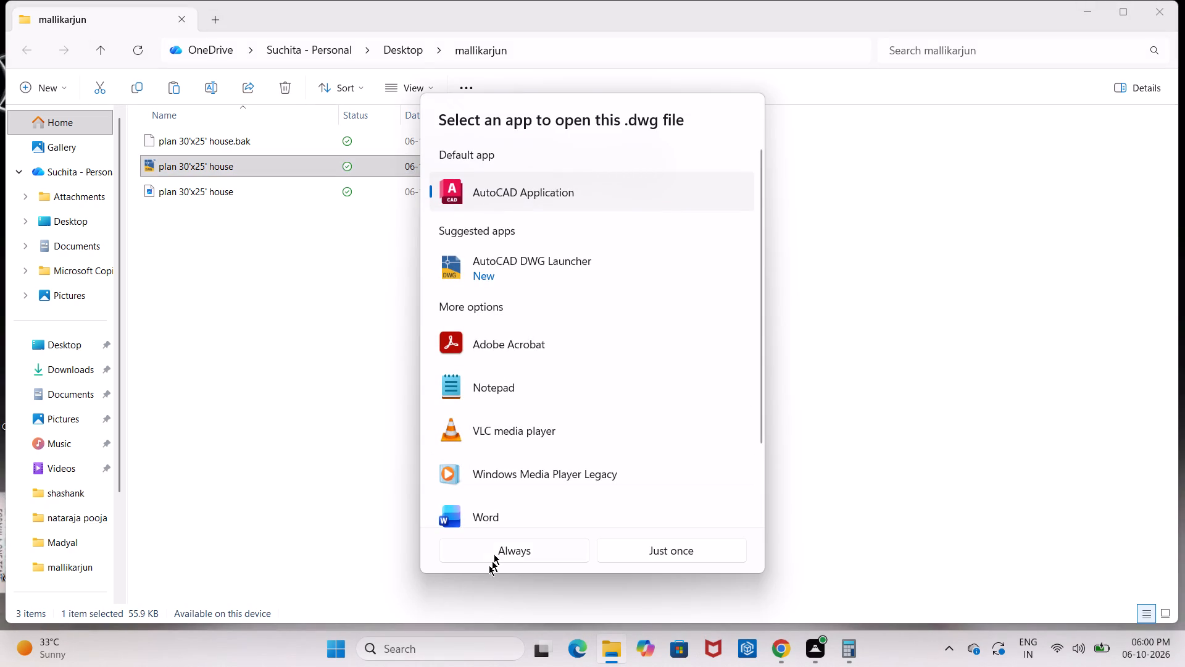
pyautogui.click(494, 553)
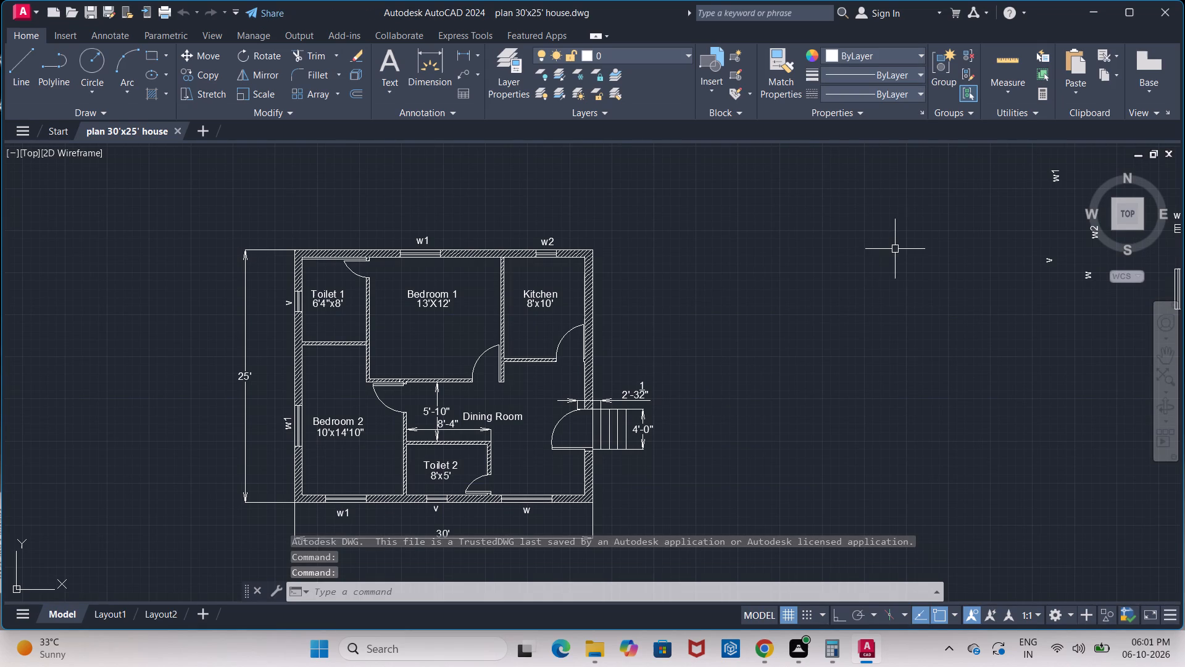
pyautogui.click(1097, 6)
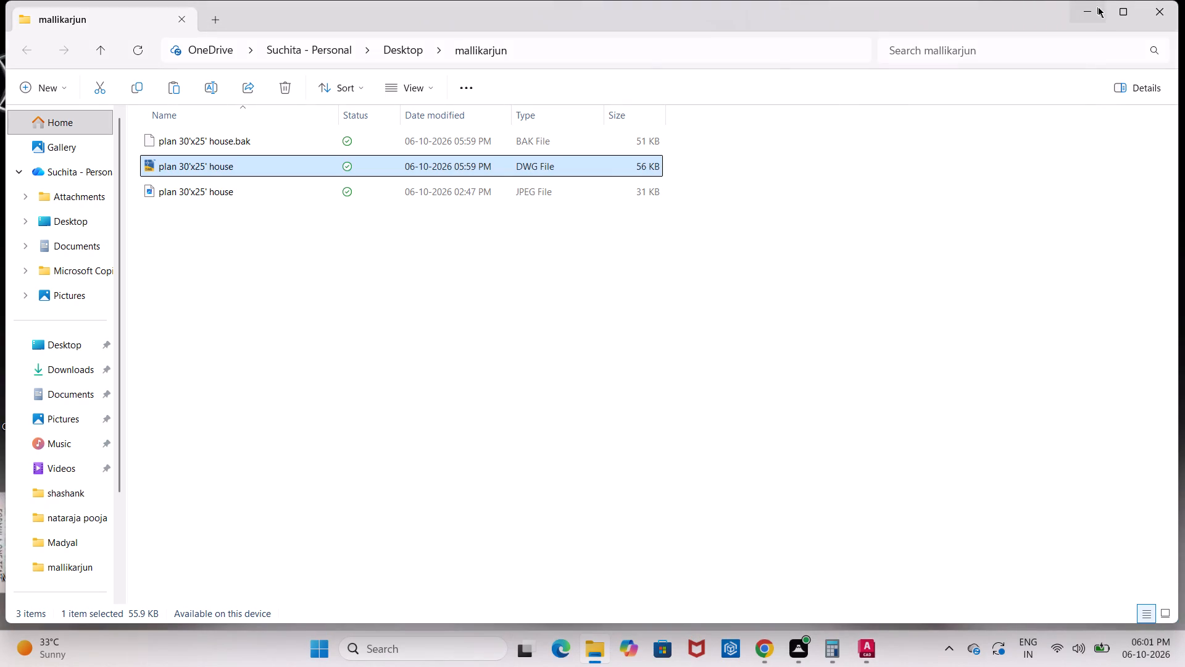
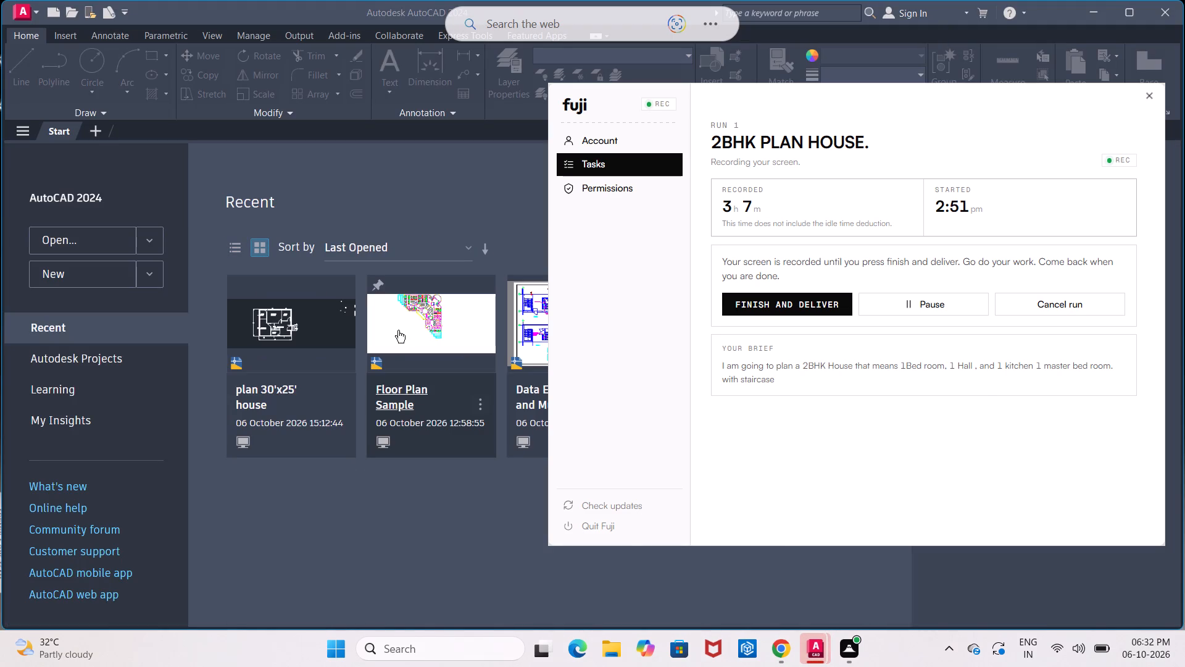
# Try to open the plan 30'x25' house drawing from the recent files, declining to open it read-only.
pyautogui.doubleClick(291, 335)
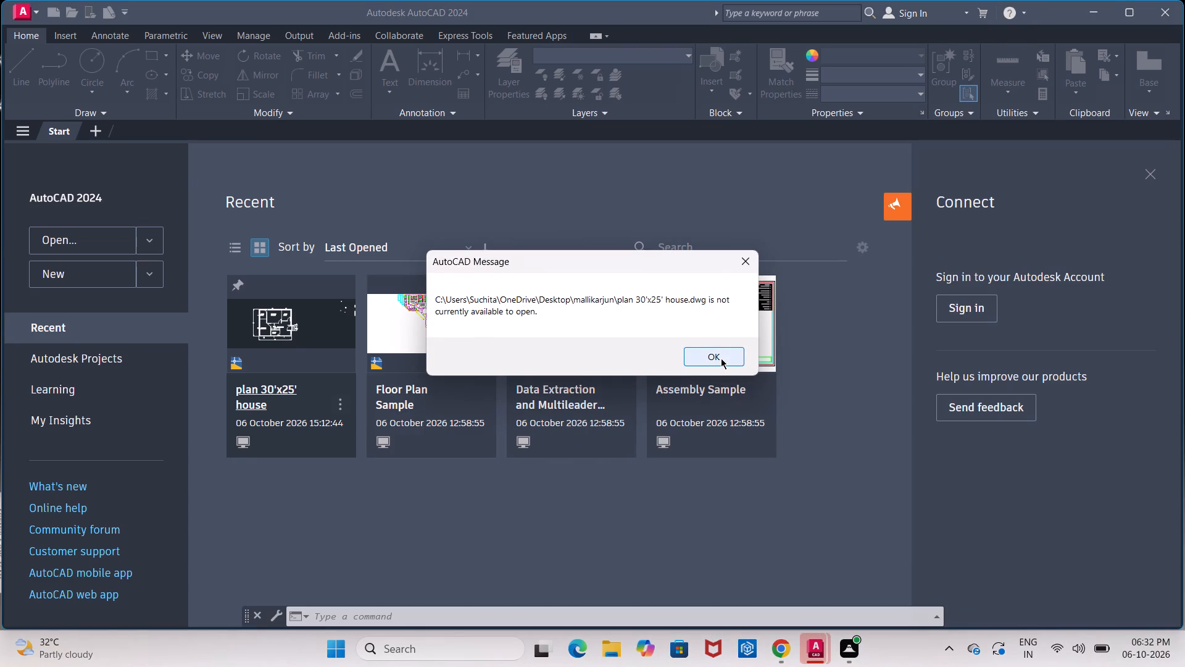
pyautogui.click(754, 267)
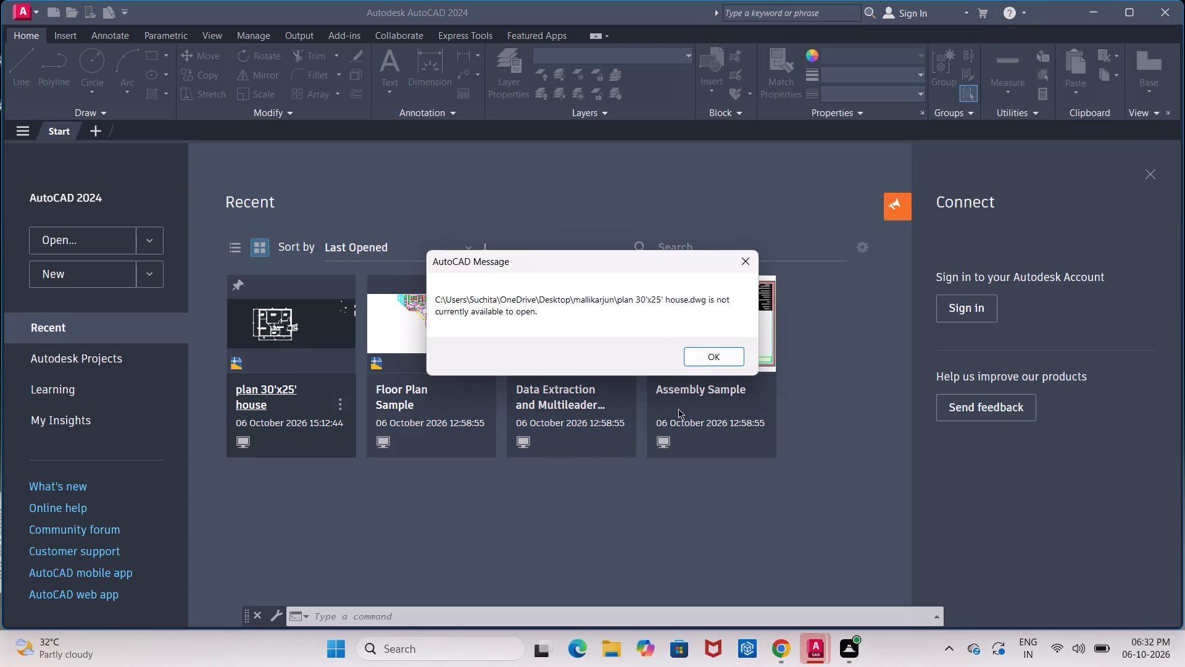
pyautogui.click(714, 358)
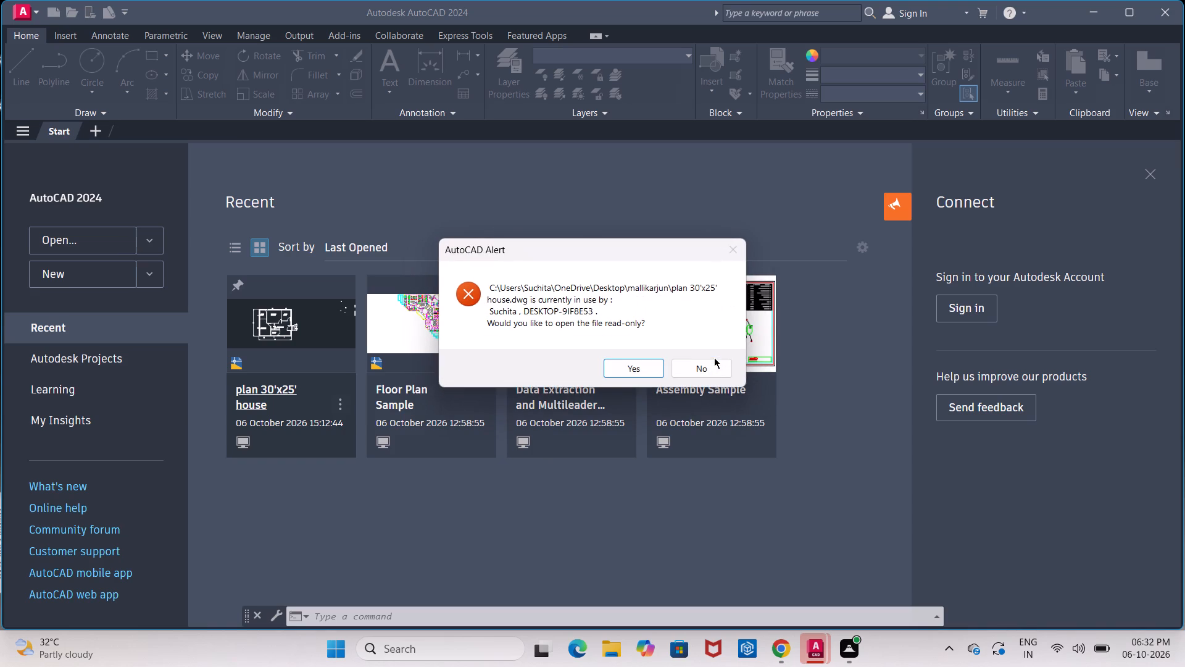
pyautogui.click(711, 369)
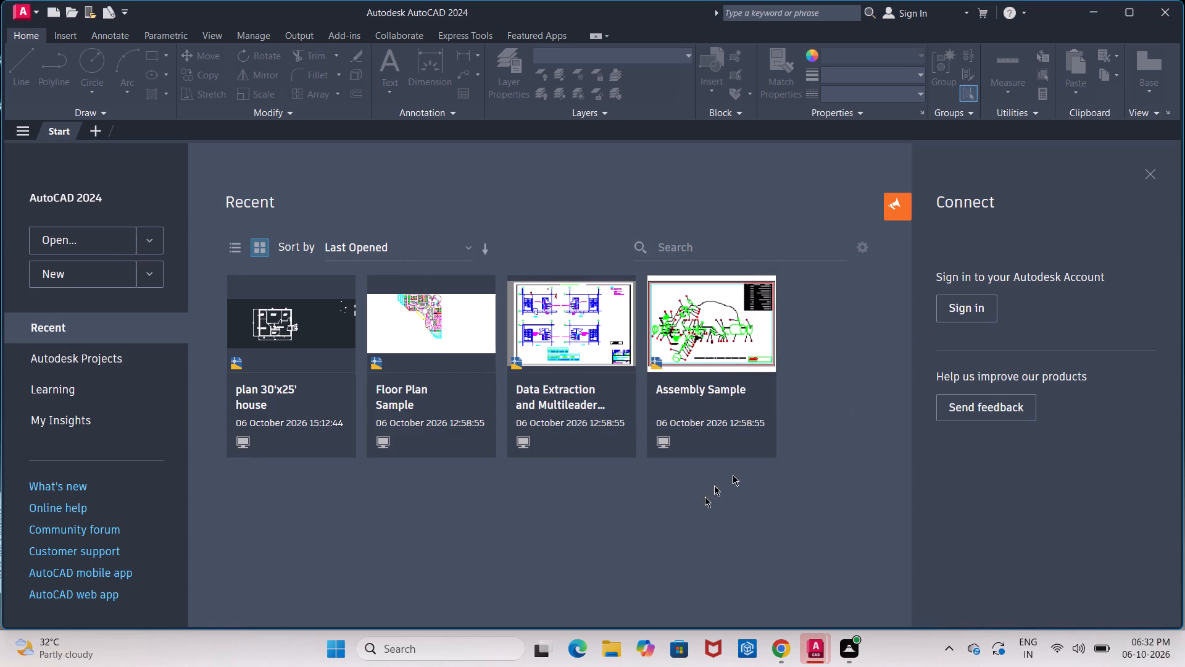
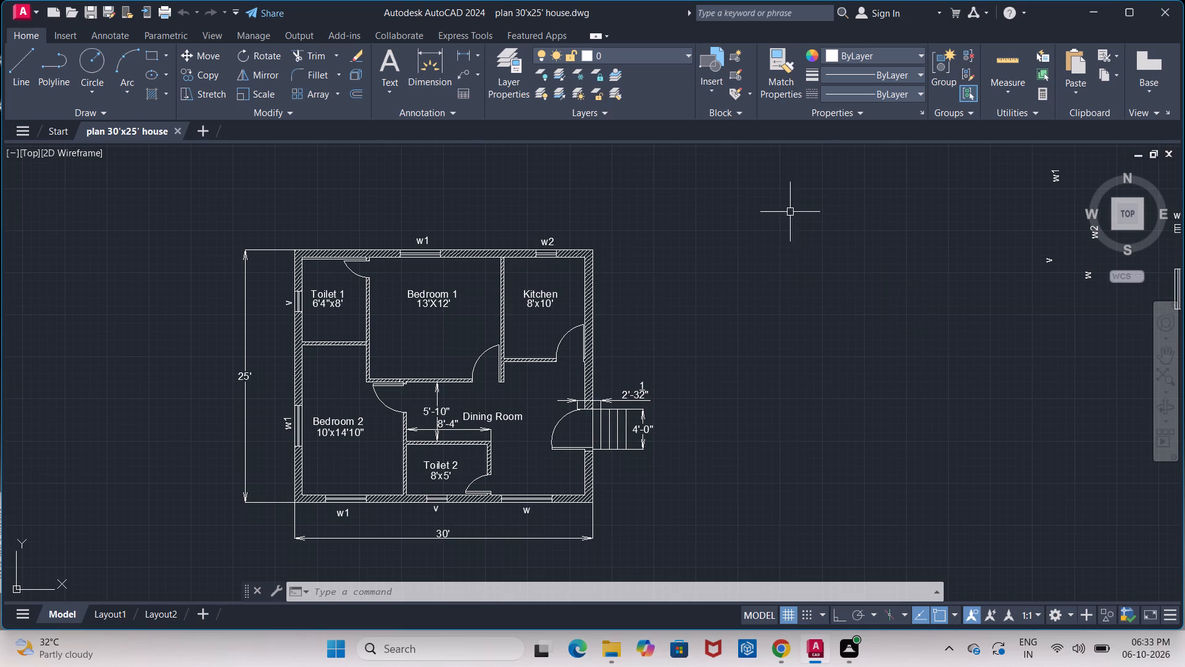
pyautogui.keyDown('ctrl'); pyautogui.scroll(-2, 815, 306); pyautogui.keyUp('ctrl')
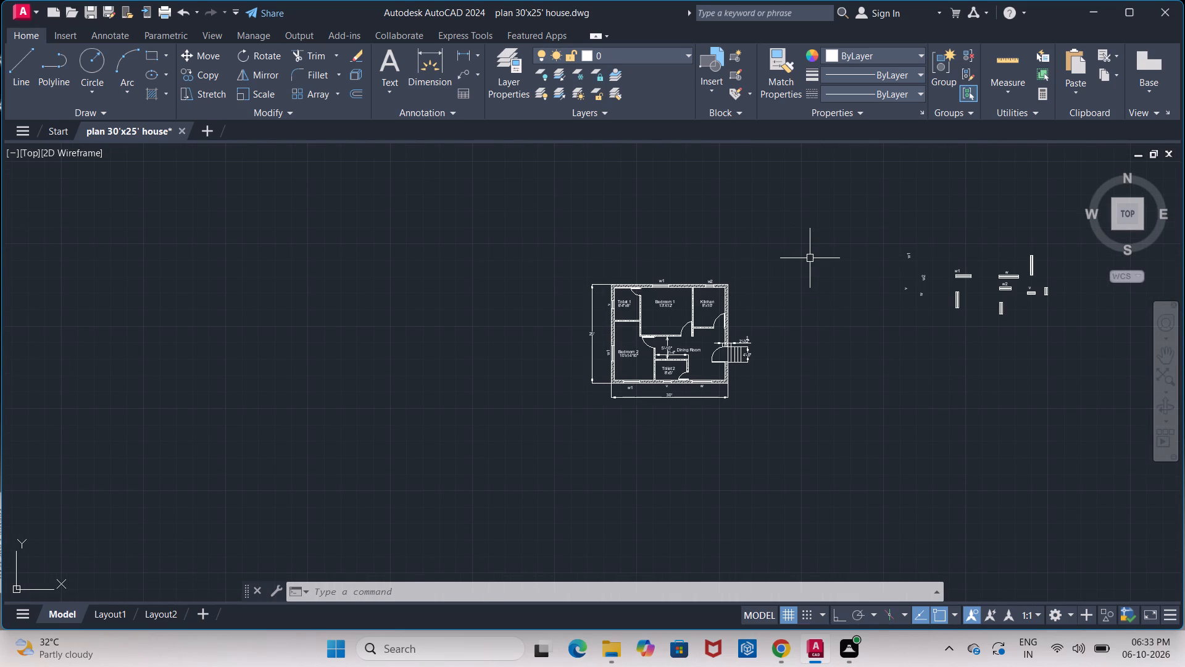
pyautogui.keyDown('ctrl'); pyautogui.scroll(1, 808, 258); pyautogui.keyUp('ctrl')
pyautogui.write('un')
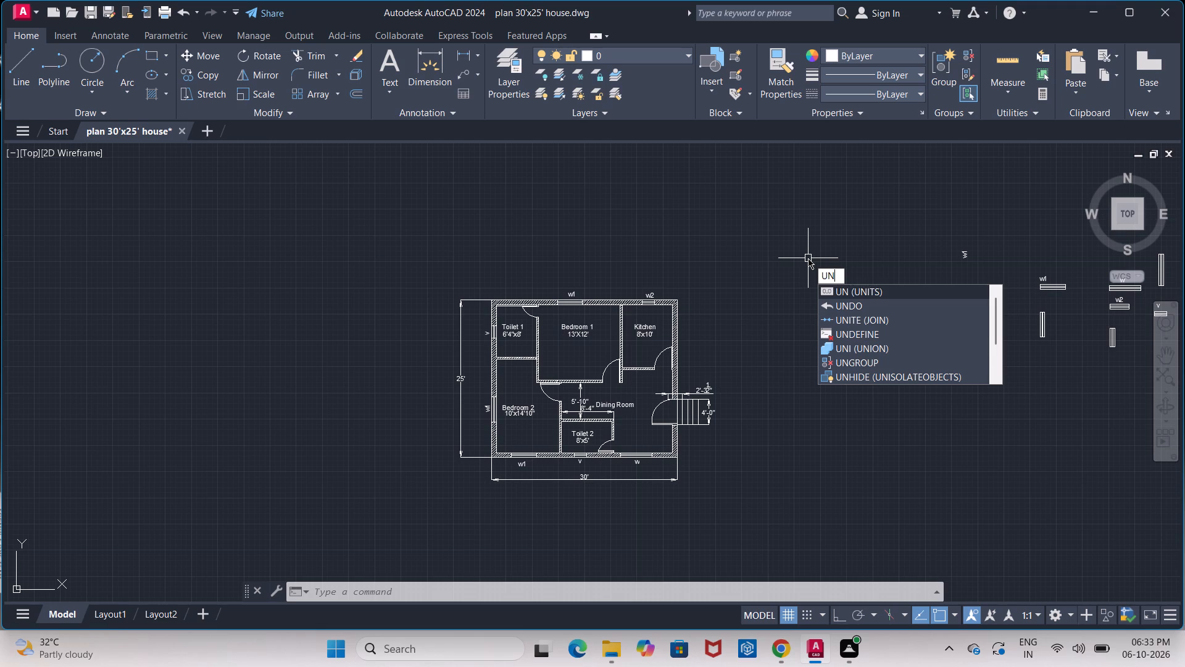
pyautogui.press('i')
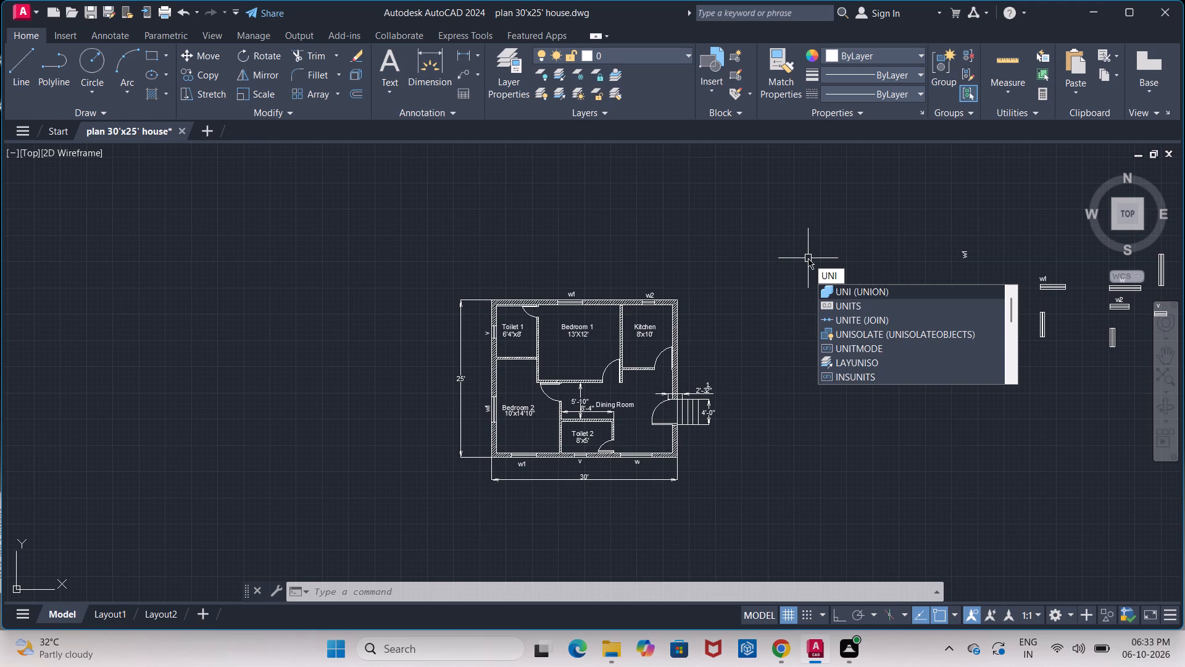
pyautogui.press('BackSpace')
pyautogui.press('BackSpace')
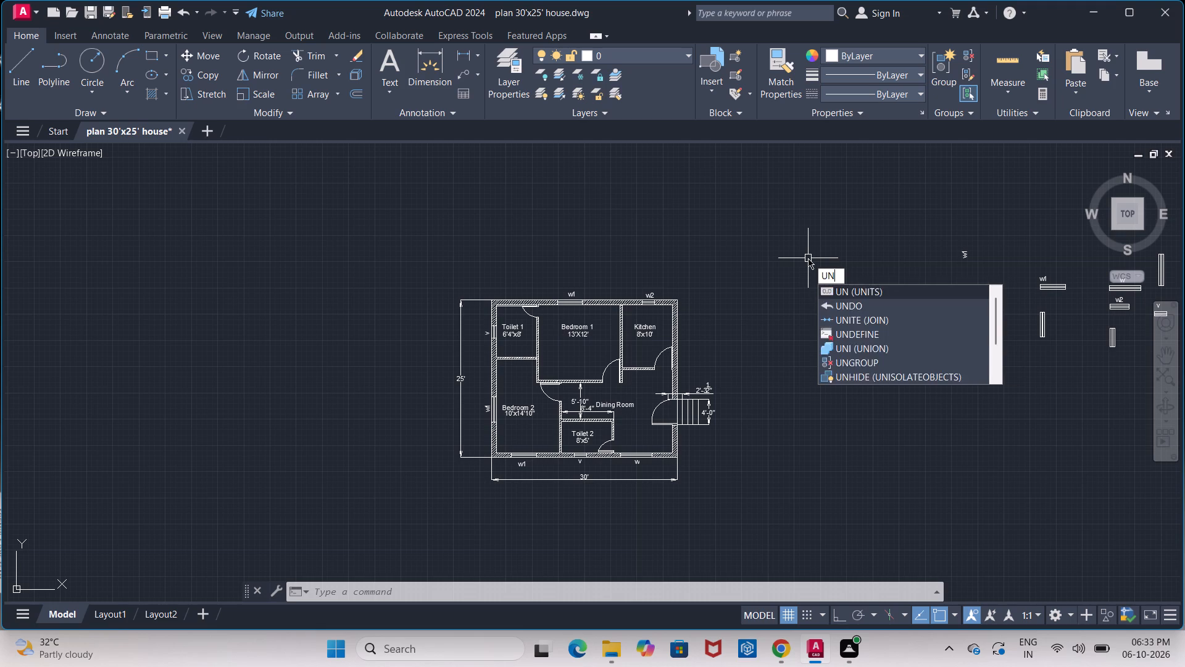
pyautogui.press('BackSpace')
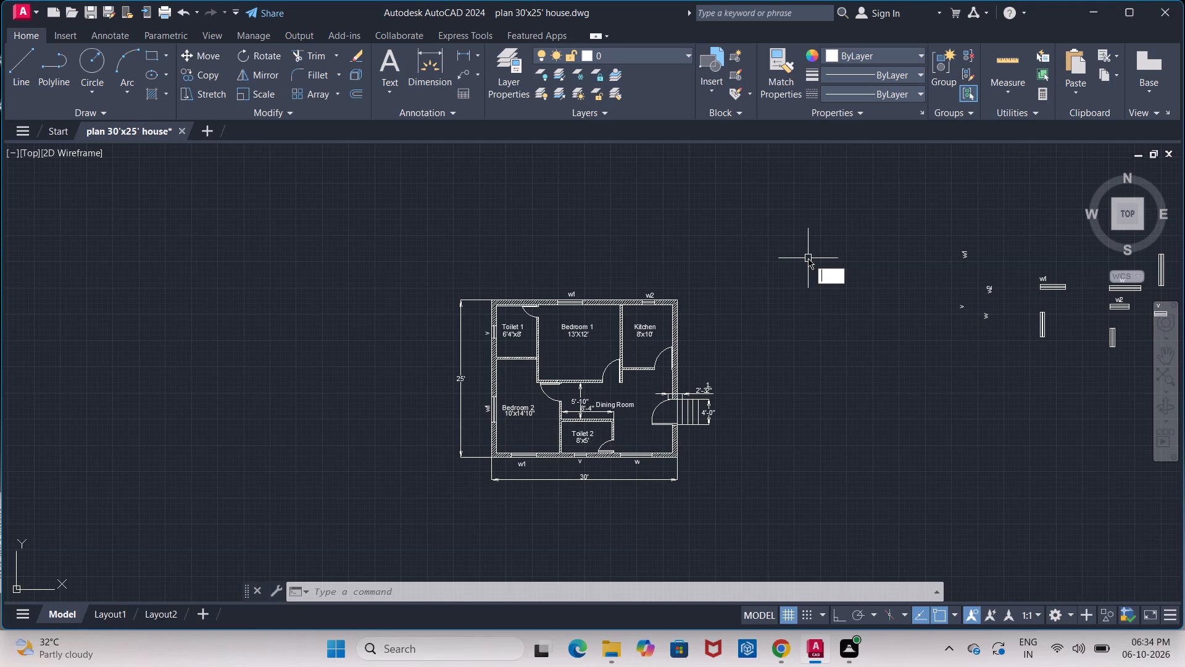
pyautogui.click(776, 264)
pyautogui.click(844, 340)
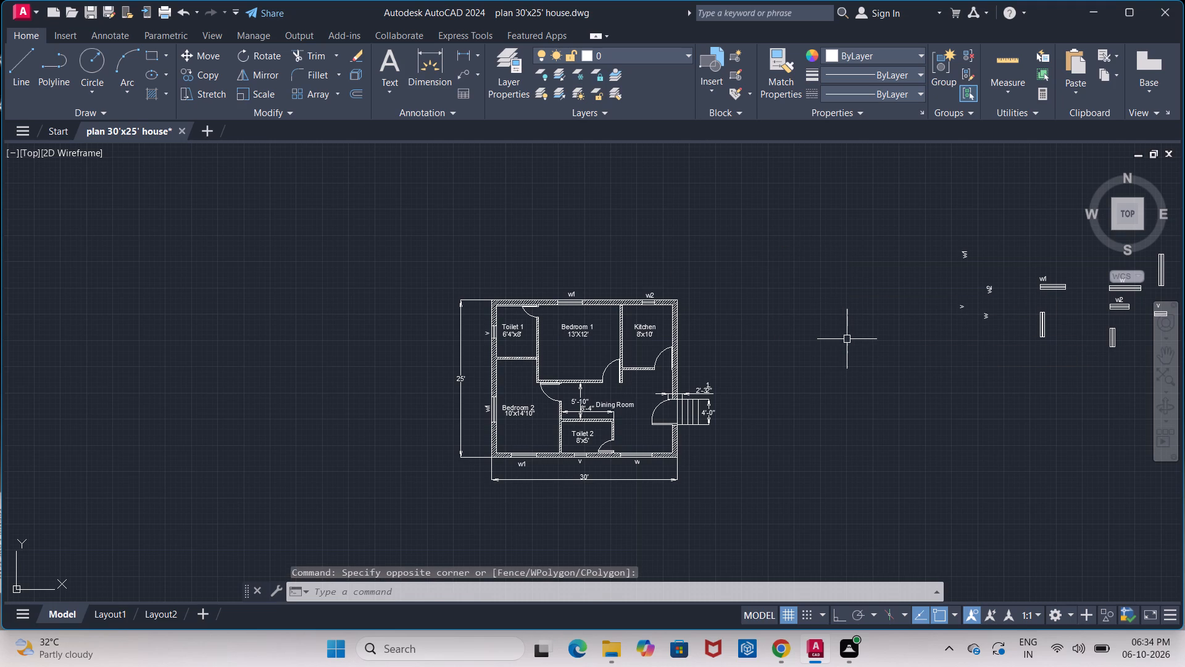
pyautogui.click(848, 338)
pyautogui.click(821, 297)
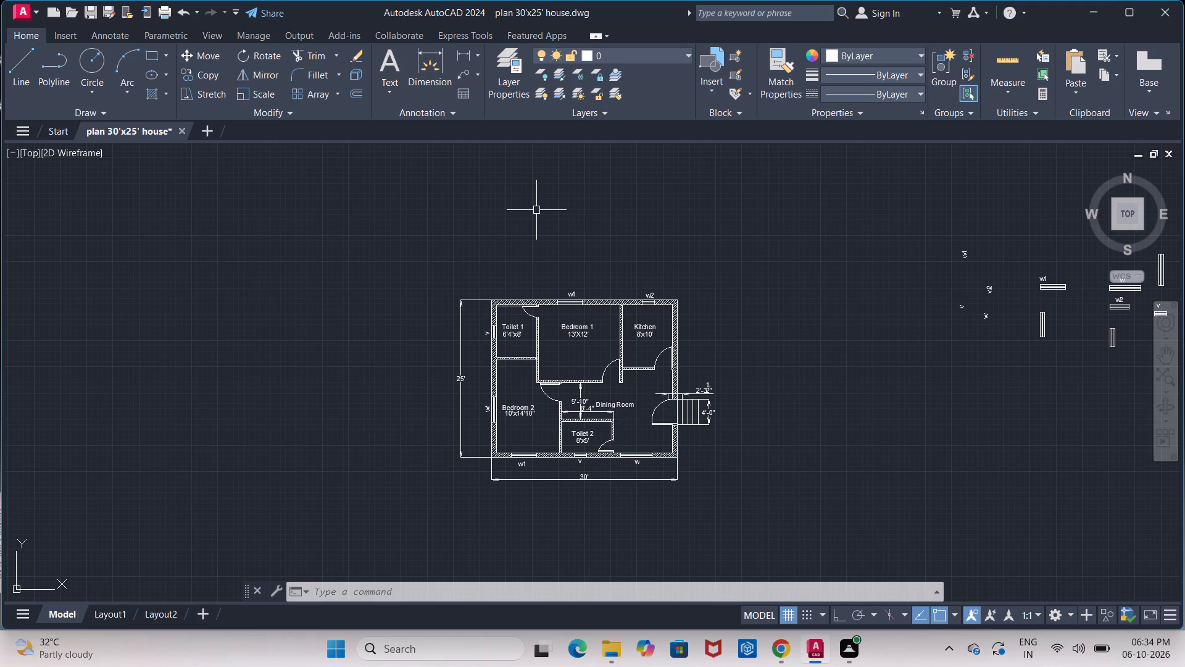
# Create two new layers in the drawing's layer list.
pyautogui.click(512, 79)
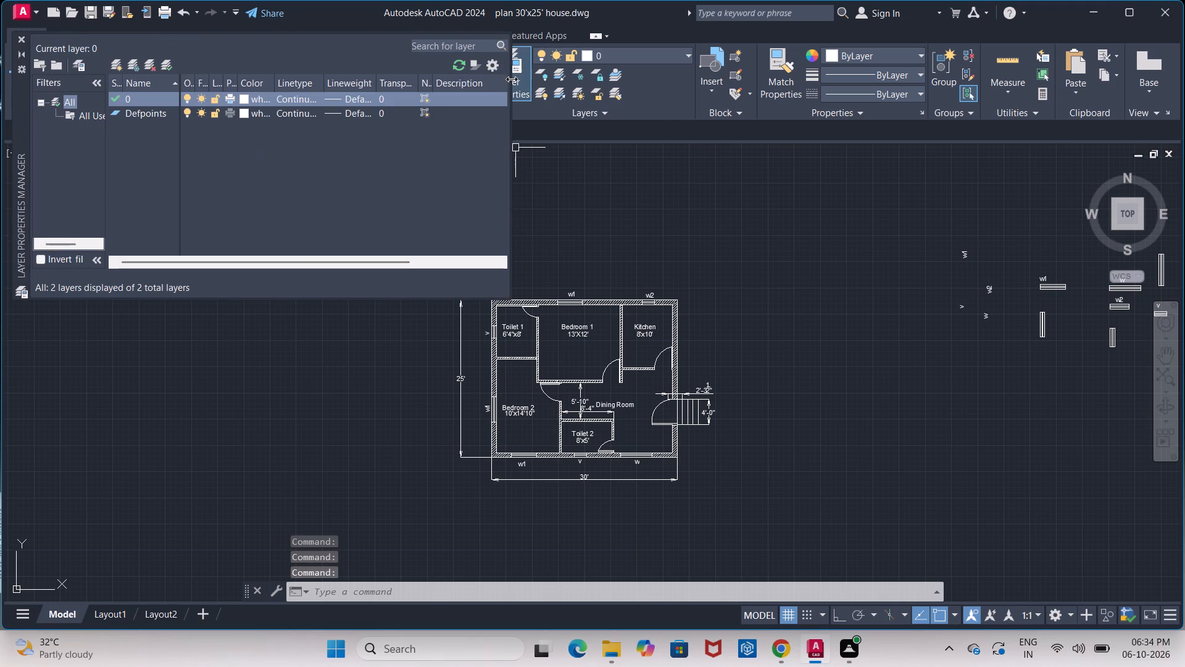
pyautogui.rightClick(160, 96)
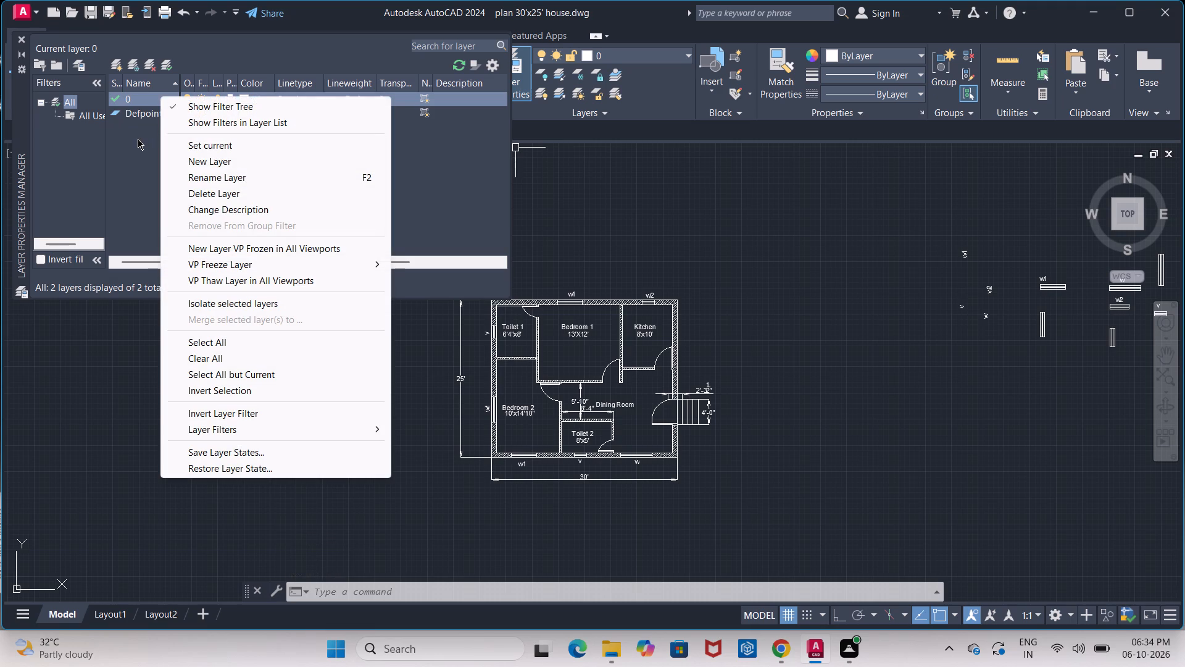
pyautogui.click(193, 159)
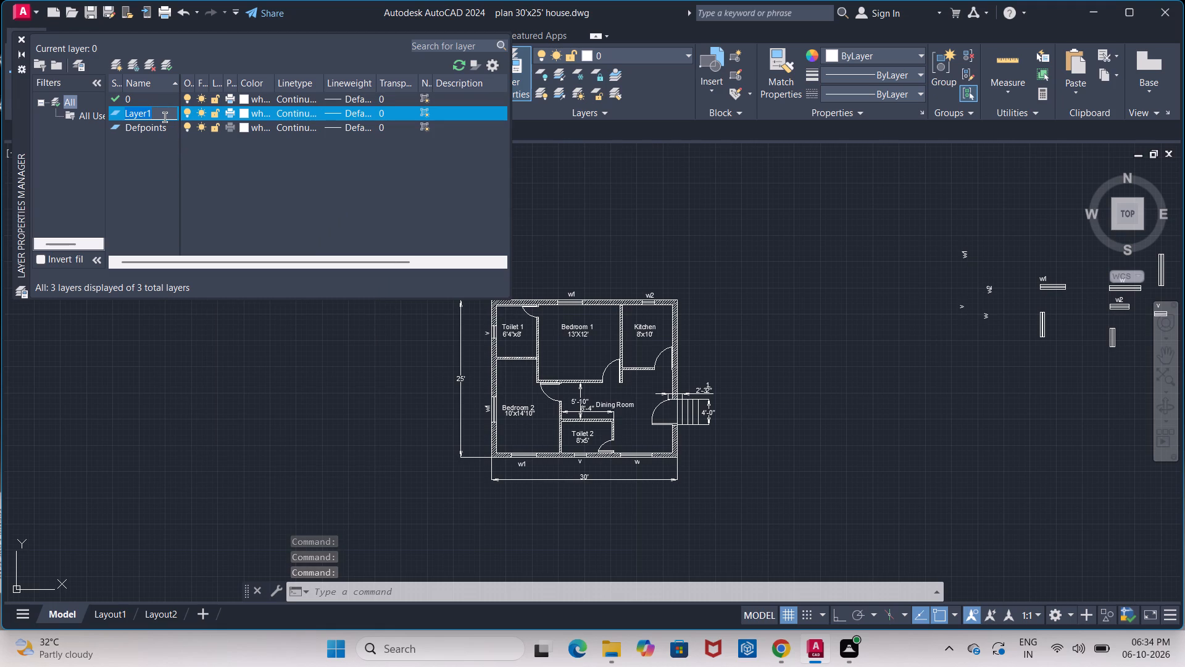
pyautogui.rightClick(164, 120)
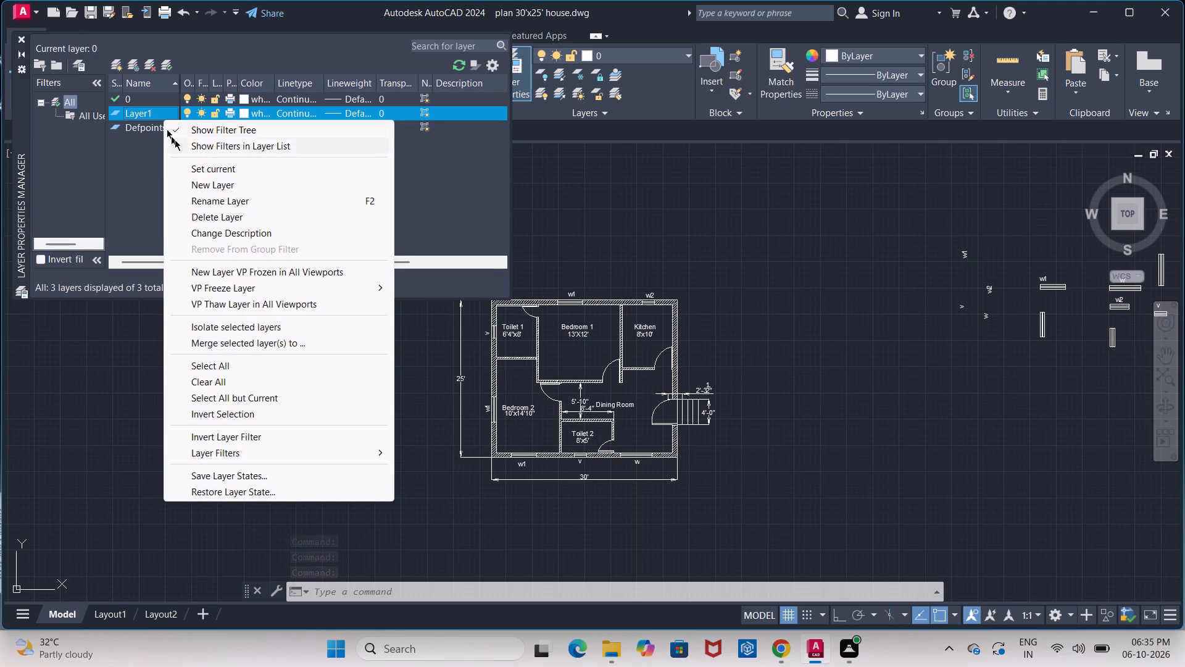
pyautogui.click(194, 185)
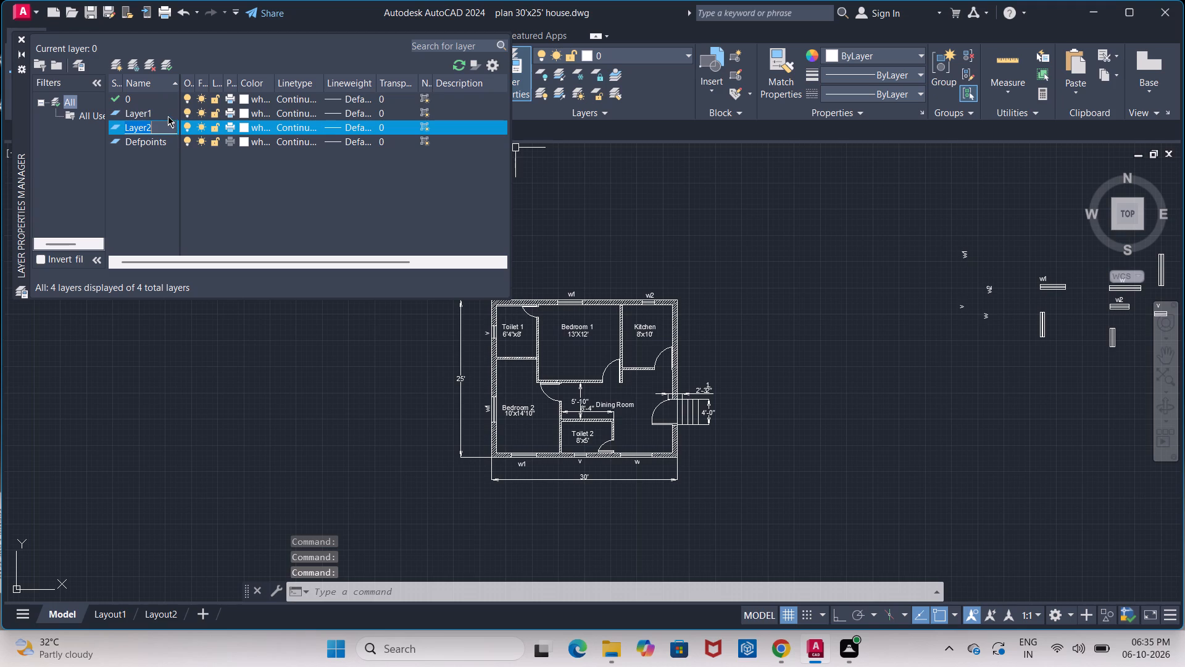
# Make the first new layer, Layer1, current and rename it window.
pyautogui.click(168, 116)
pyautogui.doubleClick(168, 116)
pyautogui.click(164, 112)
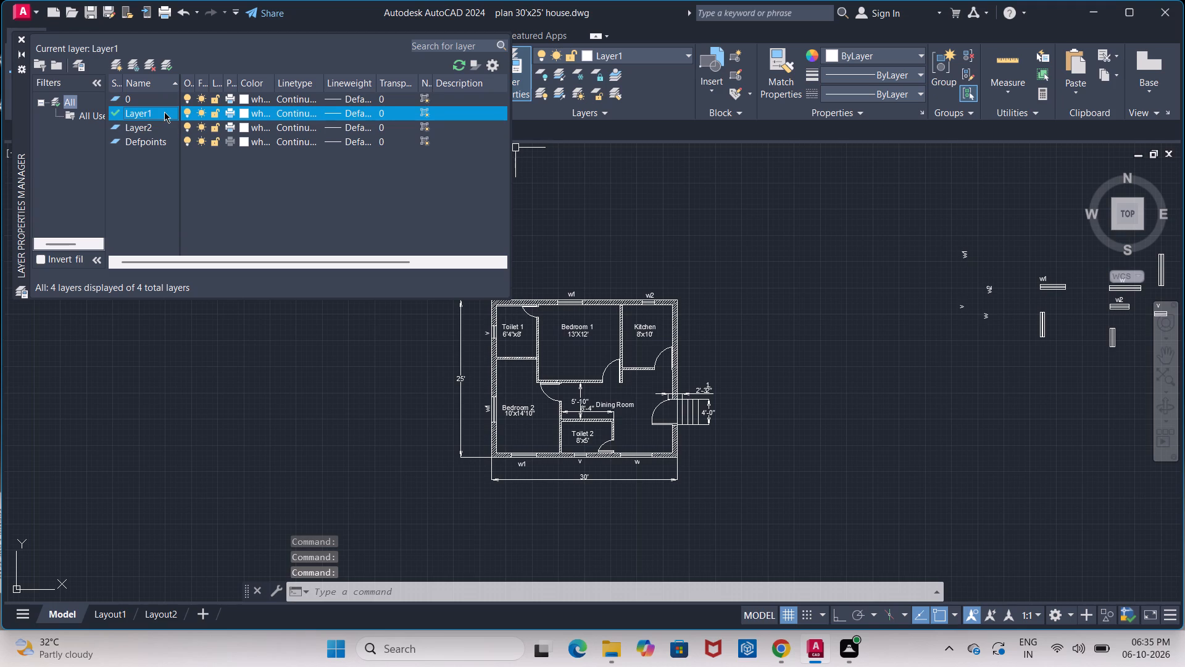
pyautogui.tripleClick(164, 112)
pyautogui.doubleClick(157, 112)
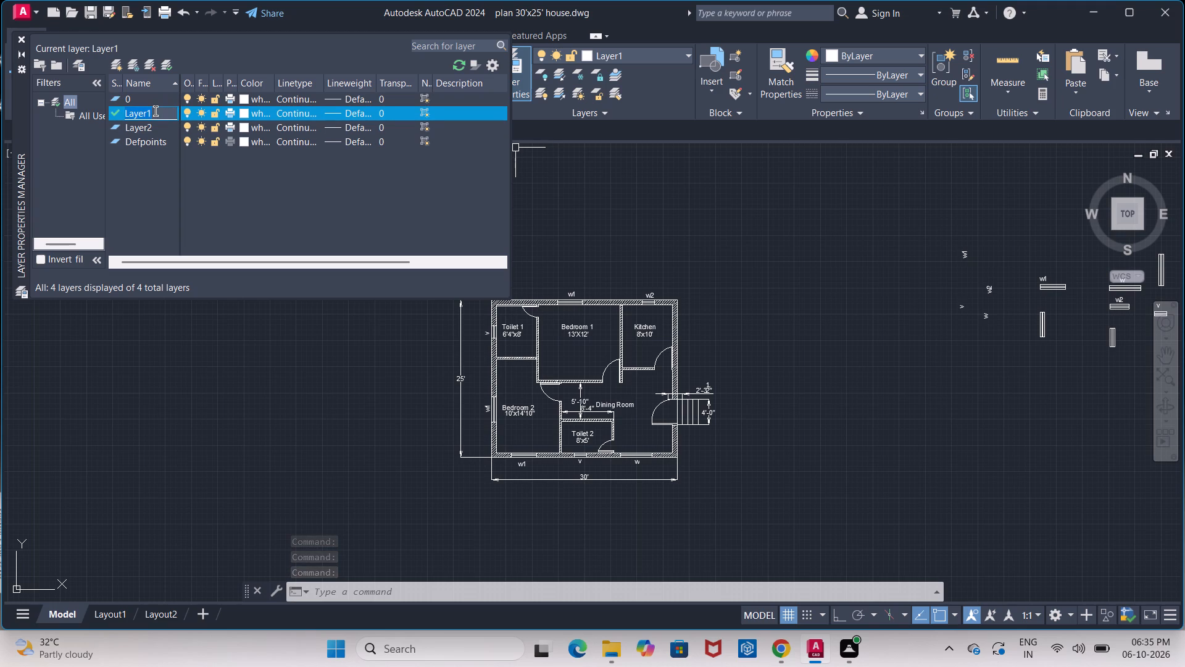
pyautogui.press('BackSpace')
pyautogui.press('w')
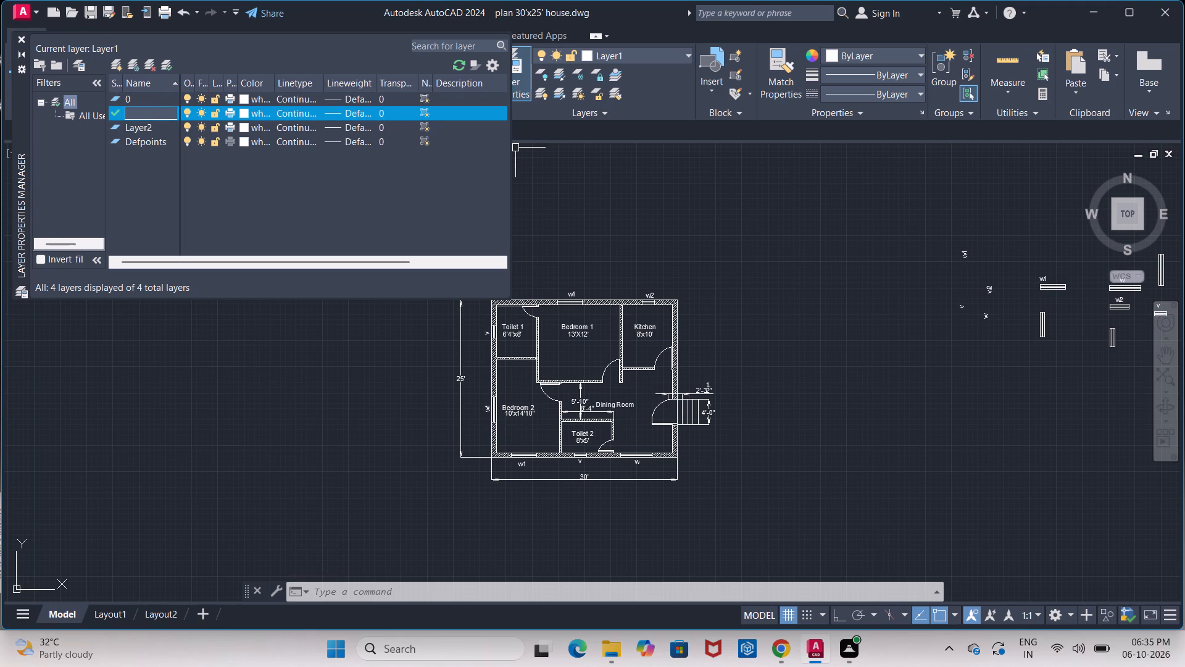
pyautogui.write('in')
pyautogui.write('dow')
# Rename the second new layer, Layer2, as ventilator.
pyautogui.click(144, 130)
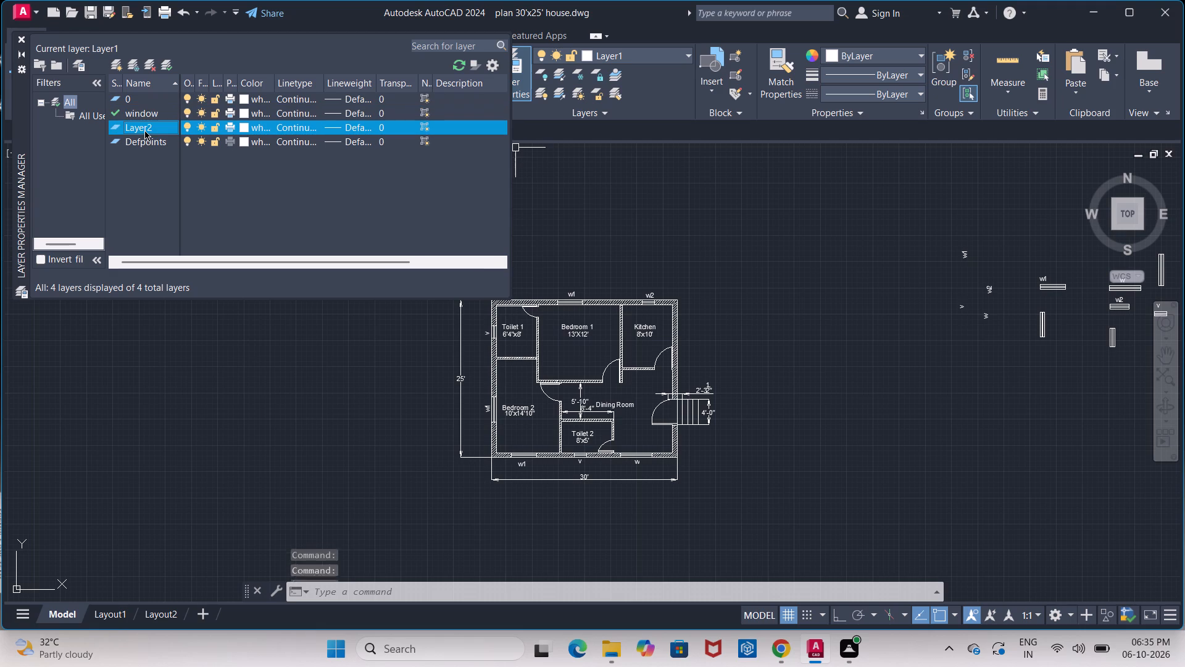
pyautogui.click(152, 128)
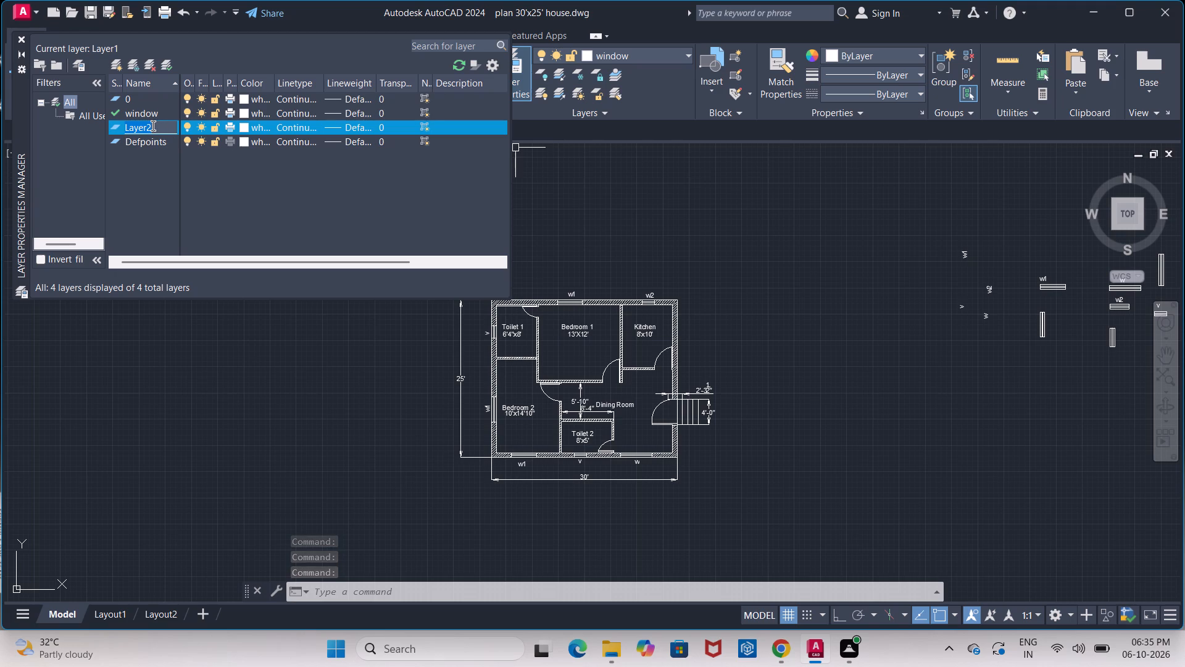
pyautogui.press('BackSpace')
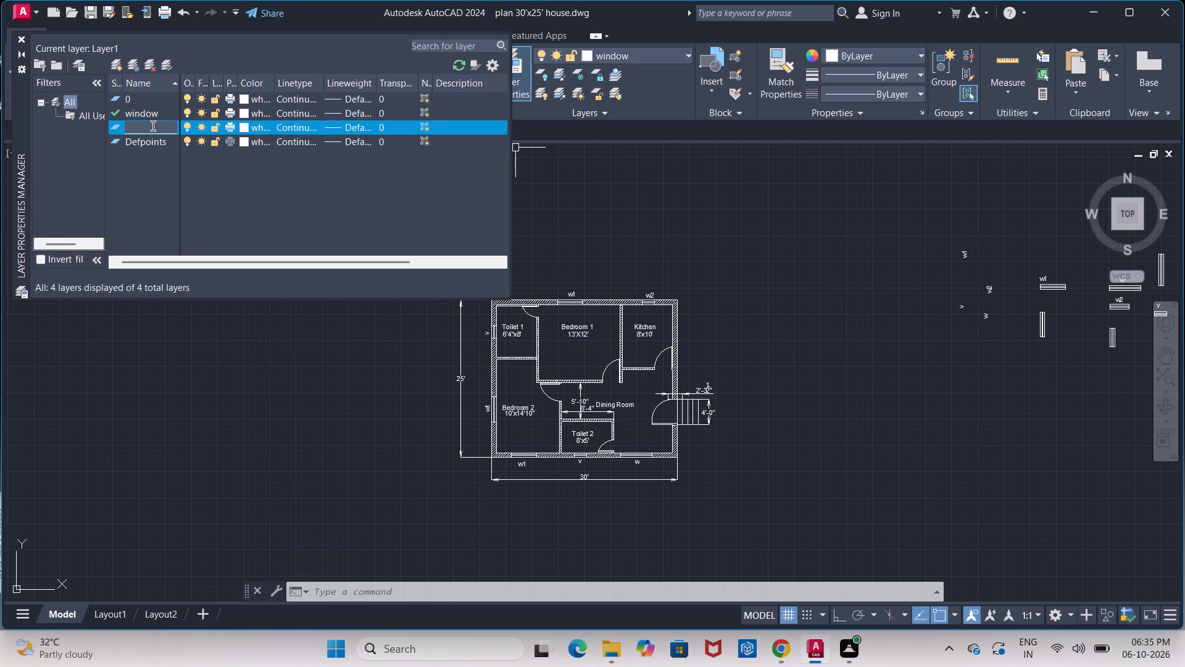
pyautogui.write('ve')
pyautogui.write('ntilat')
pyautogui.press('o')
pyautogui.press('r')
pyautogui.click(141, 183)
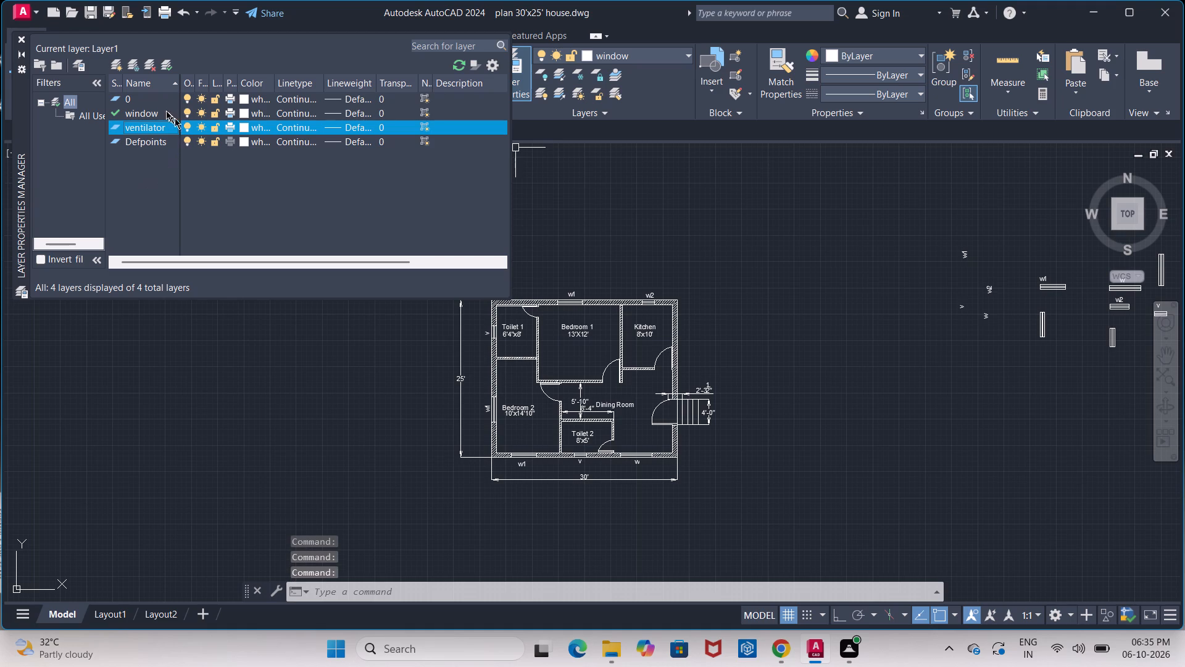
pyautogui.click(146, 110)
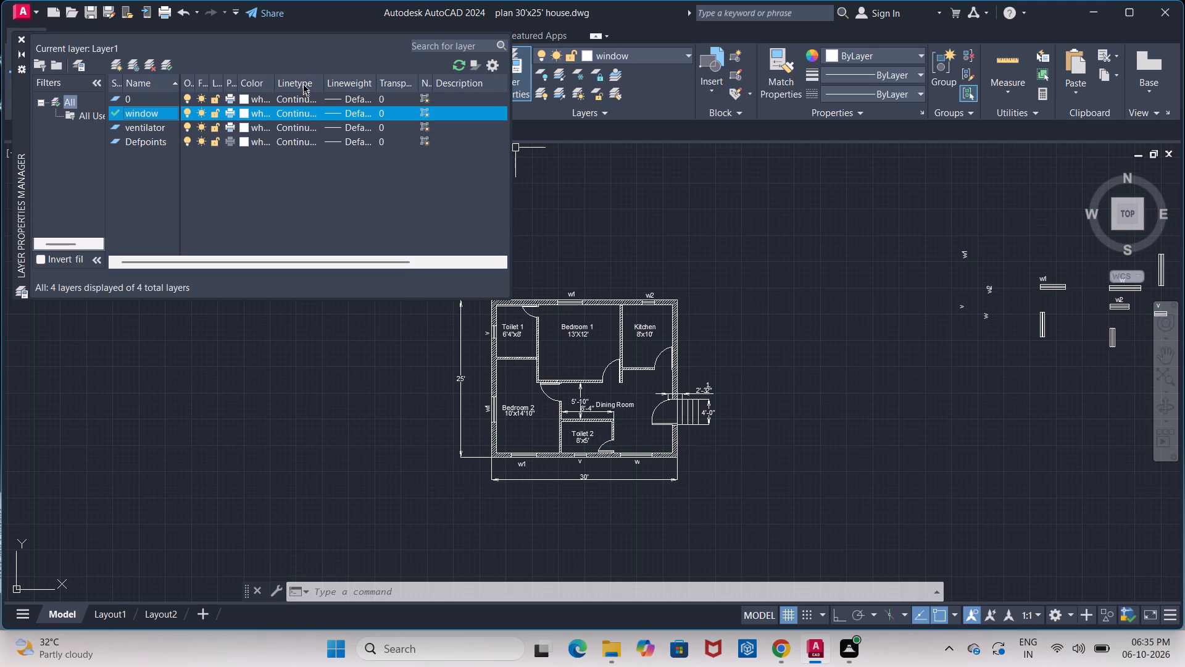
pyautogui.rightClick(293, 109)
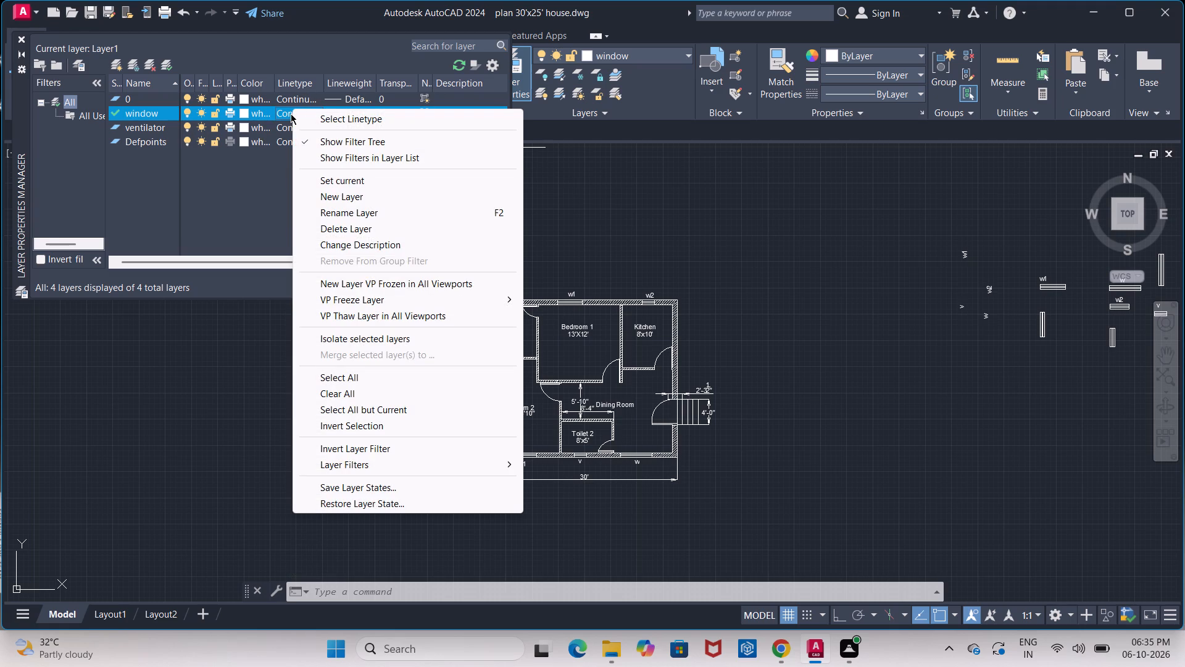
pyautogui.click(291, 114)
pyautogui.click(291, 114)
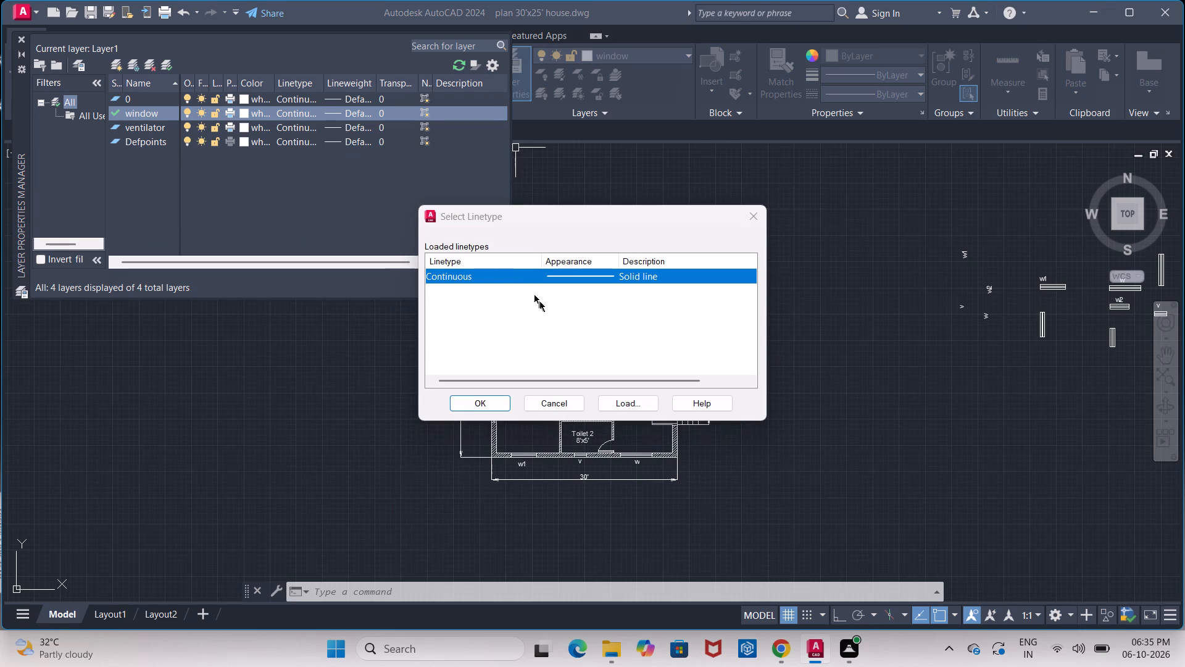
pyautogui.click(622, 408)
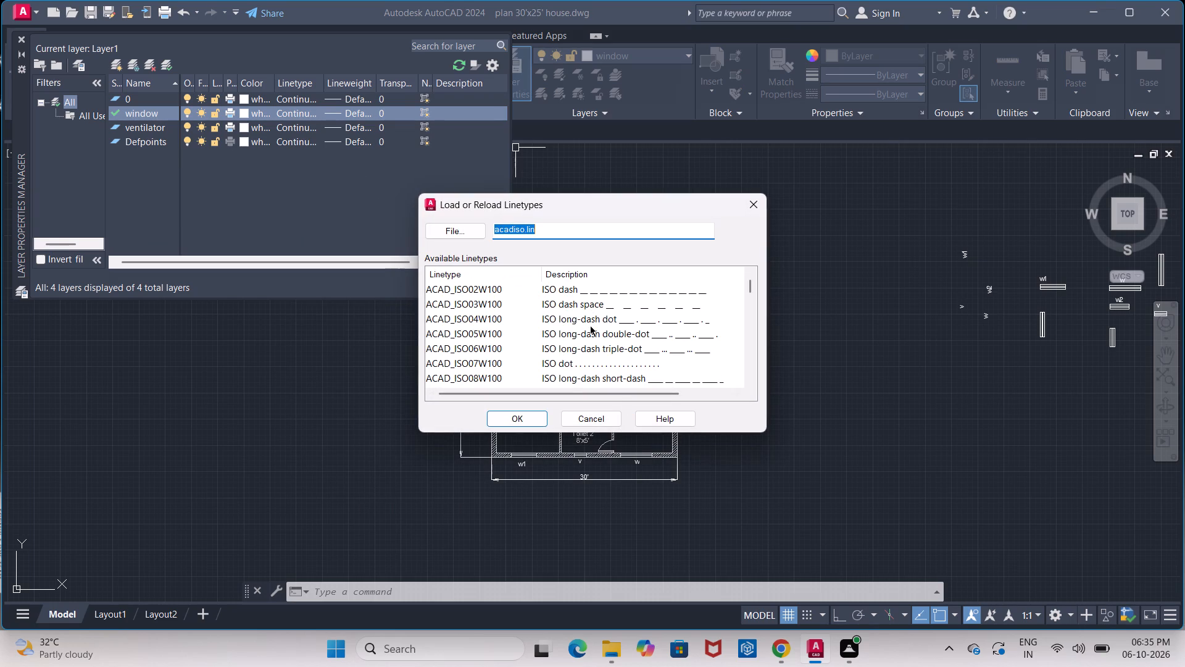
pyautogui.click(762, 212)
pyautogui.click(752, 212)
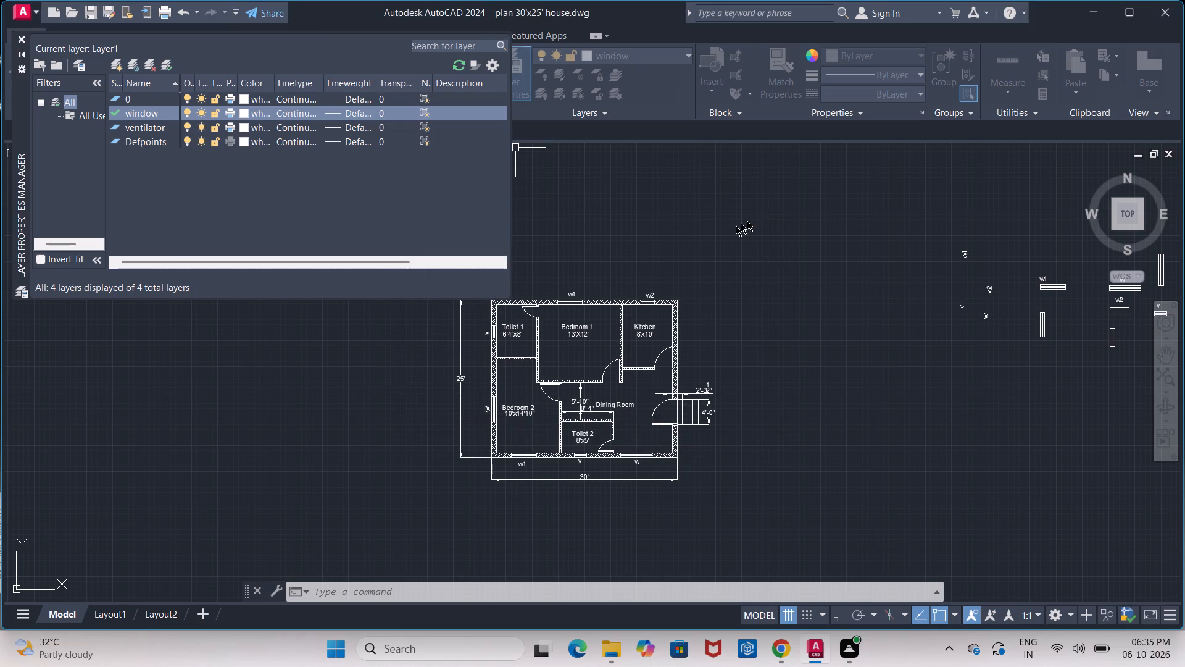
# Set the window layer's colour to green, index colour 100.
pyautogui.click(252, 106)
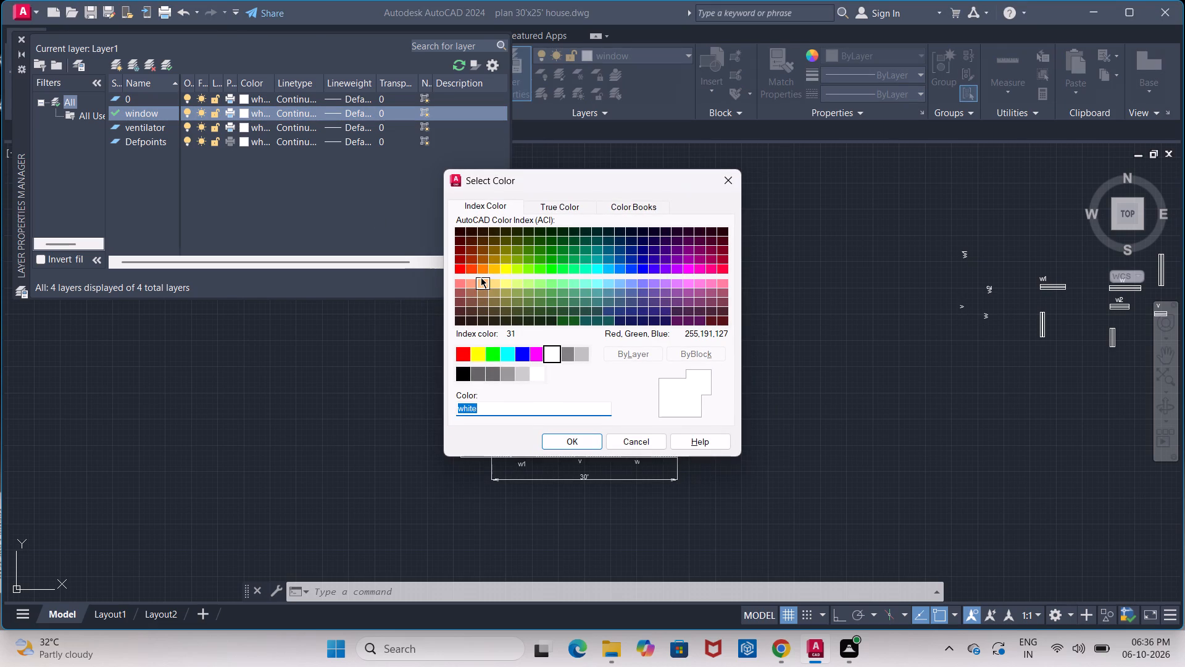
pyautogui.click(622, 270)
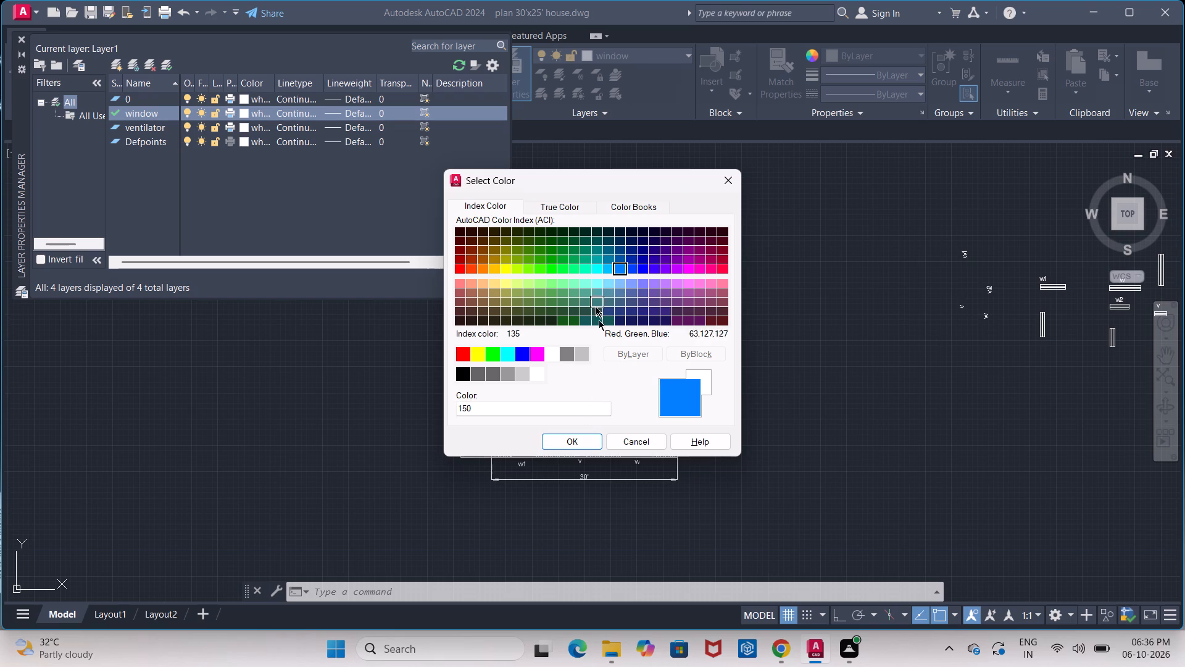
pyautogui.click(558, 271)
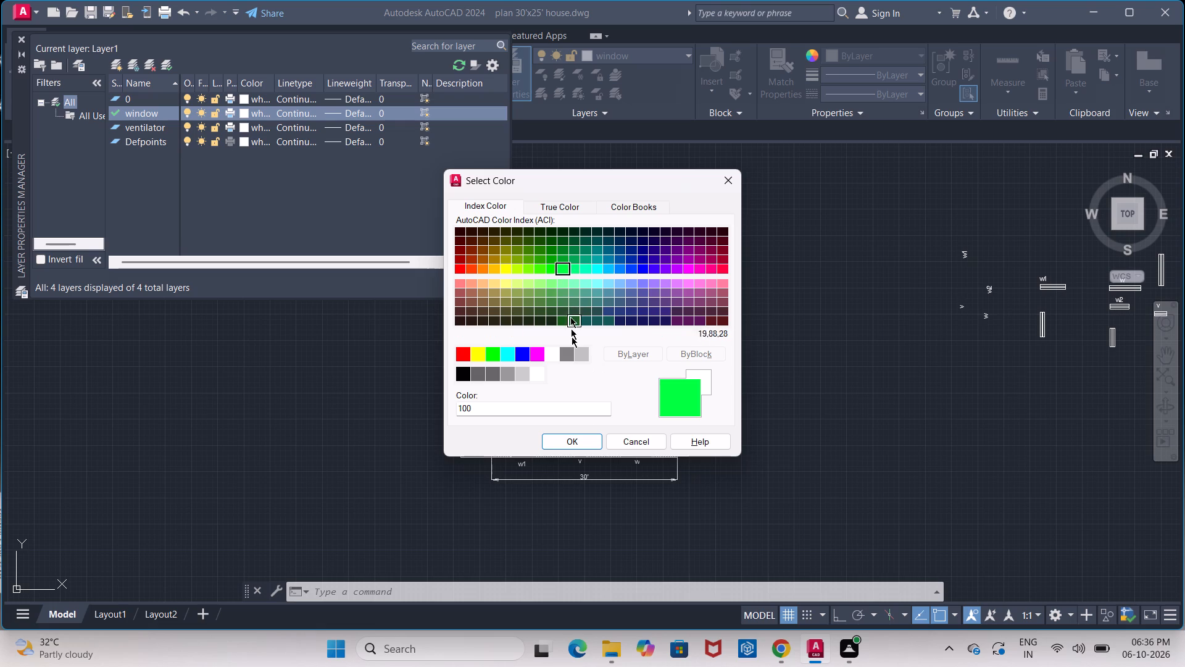
pyautogui.click(591, 444)
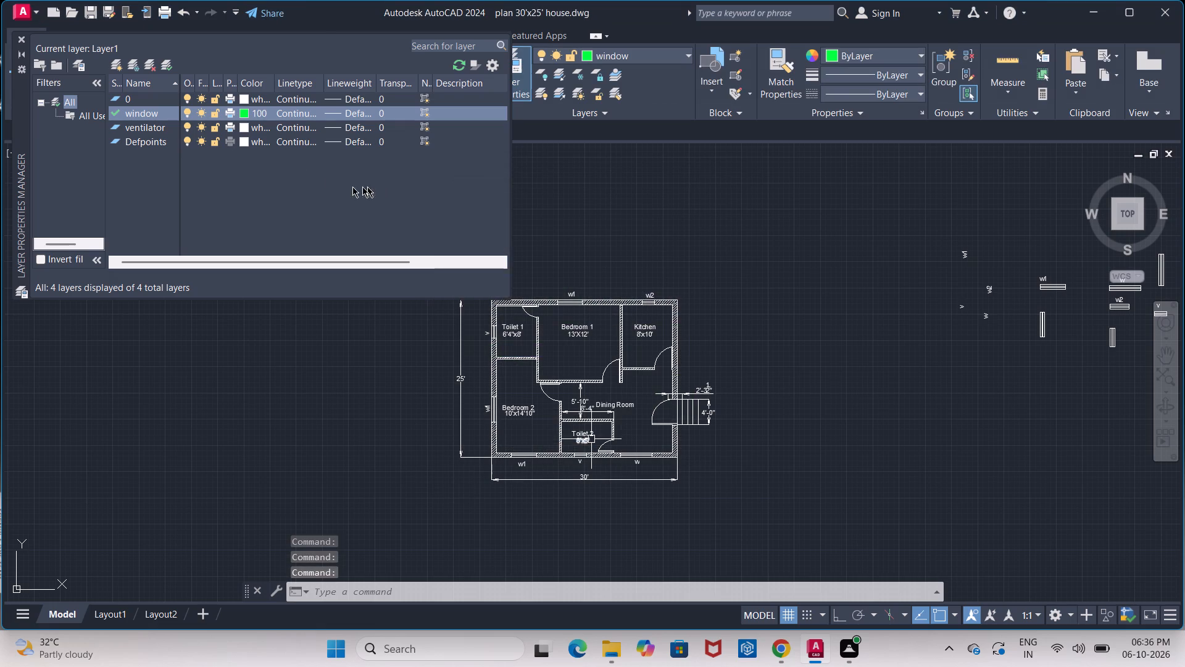
# Set the ventilator layer's colour to light aqua, index colour 121.
pyautogui.click(247, 133)
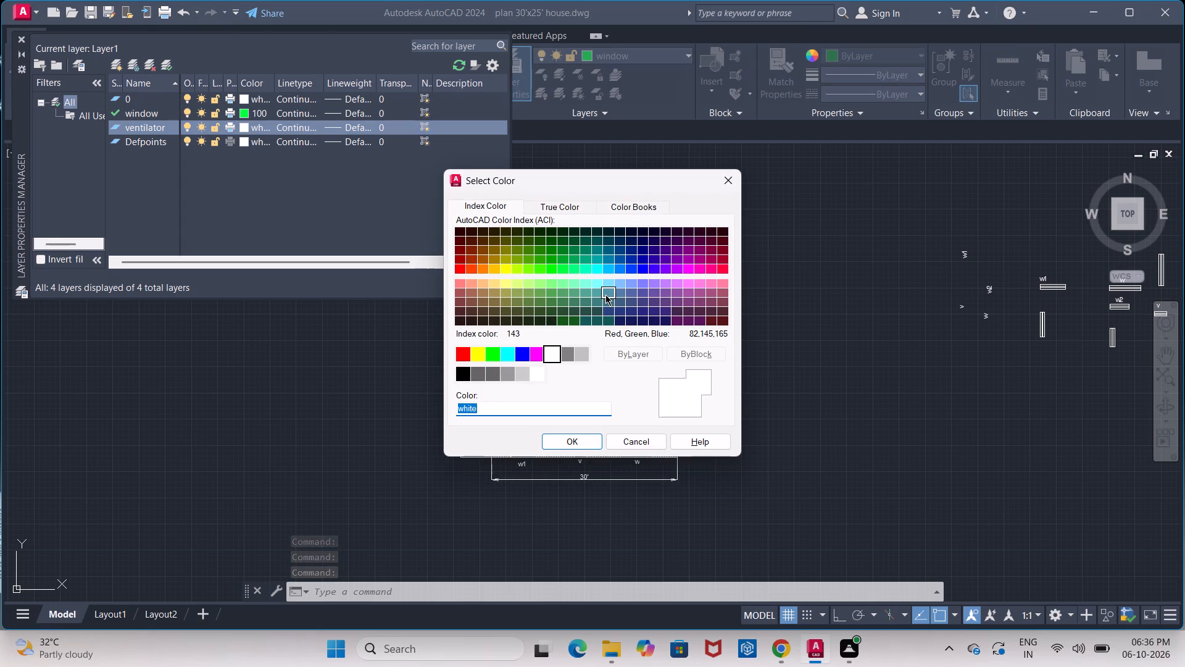
pyautogui.click(581, 281)
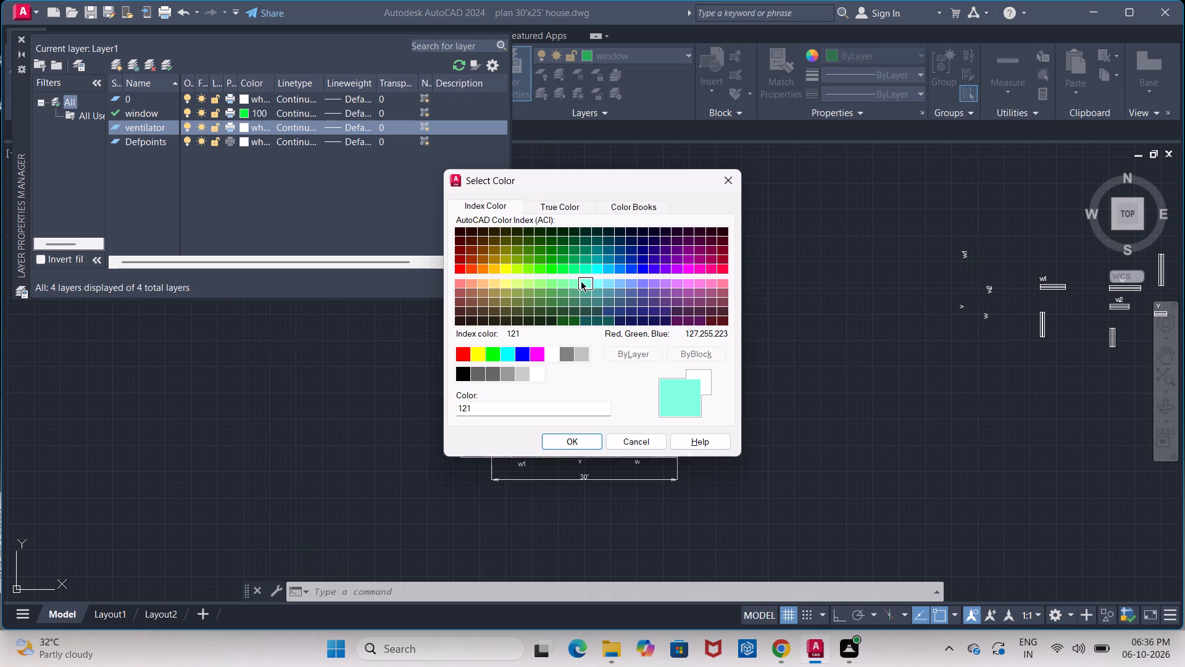
pyautogui.click(568, 438)
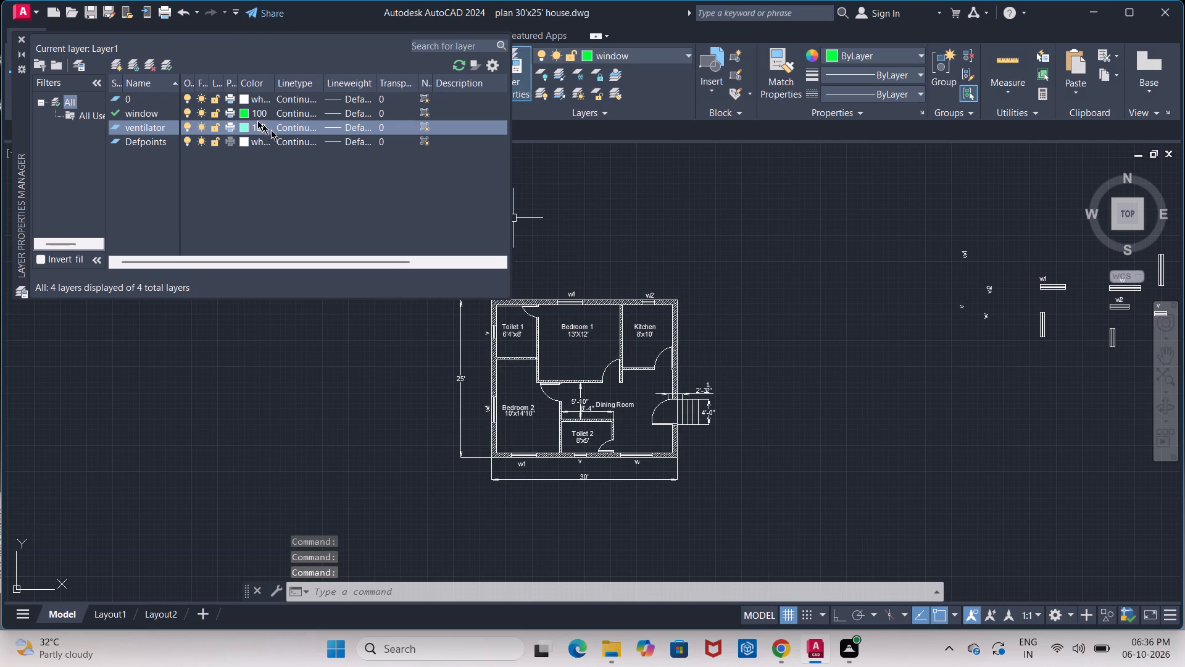
# Turn the ventilator layer off while keeping the current window layer on.
pyautogui.click(189, 114)
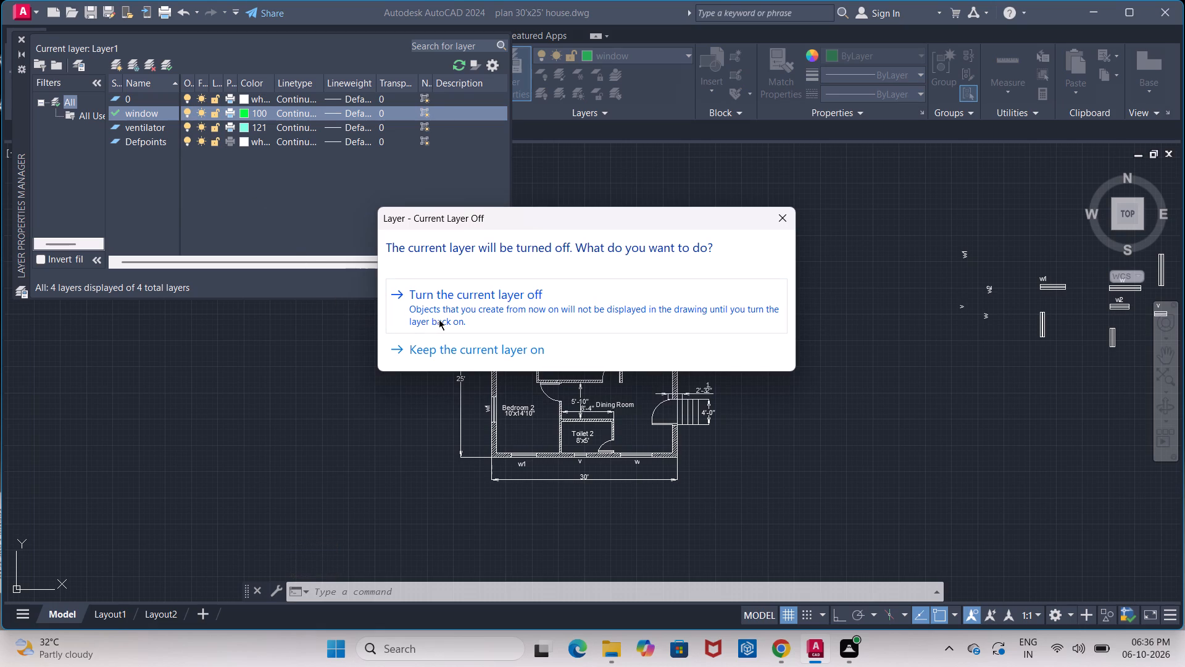
pyautogui.click(454, 352)
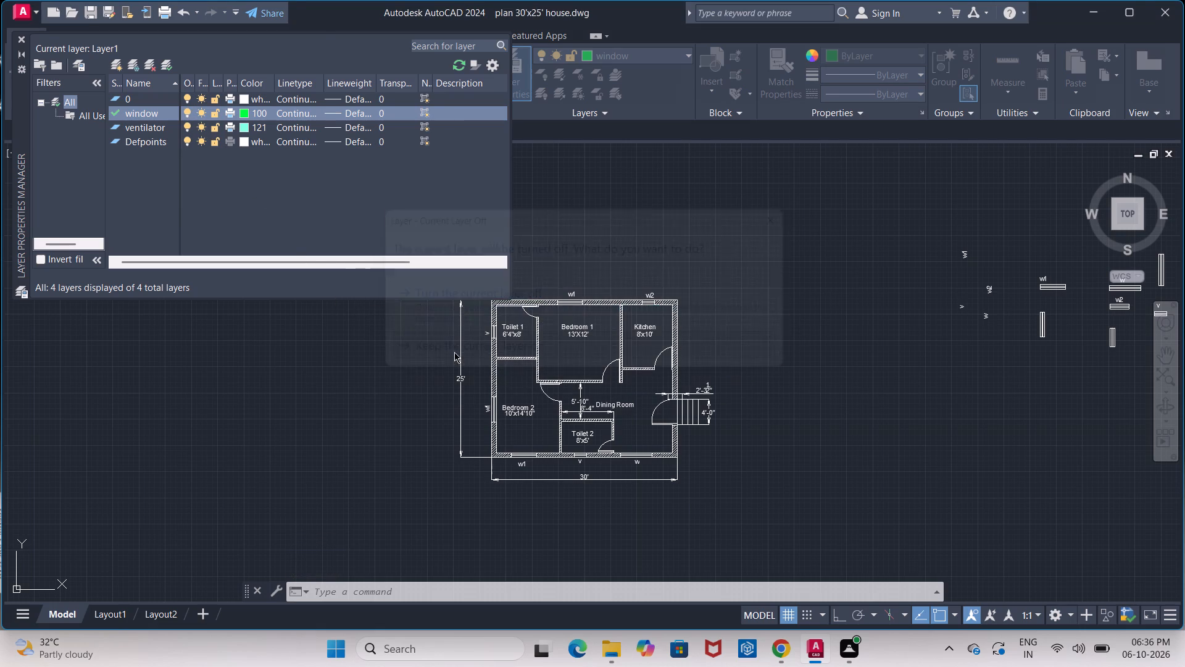
pyautogui.click(183, 125)
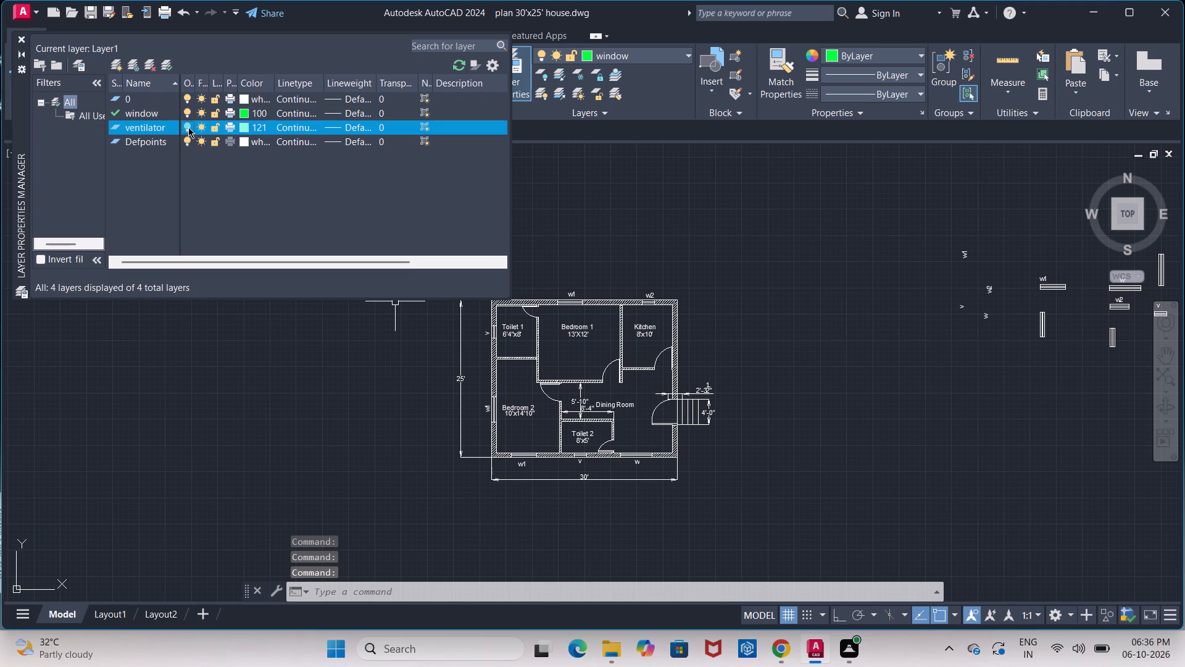
pyautogui.click(188, 127)
pyautogui.click(187, 127)
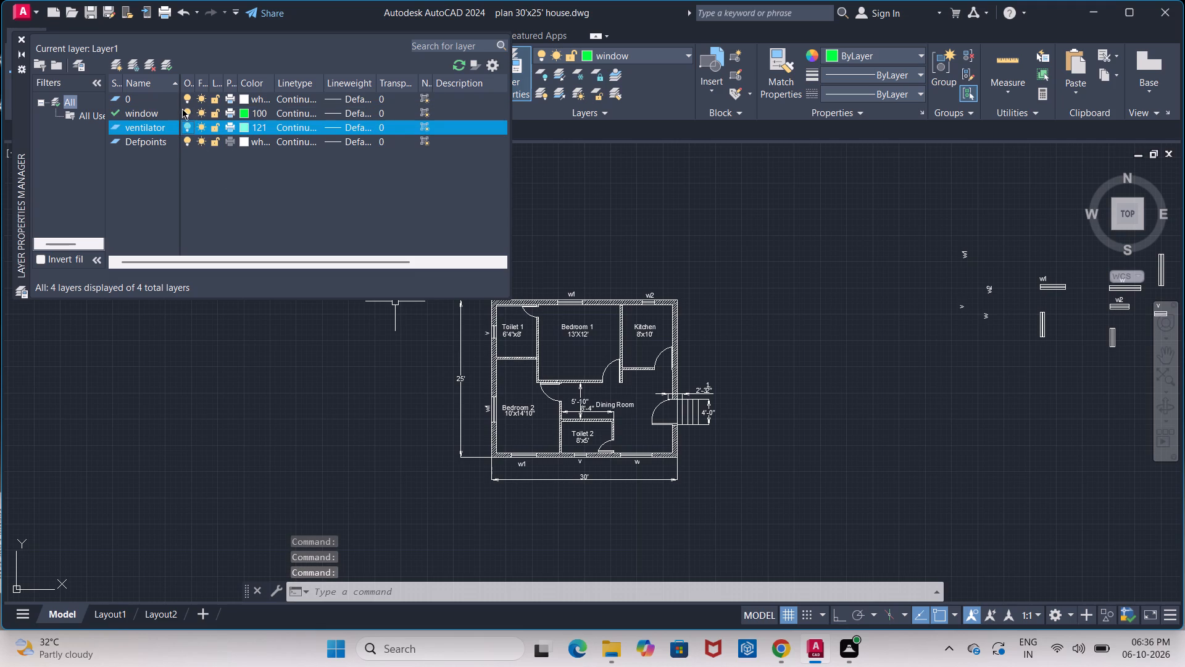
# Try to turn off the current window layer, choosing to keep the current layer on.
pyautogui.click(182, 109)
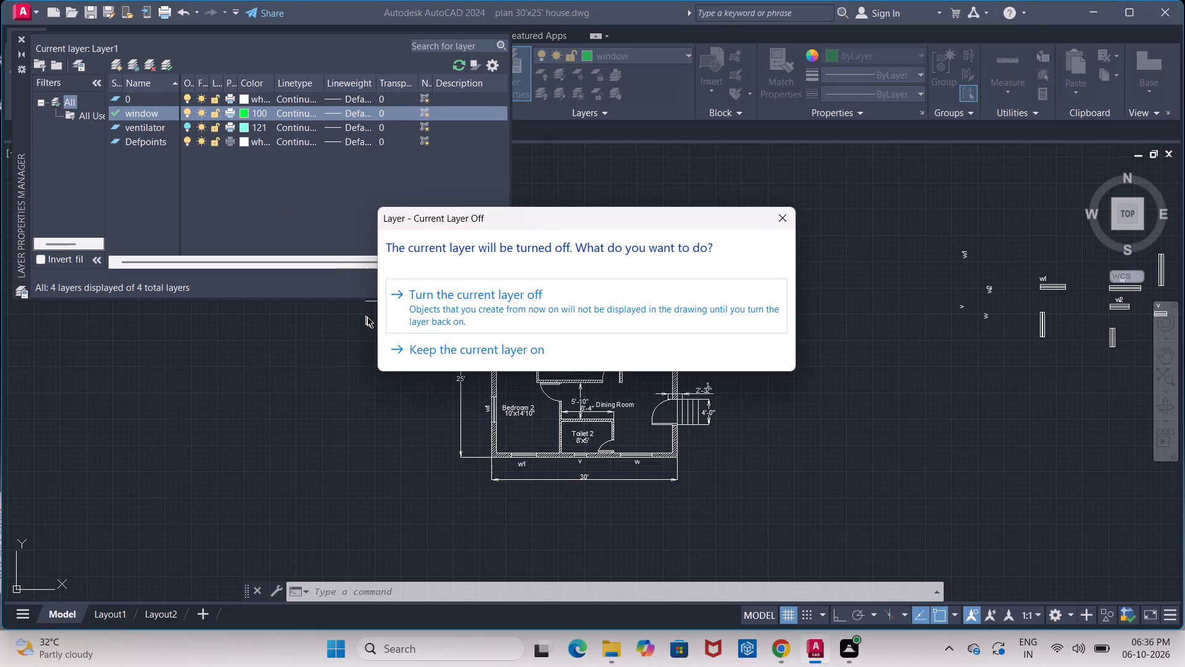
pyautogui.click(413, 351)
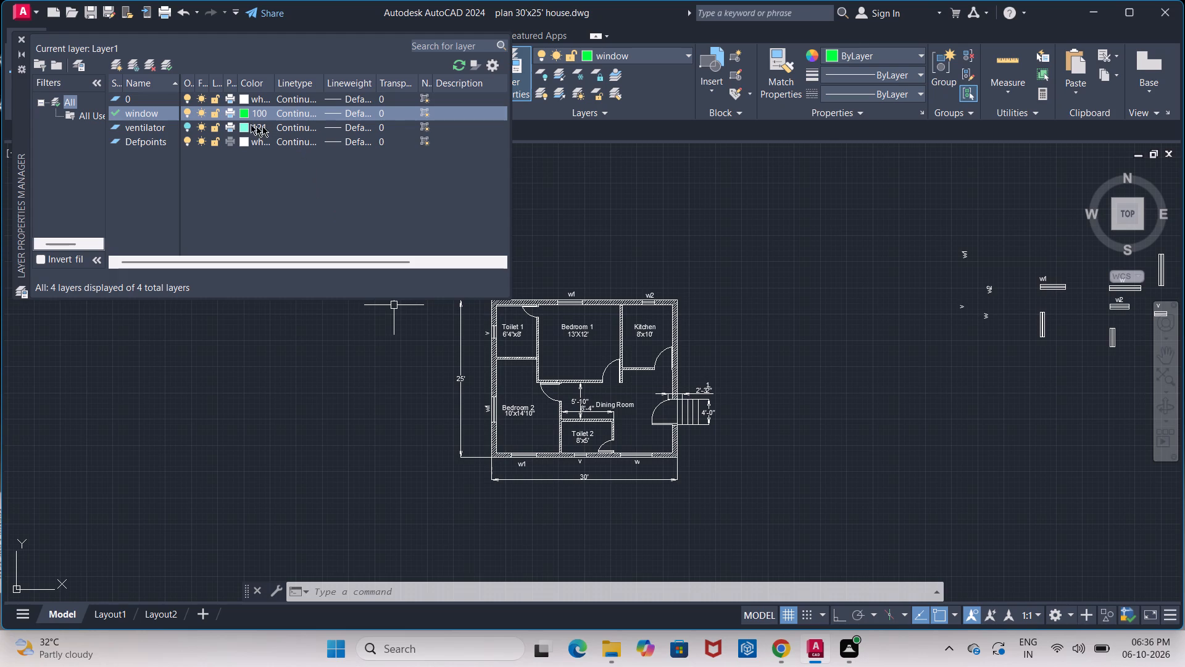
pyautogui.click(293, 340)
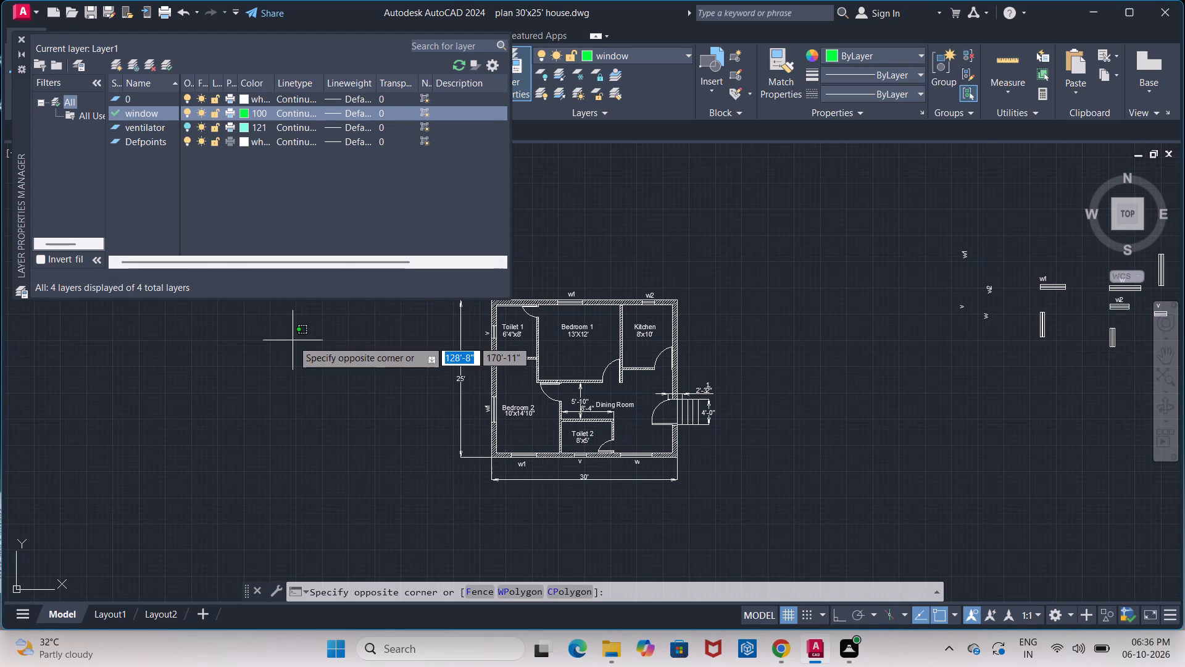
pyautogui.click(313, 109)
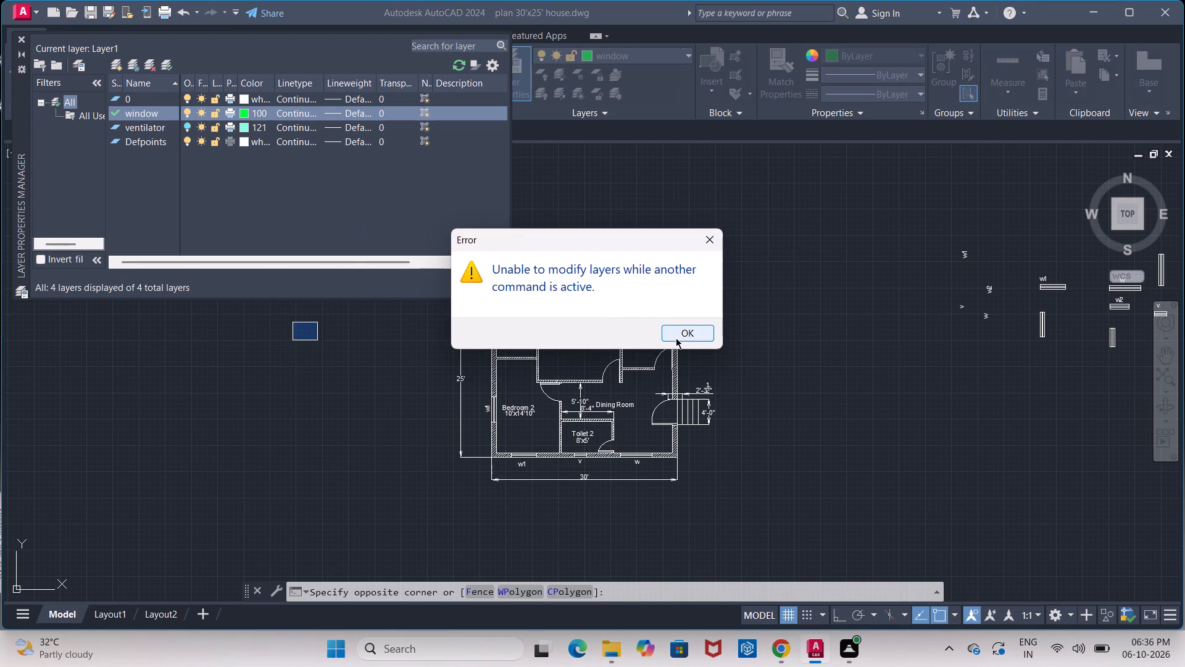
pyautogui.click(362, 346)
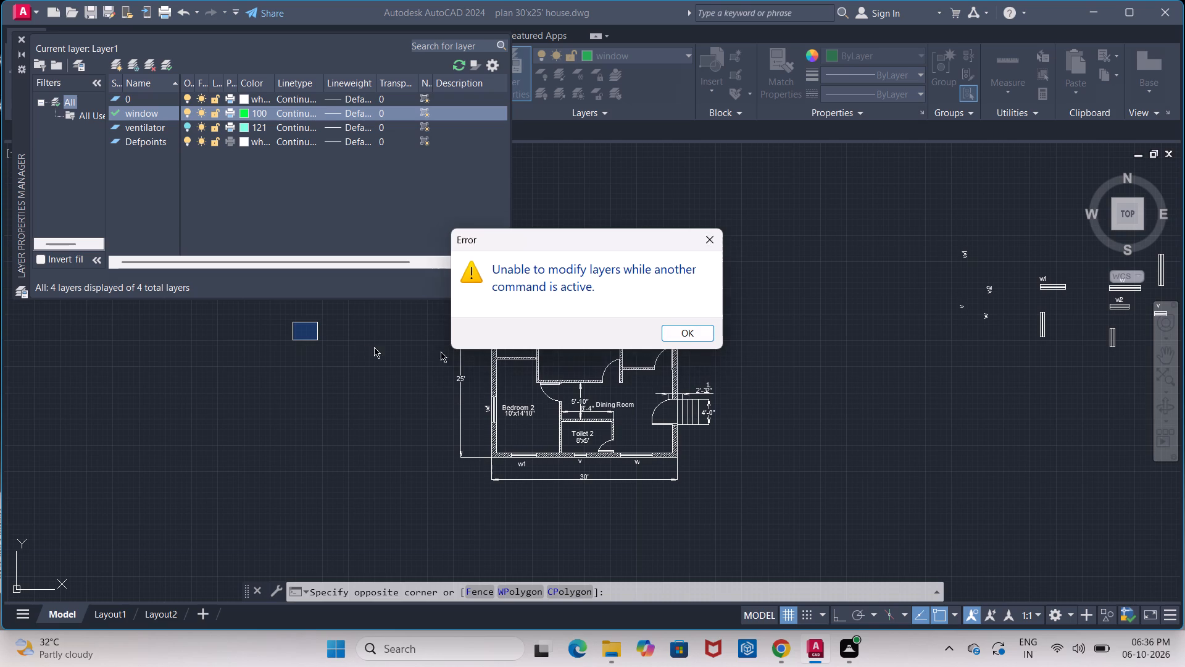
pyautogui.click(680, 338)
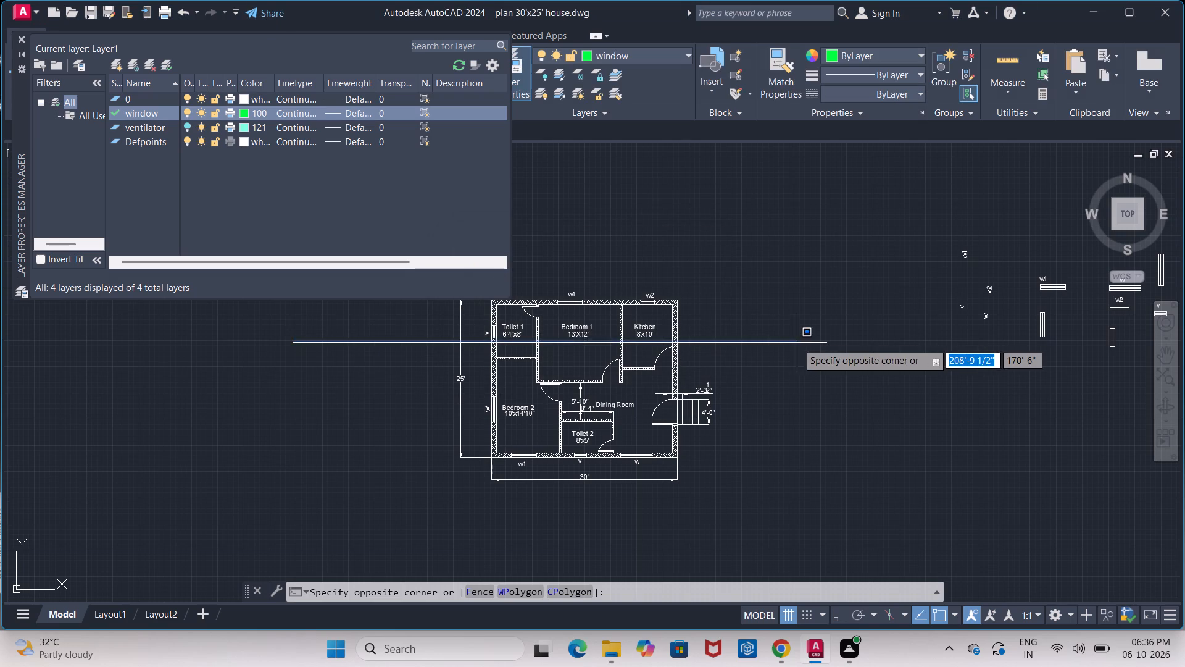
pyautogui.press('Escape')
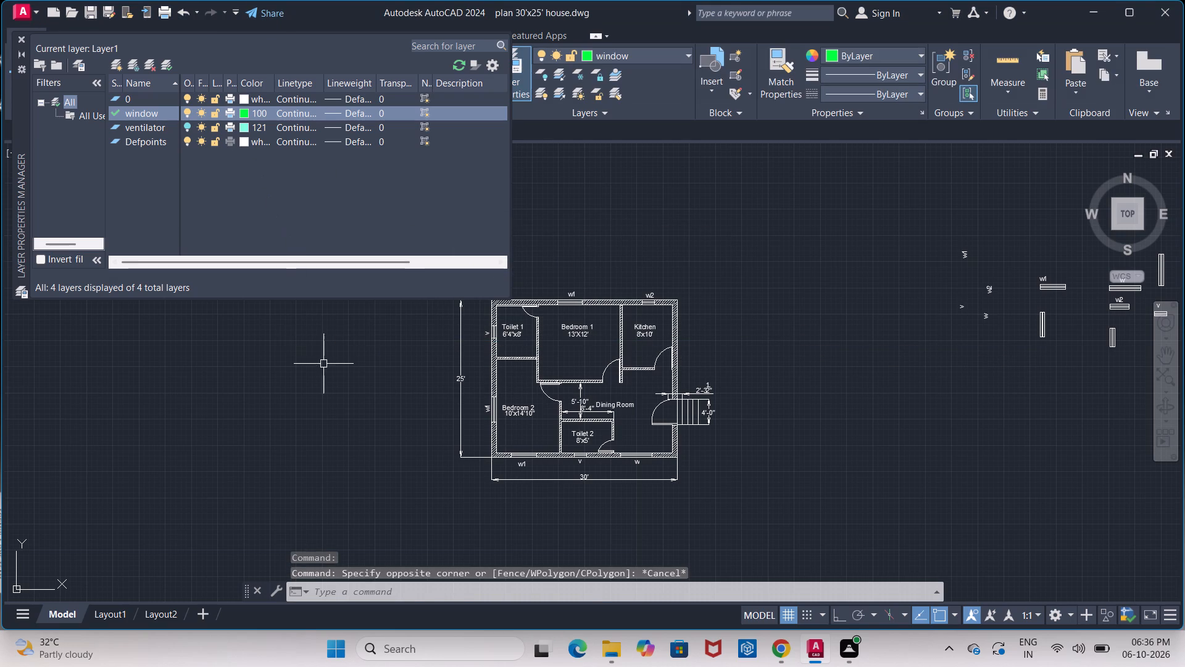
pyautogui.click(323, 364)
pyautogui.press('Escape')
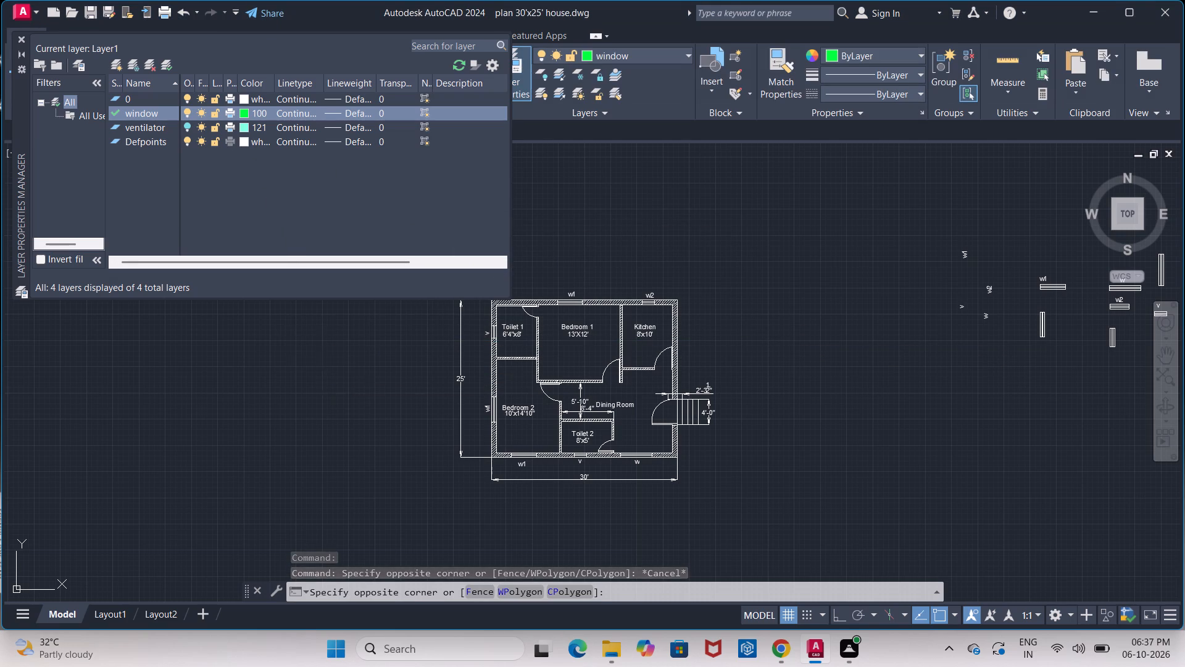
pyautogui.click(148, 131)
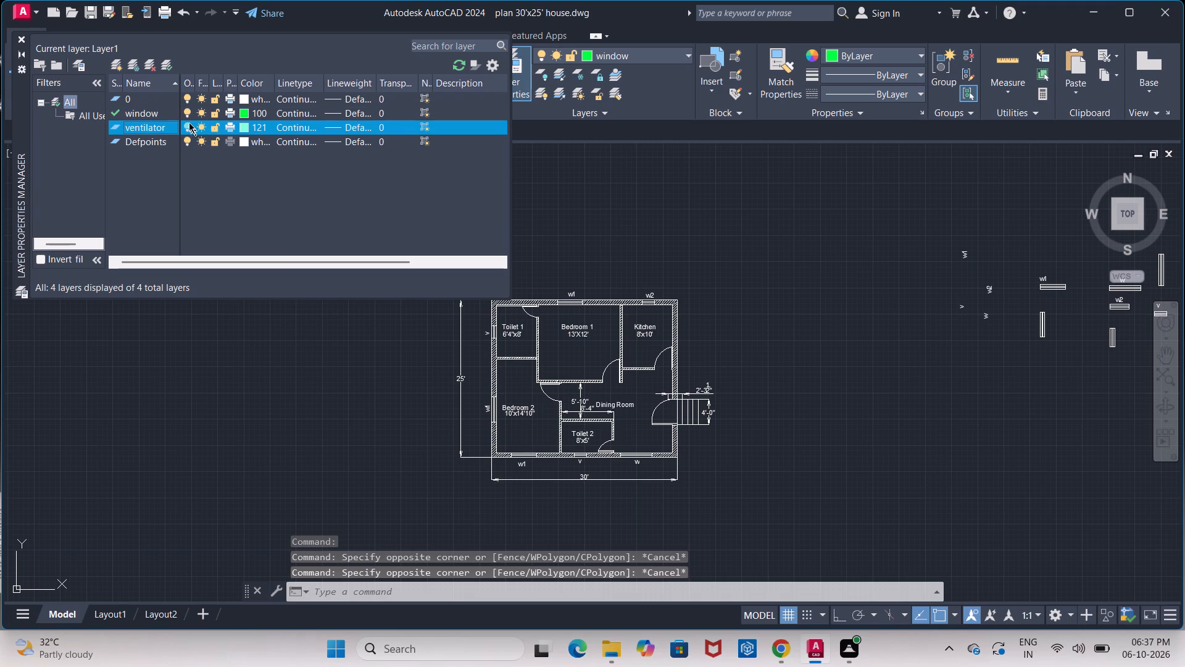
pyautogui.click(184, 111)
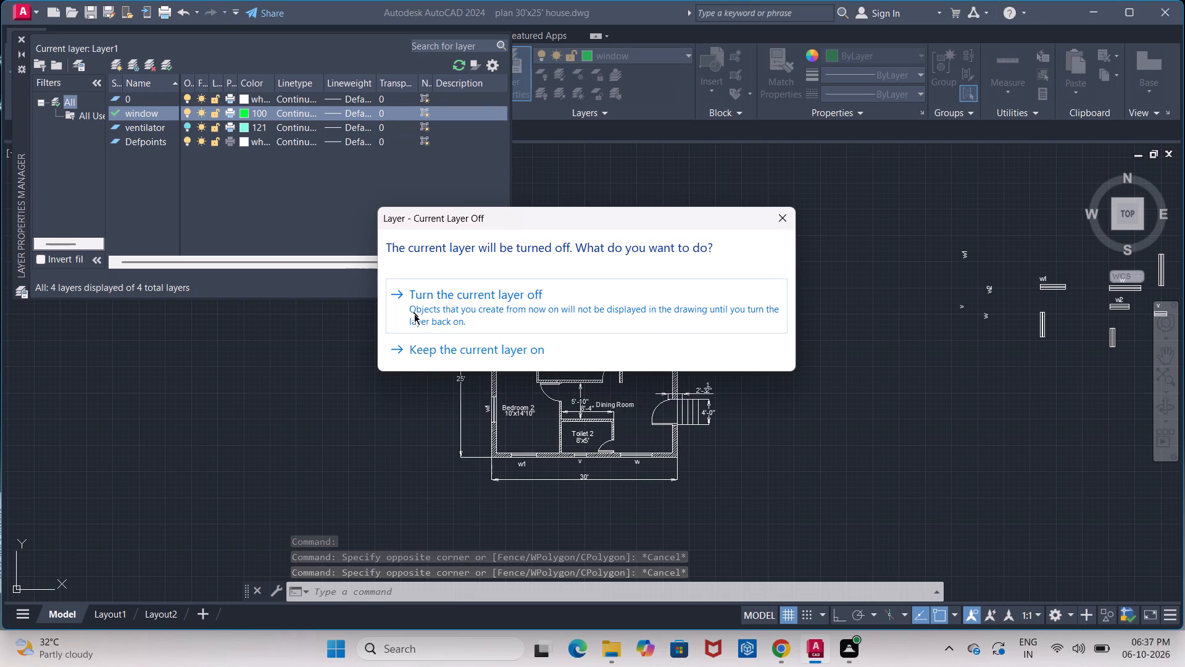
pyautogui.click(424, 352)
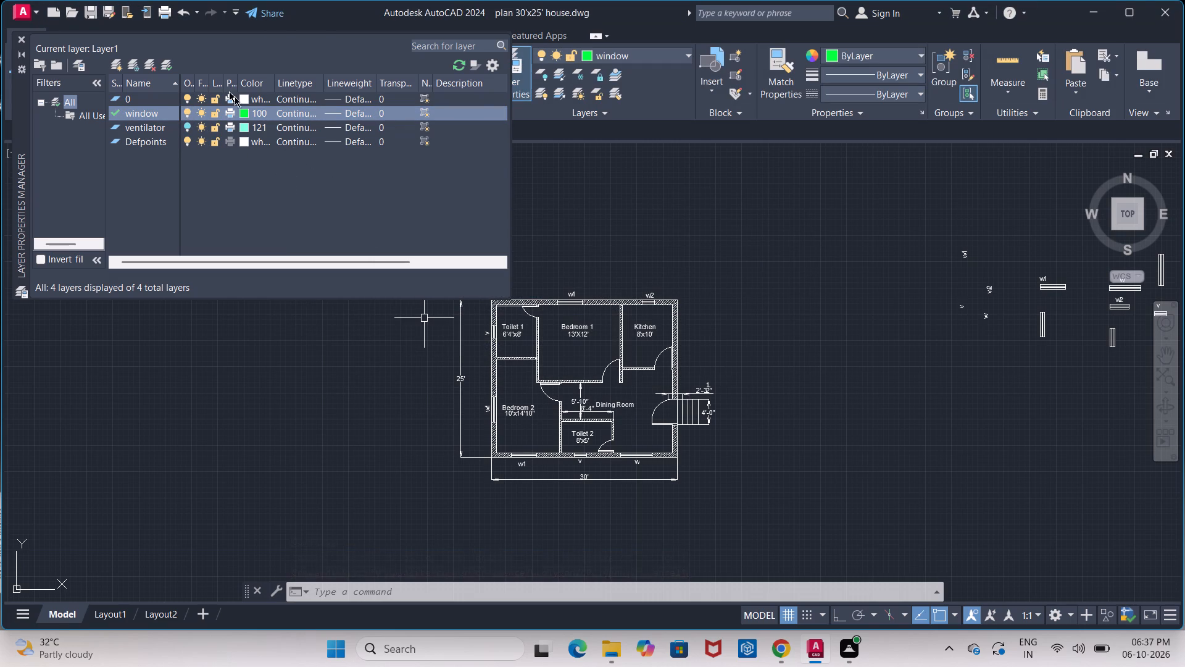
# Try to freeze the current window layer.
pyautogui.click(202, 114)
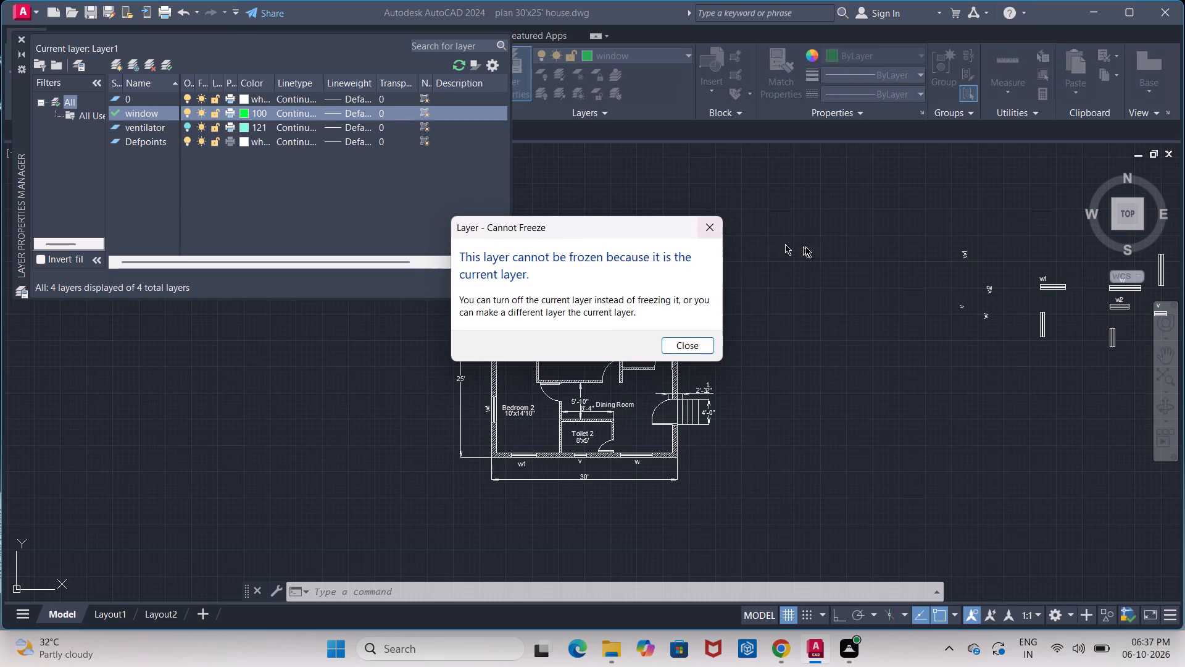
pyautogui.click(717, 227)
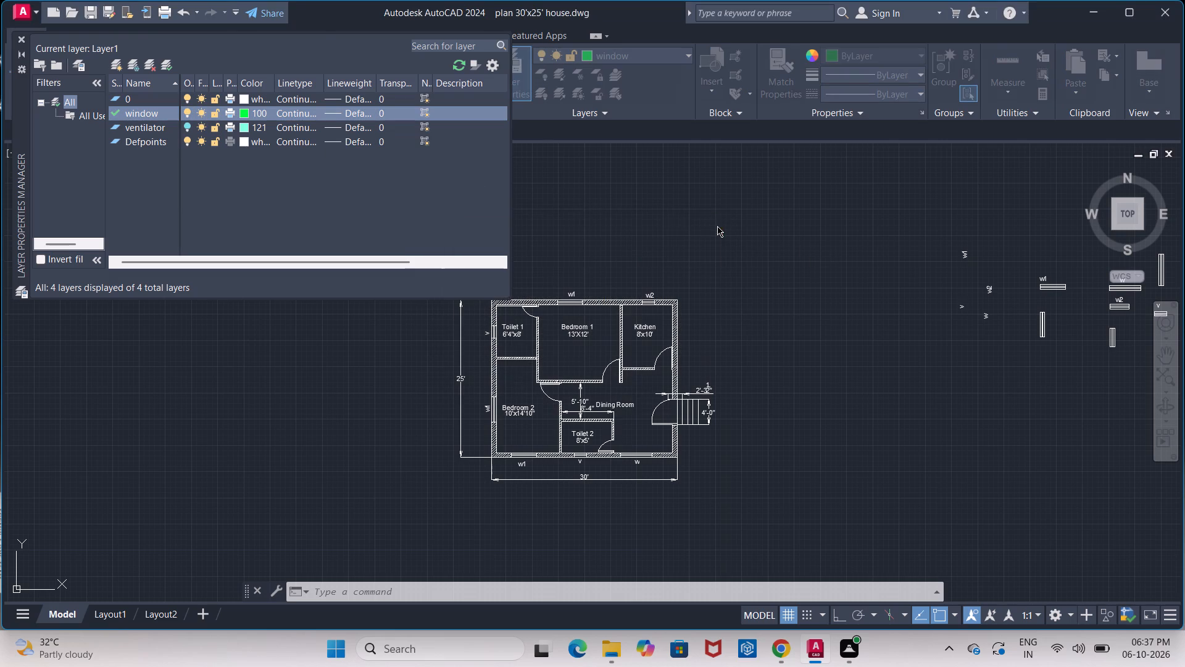
# Close the Layer Properties Manager.
pyautogui.click(597, 209)
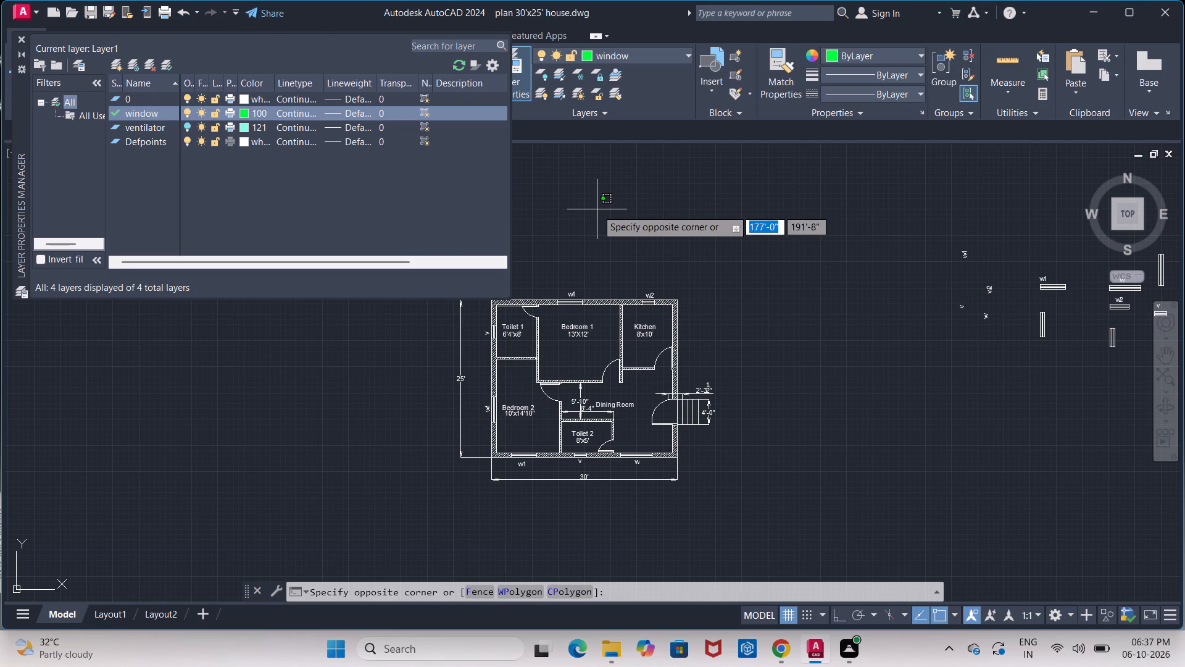
pyautogui.press('Escape')
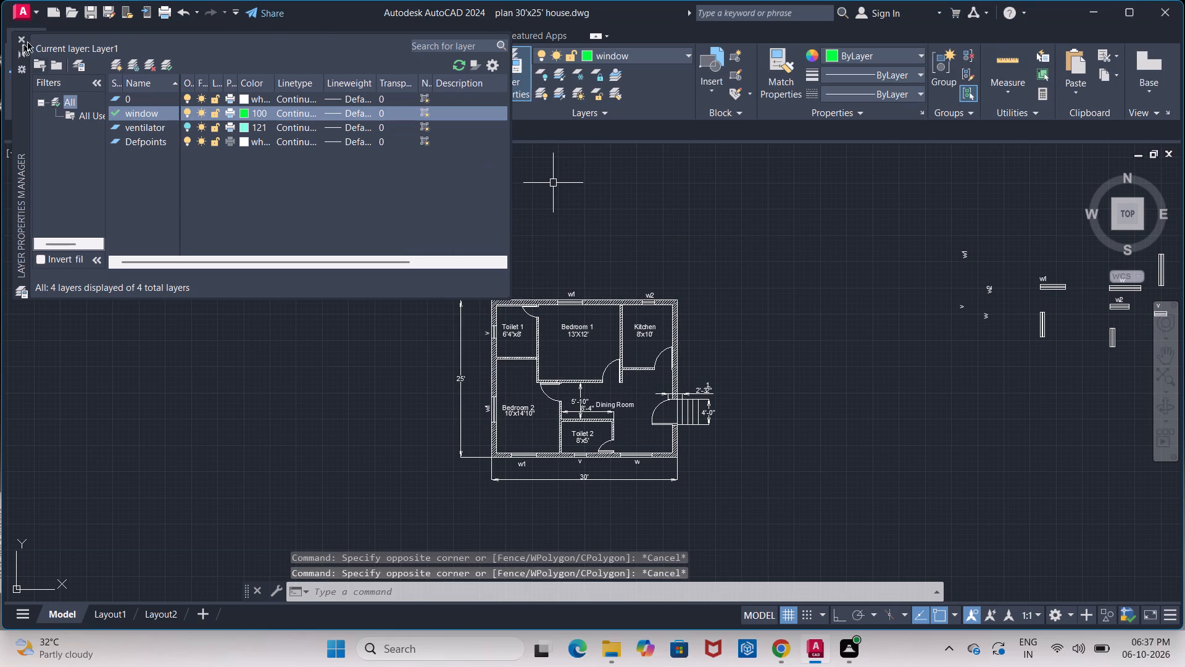
pyautogui.click(25, 40)
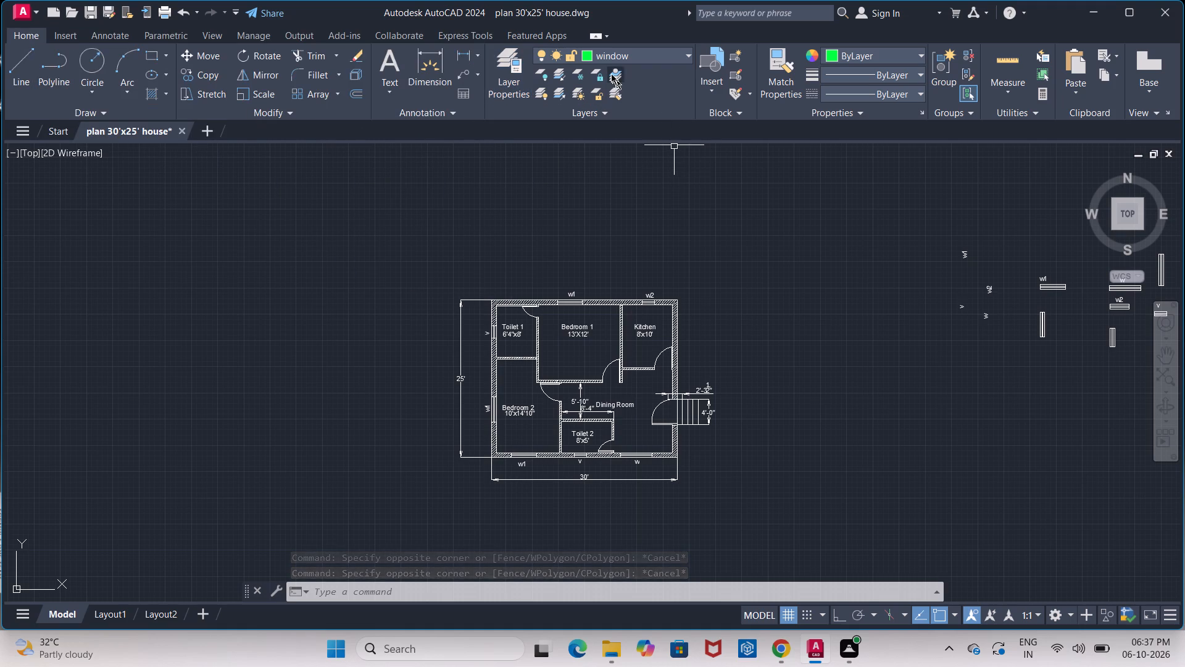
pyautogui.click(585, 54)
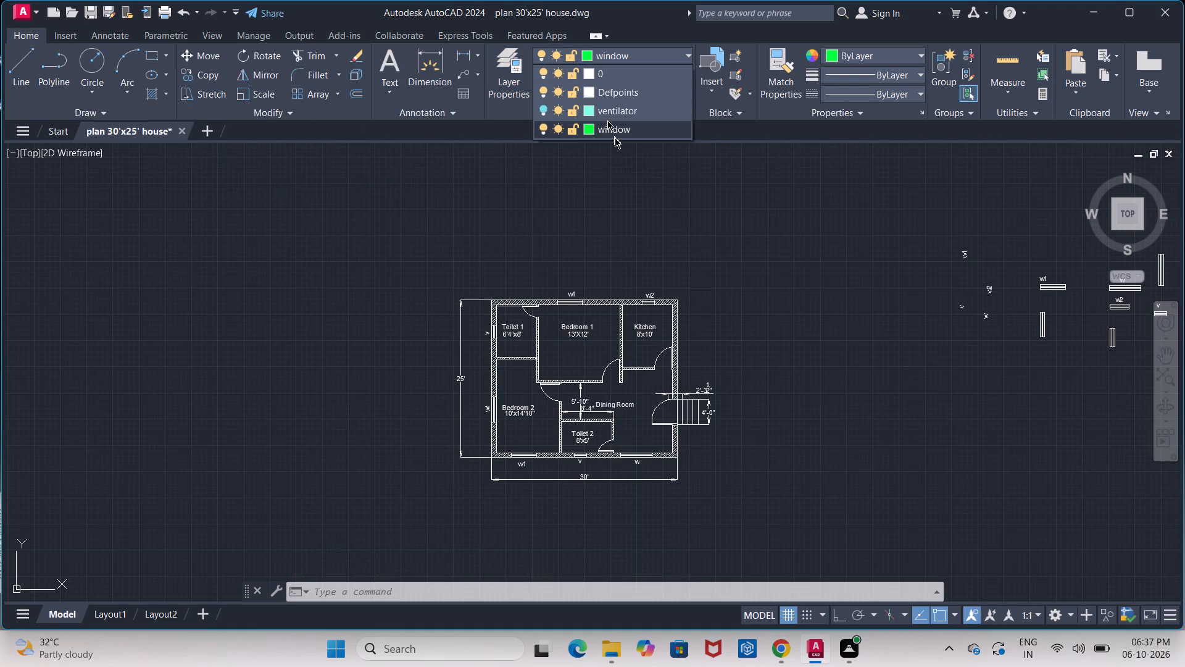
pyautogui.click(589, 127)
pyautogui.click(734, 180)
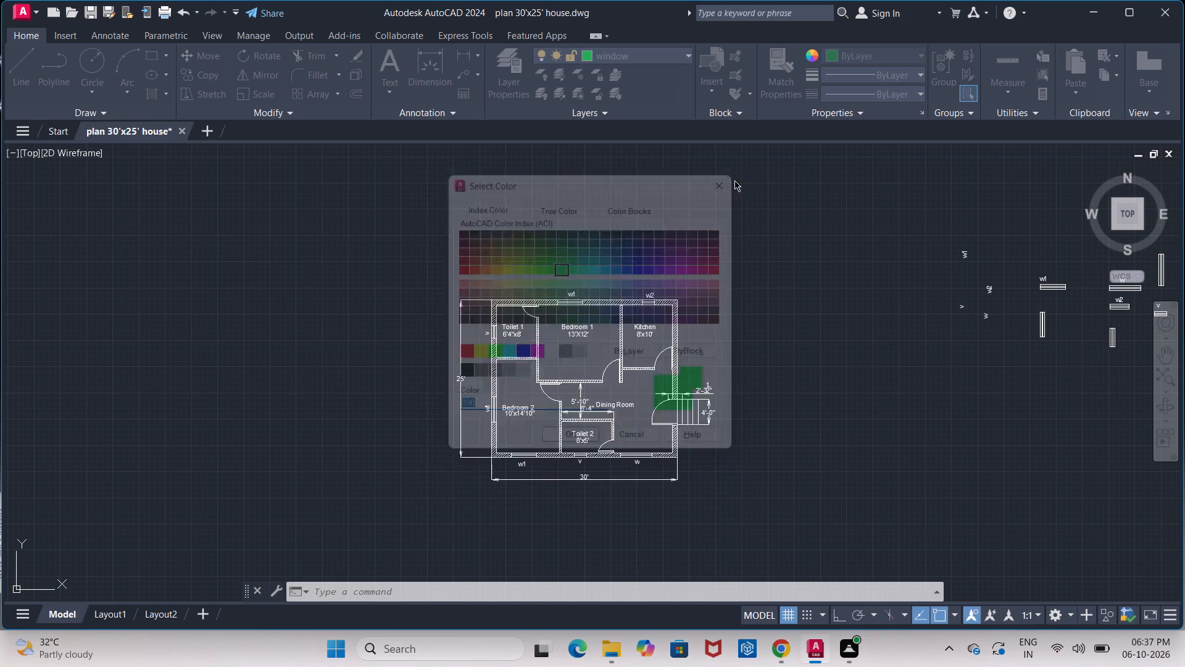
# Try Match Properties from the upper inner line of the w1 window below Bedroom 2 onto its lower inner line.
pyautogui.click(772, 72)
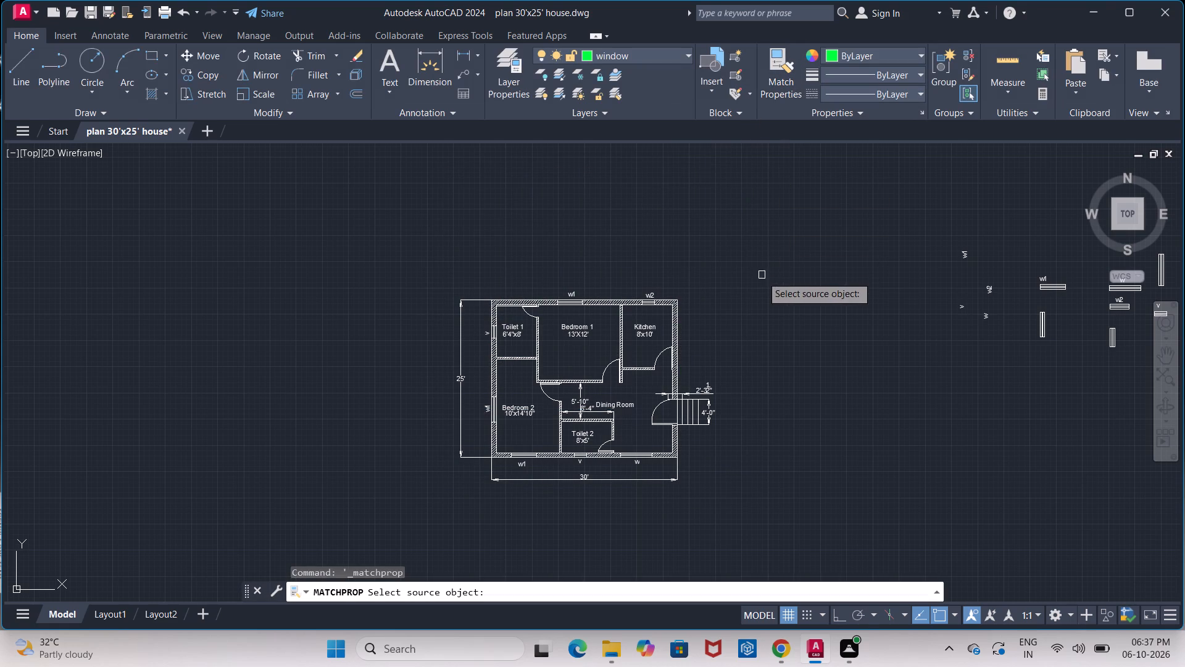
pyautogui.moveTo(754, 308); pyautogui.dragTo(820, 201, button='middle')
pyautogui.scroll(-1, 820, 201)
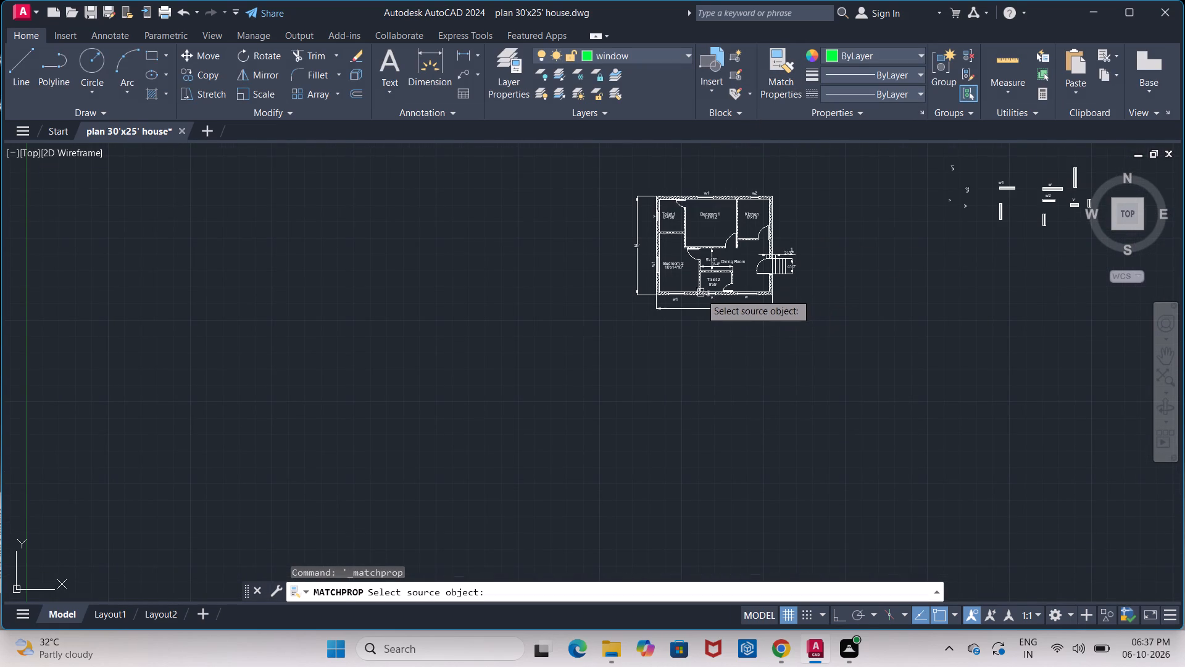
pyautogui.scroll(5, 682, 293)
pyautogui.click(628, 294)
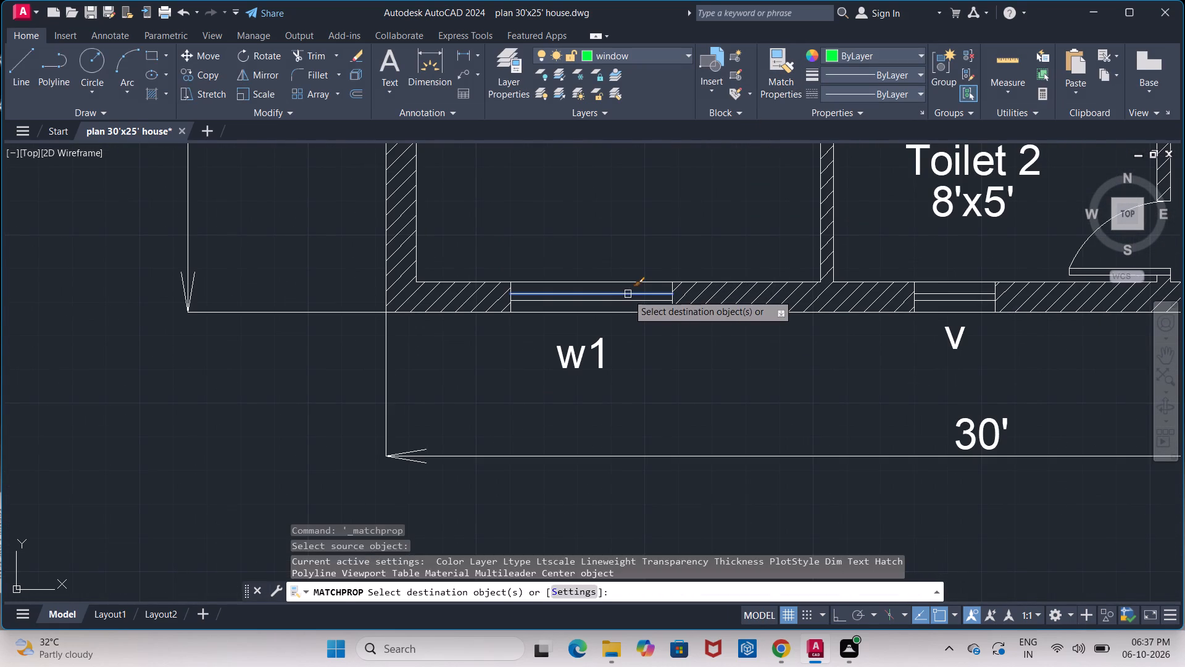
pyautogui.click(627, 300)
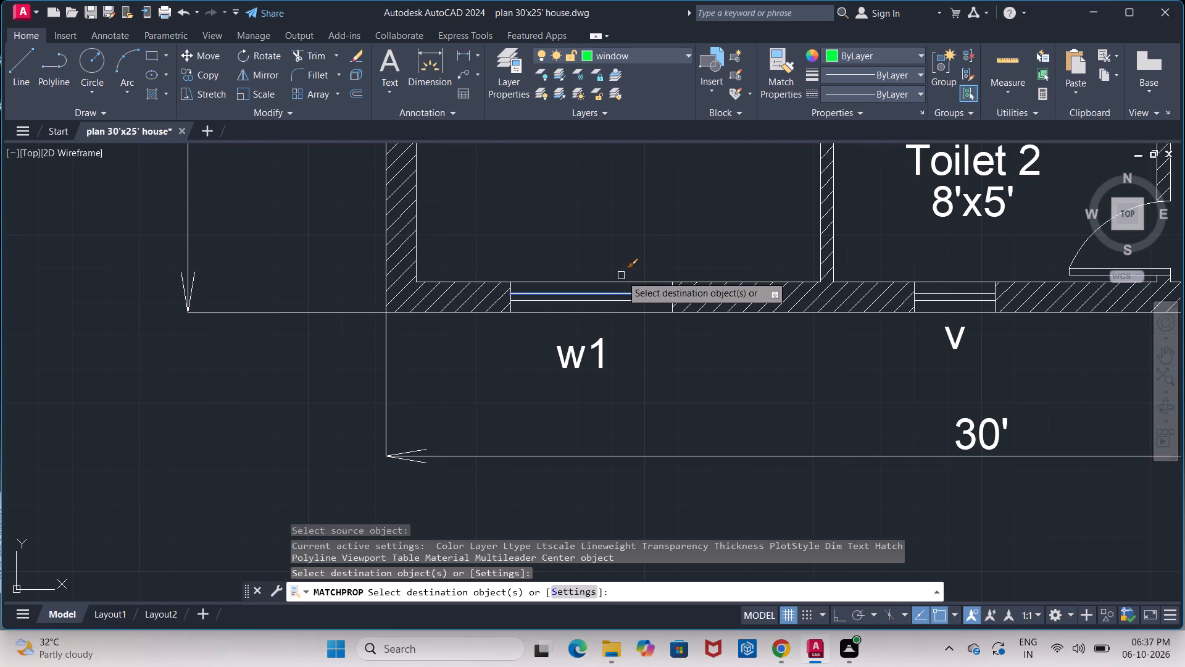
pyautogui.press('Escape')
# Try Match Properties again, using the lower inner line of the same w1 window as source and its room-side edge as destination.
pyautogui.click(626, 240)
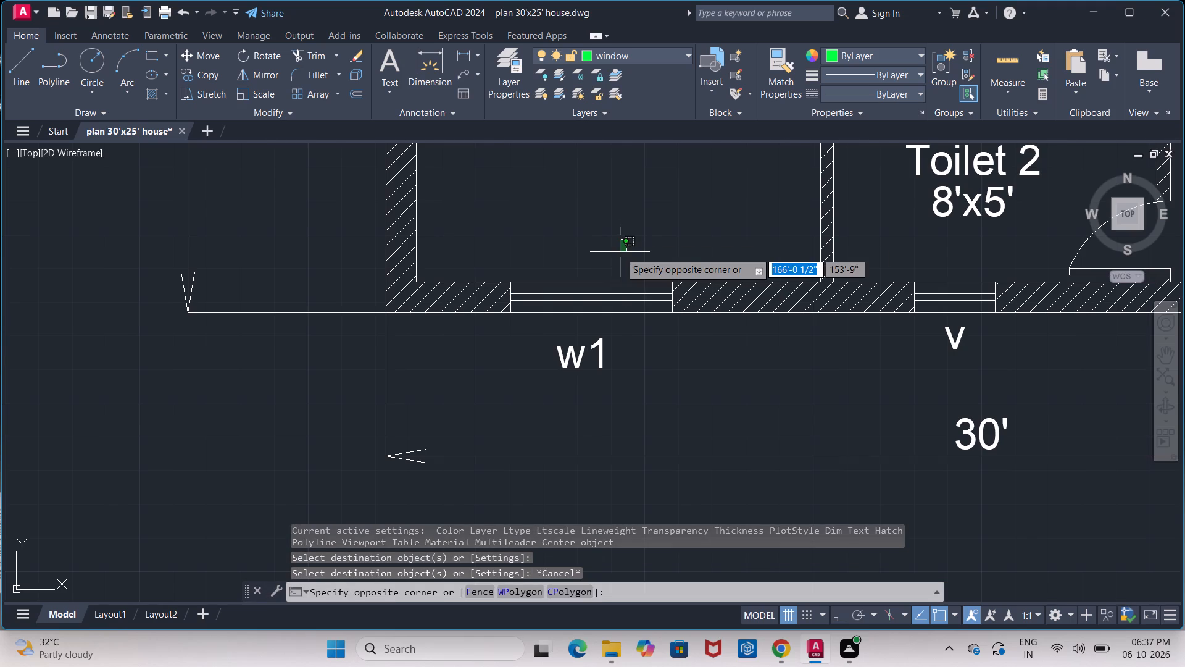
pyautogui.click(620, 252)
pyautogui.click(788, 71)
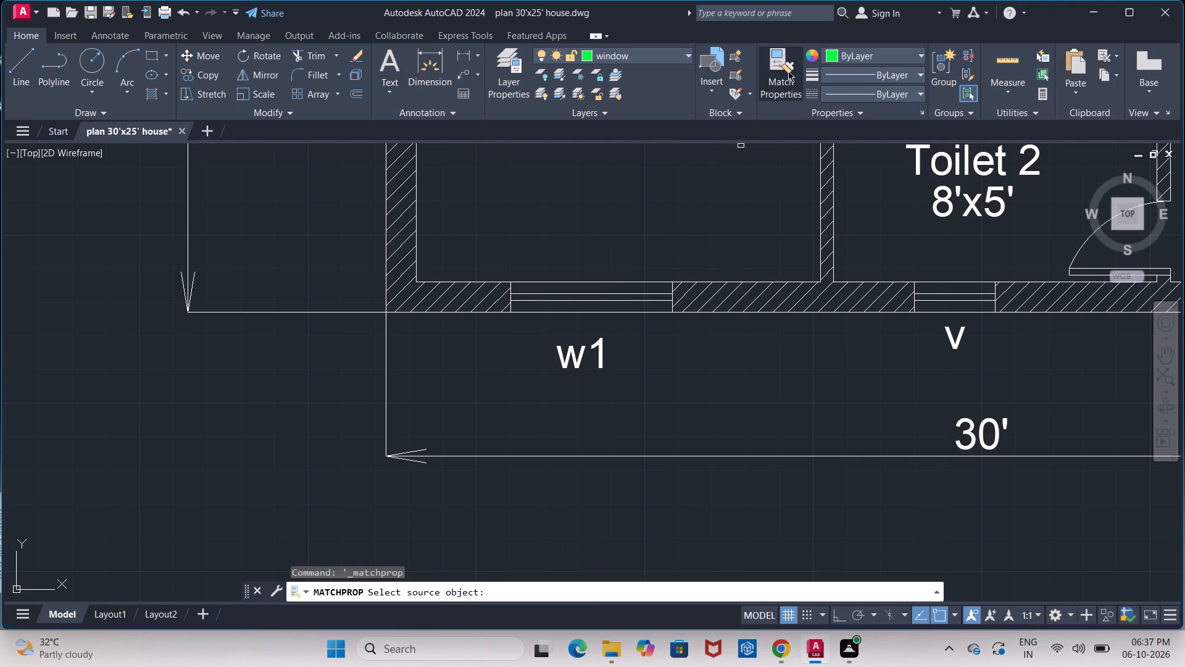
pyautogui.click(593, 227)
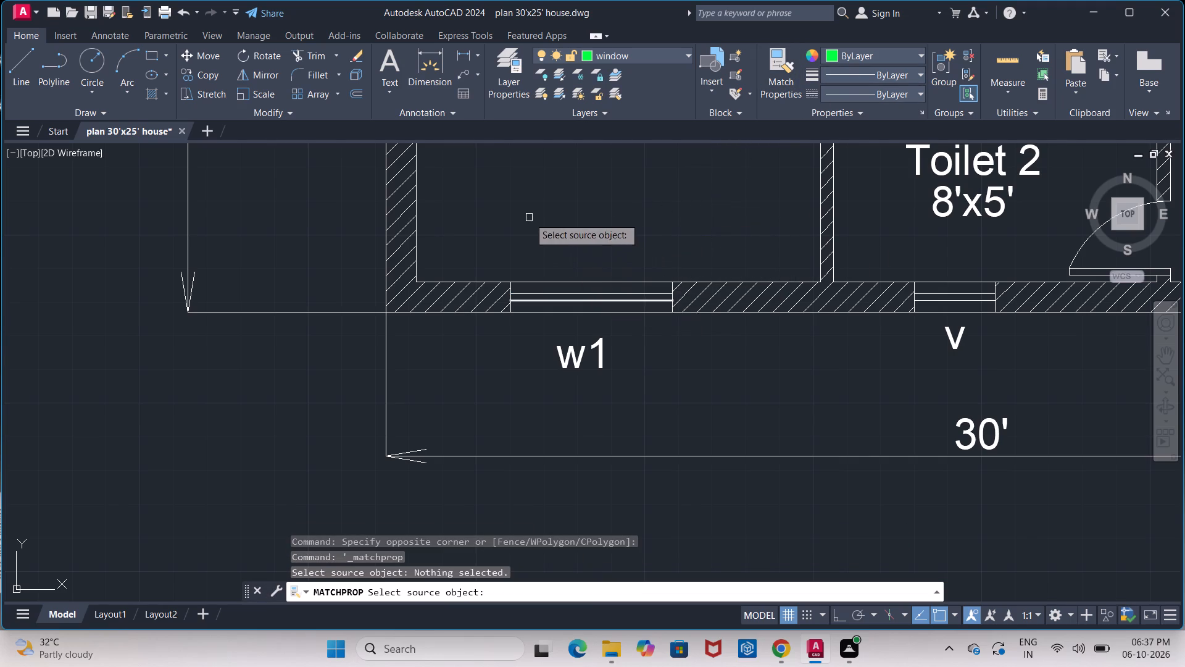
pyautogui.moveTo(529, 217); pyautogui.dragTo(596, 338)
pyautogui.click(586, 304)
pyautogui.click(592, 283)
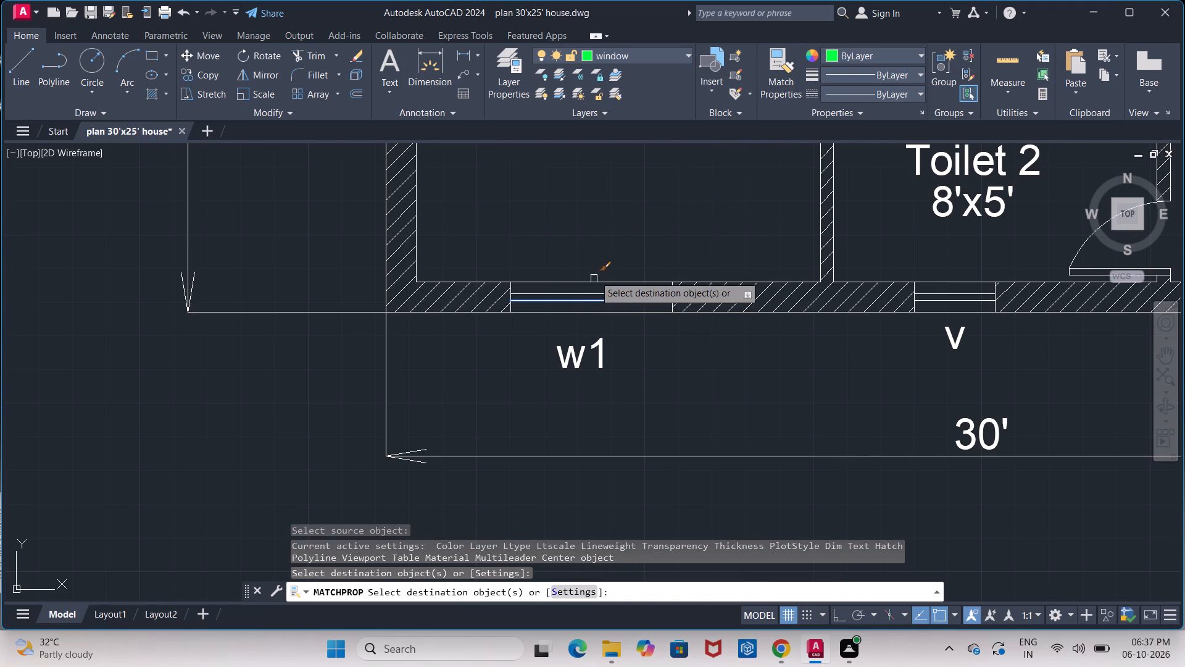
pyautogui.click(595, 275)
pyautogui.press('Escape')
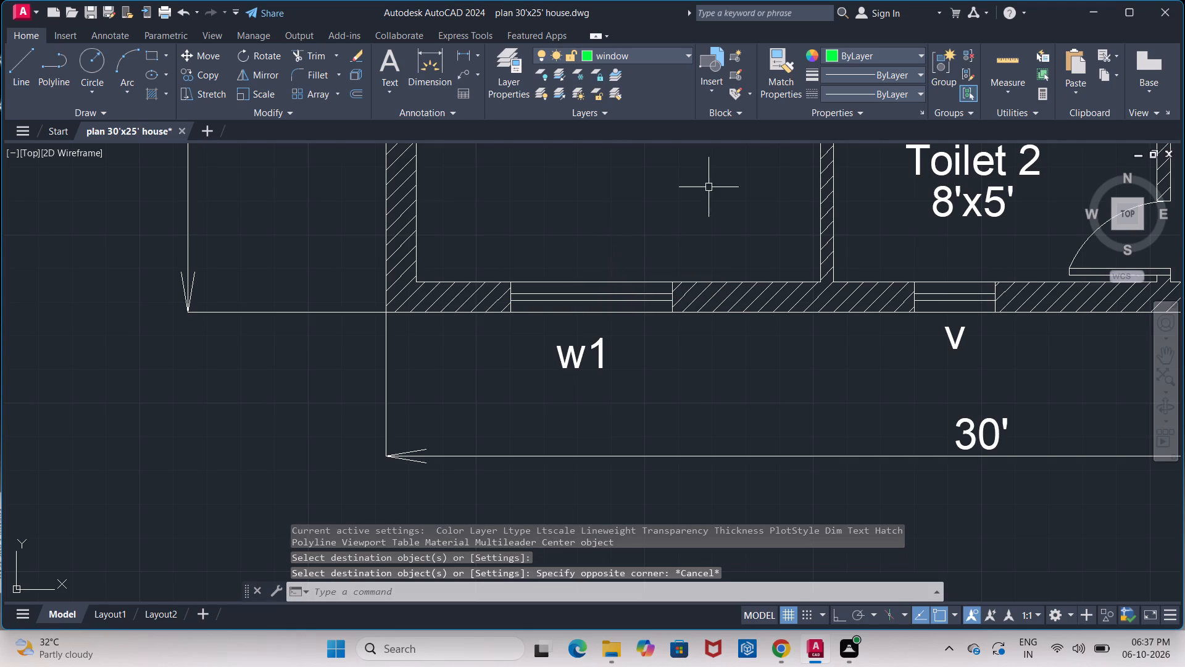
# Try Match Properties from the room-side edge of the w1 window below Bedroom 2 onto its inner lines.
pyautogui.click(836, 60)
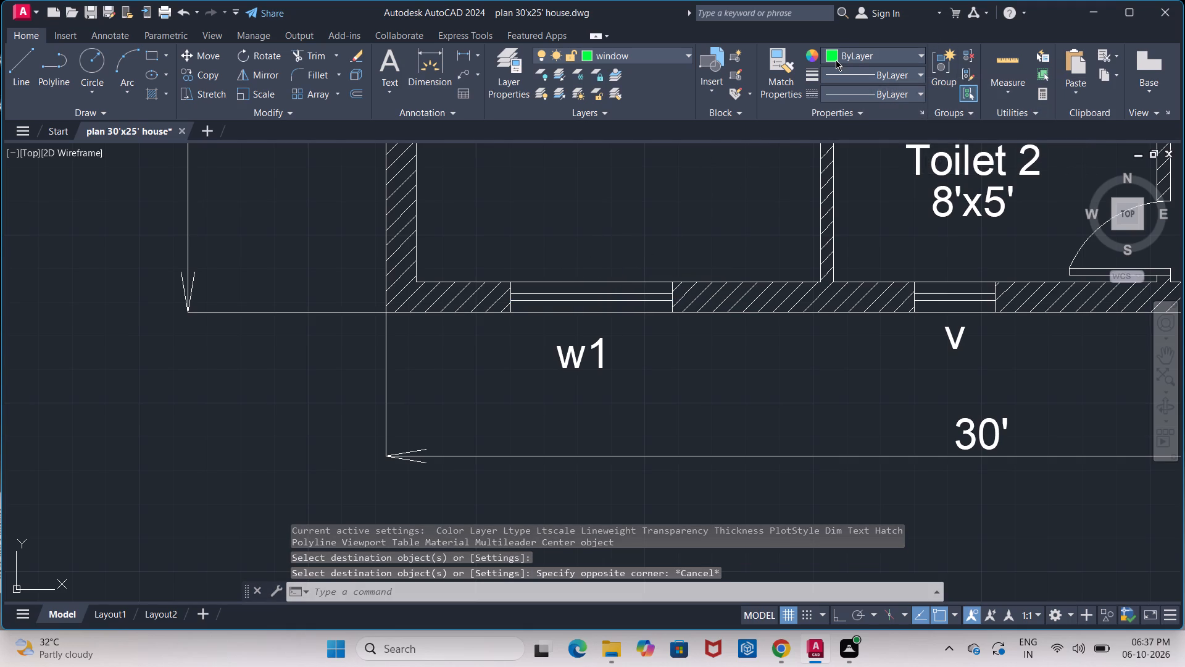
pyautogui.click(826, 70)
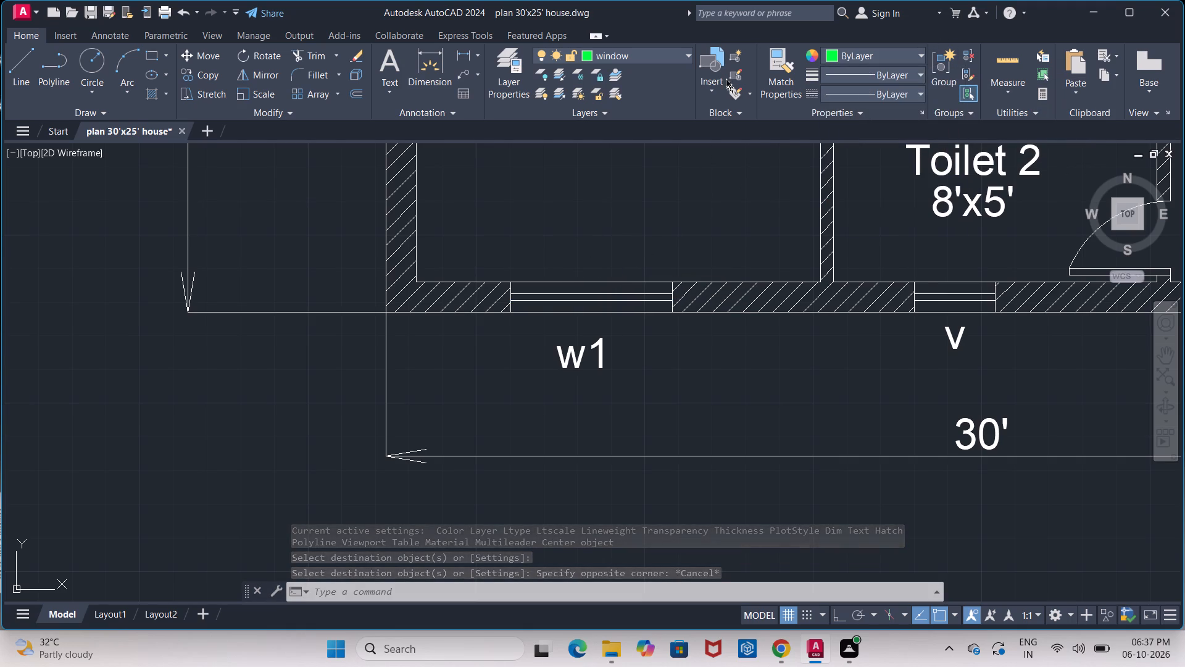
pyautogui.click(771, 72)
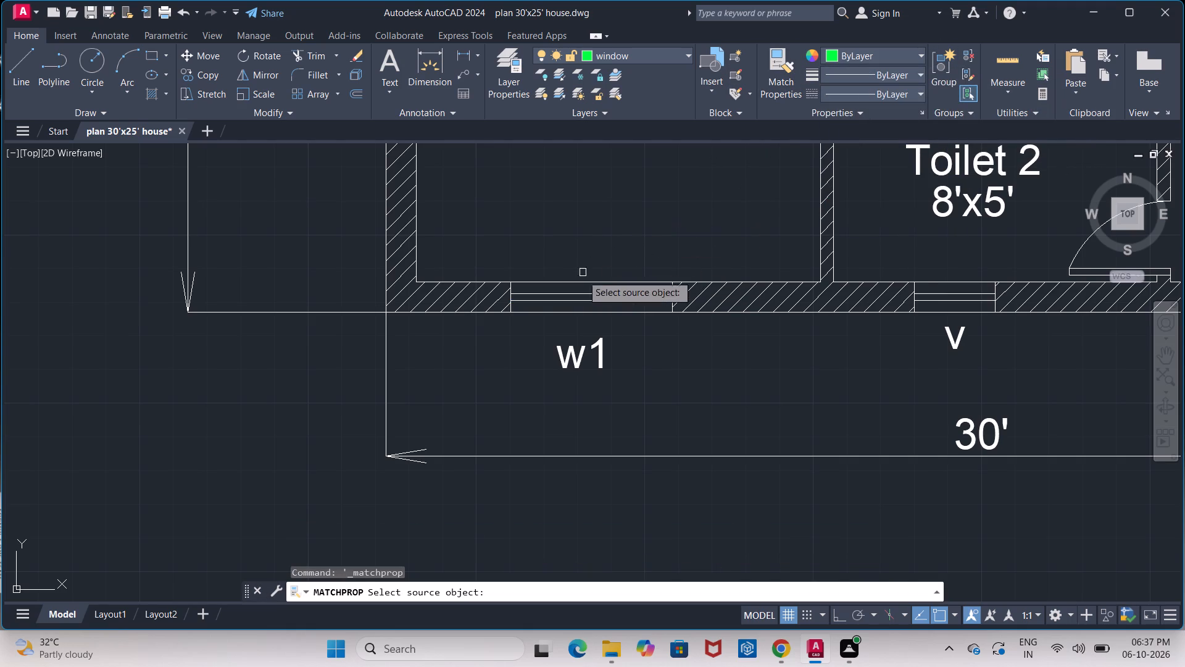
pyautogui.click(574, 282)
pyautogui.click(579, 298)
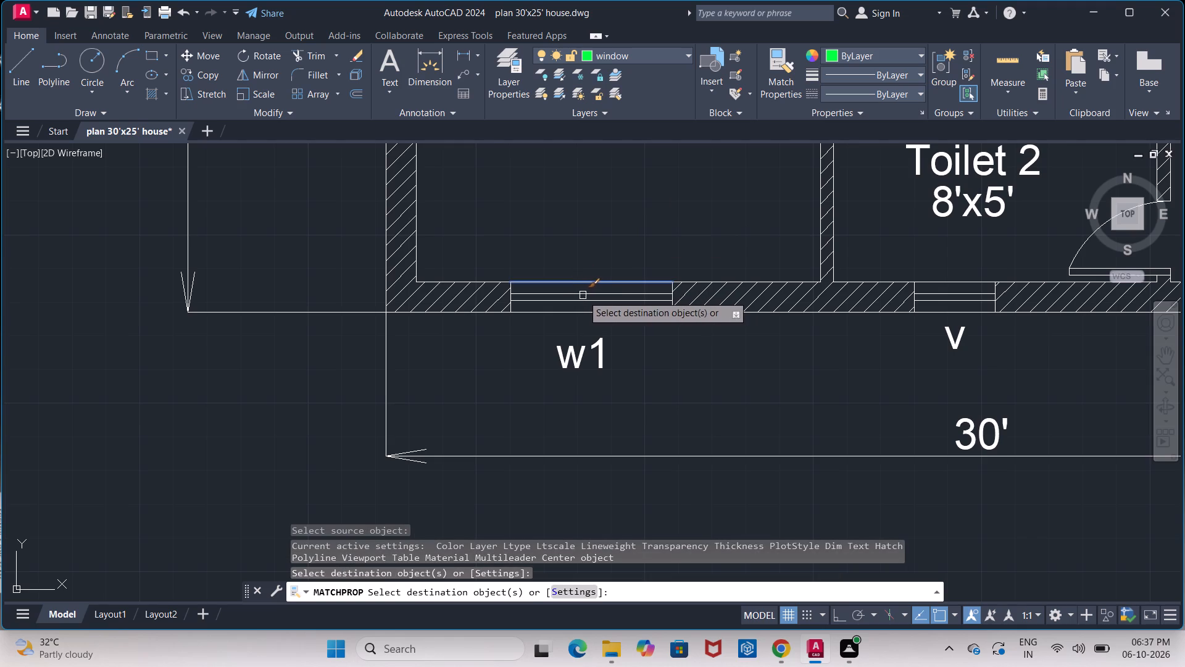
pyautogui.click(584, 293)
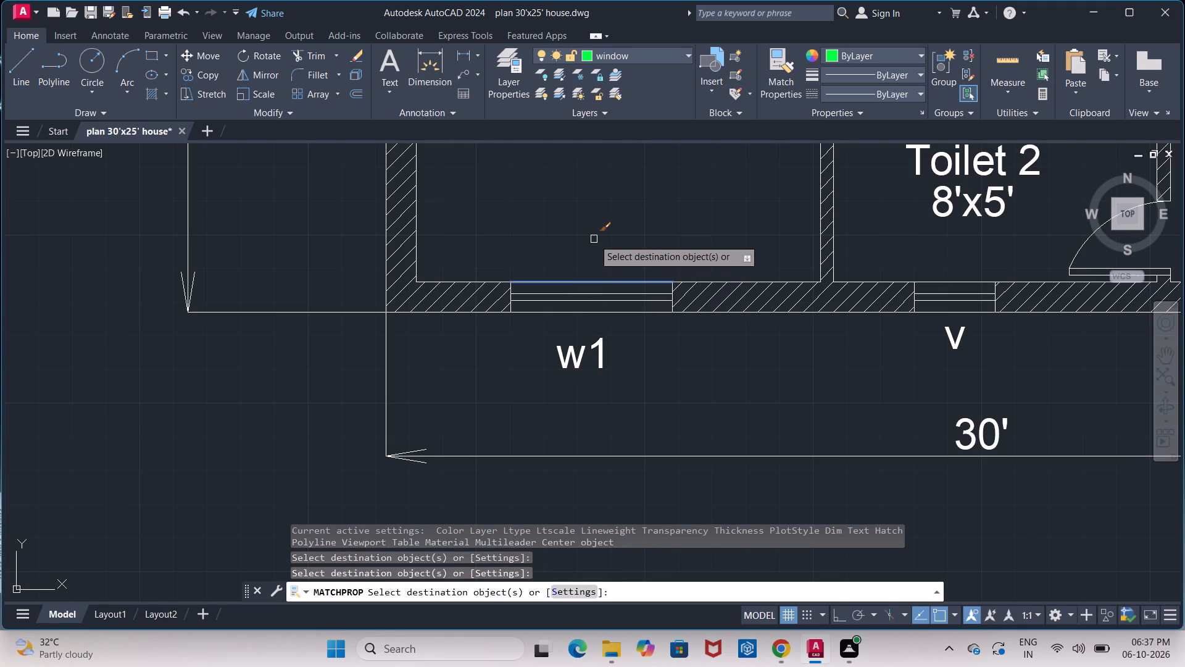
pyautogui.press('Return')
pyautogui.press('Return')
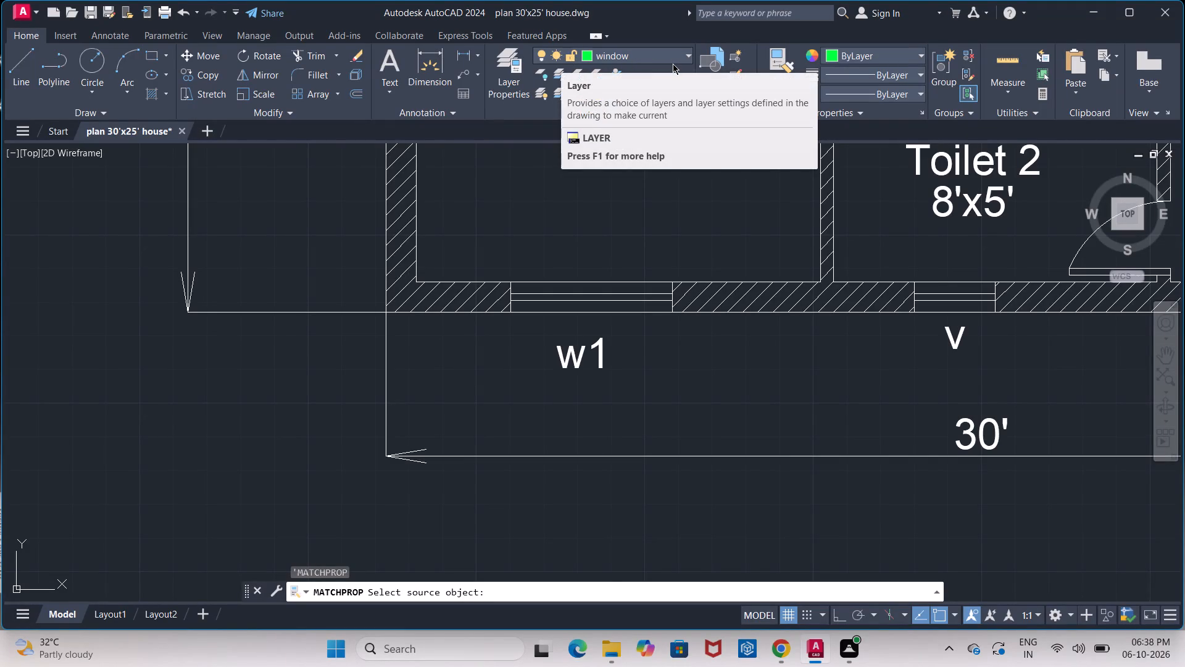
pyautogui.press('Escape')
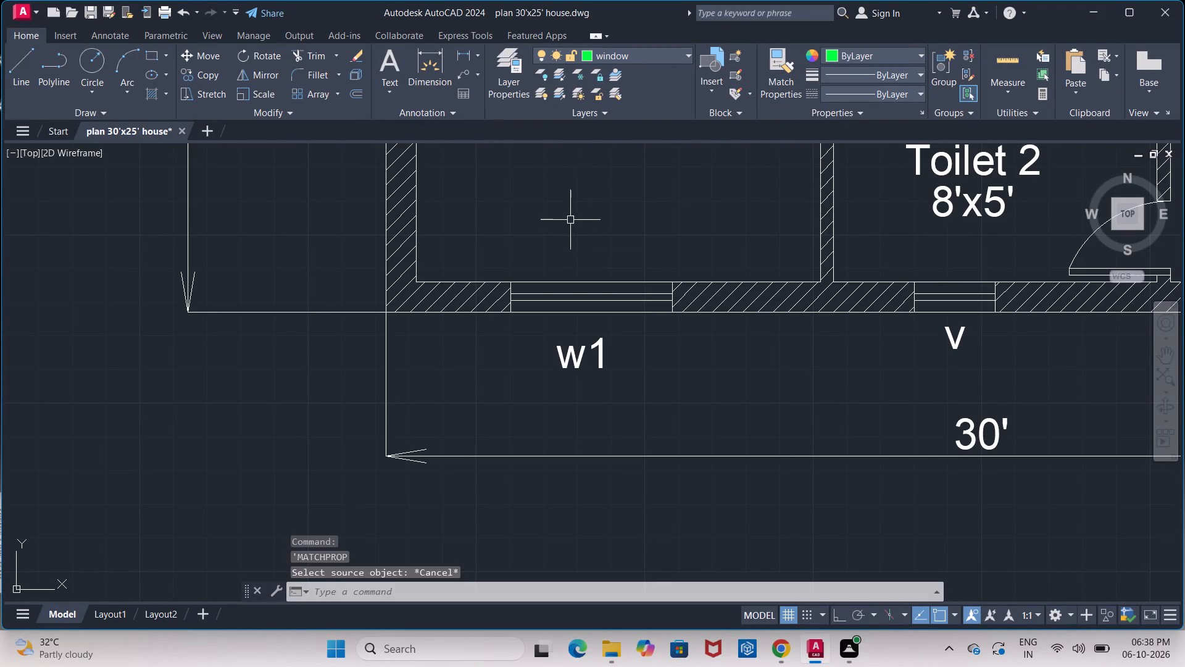
# Move all lines of the w1 window below Bedroom 2 to the window layer and clear the selection.
pyautogui.click(499, 257)
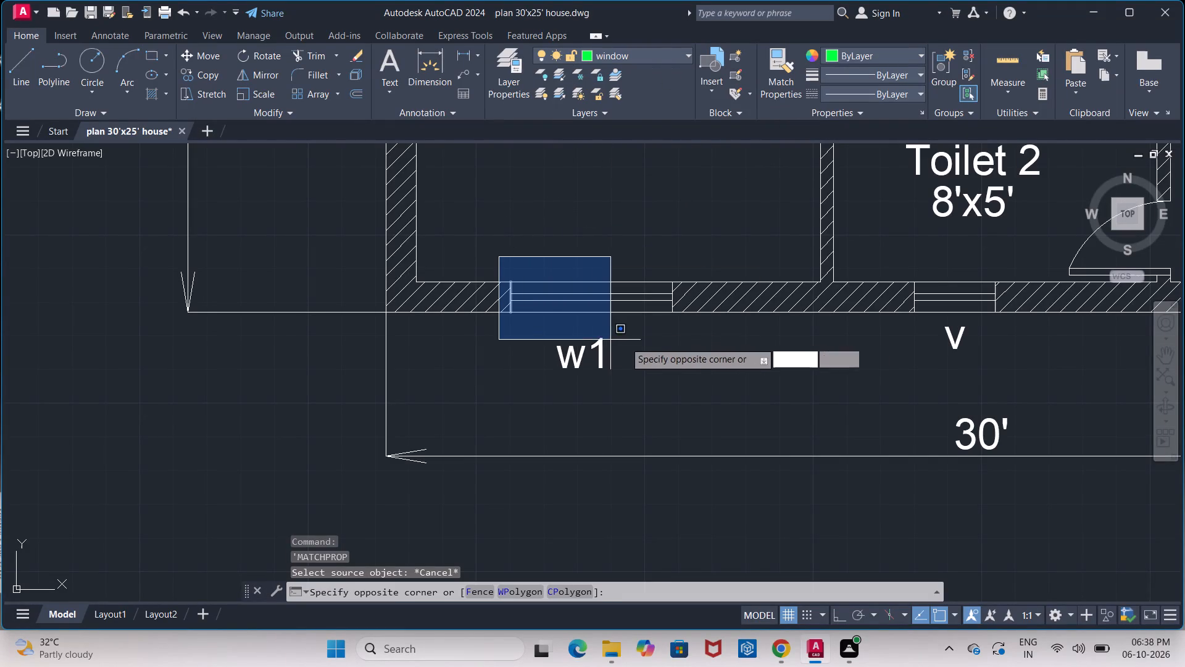
pyautogui.click(676, 349)
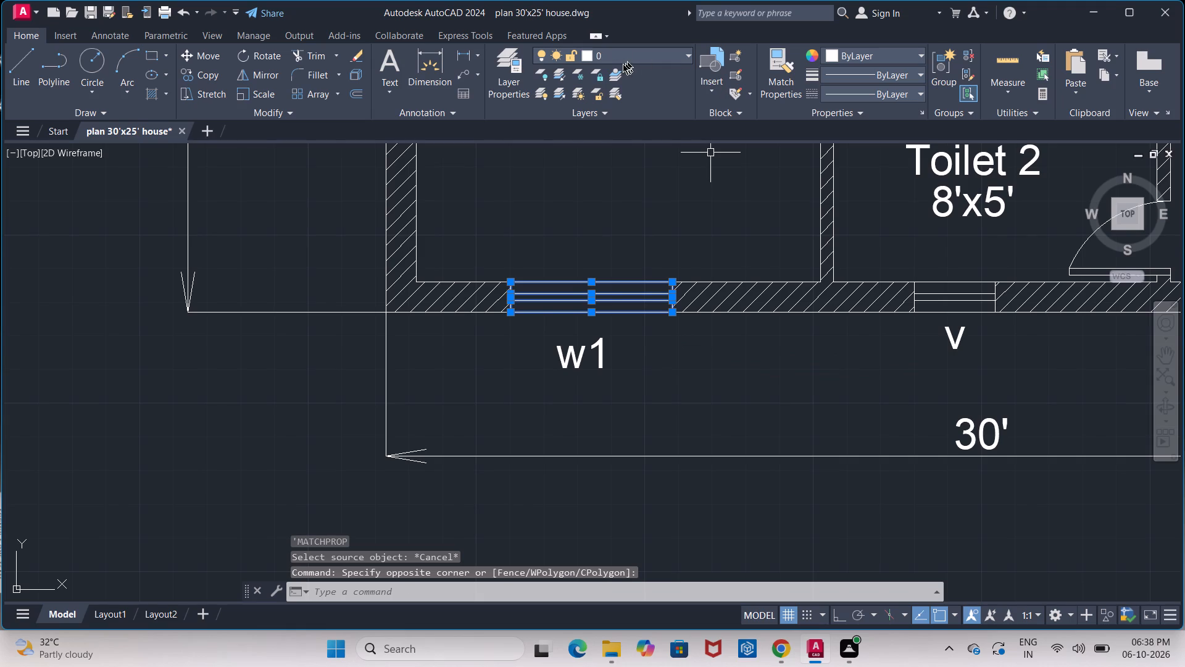
pyautogui.click(691, 58)
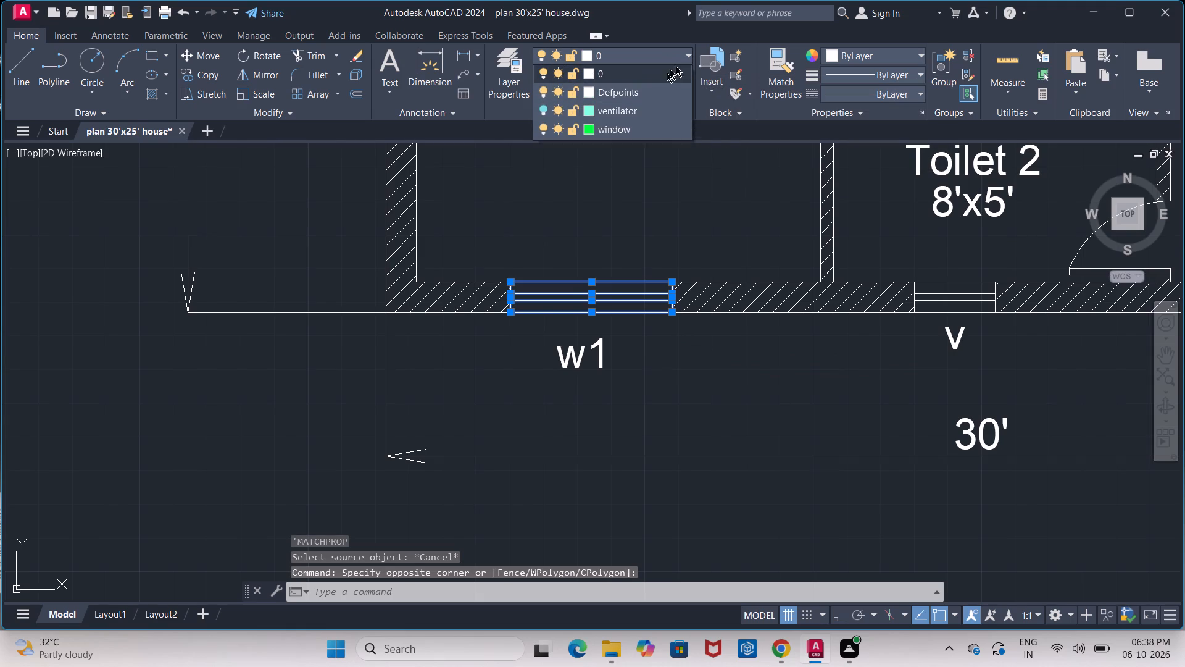
pyautogui.click(613, 127)
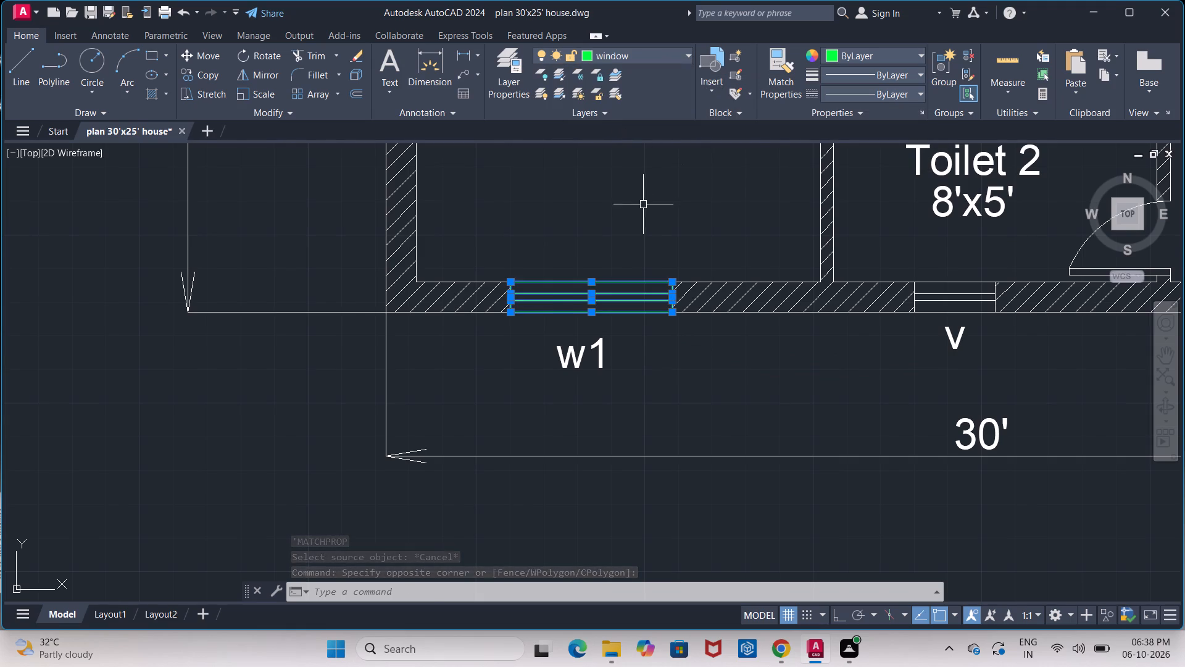
pyautogui.scroll(-1, 642, 209)
pyautogui.moveTo(642, 210); pyautogui.dragTo(596, 199, button='middle')
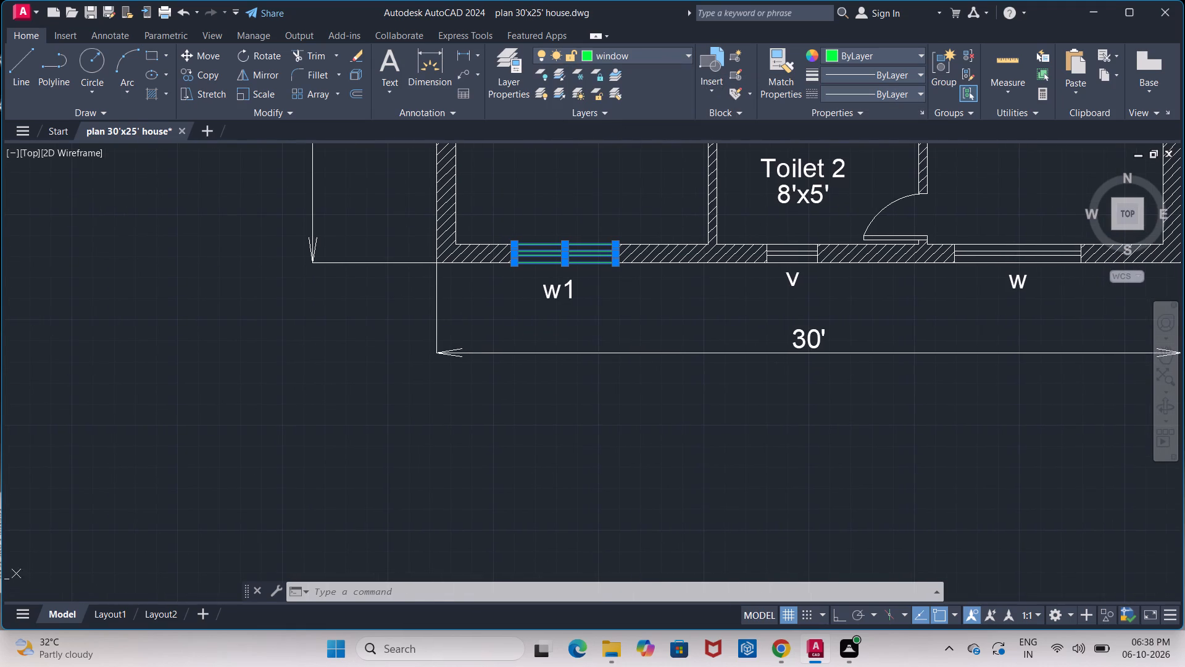
pyautogui.click(595, 199)
pyautogui.press('Escape')
pyautogui.press('Escape')
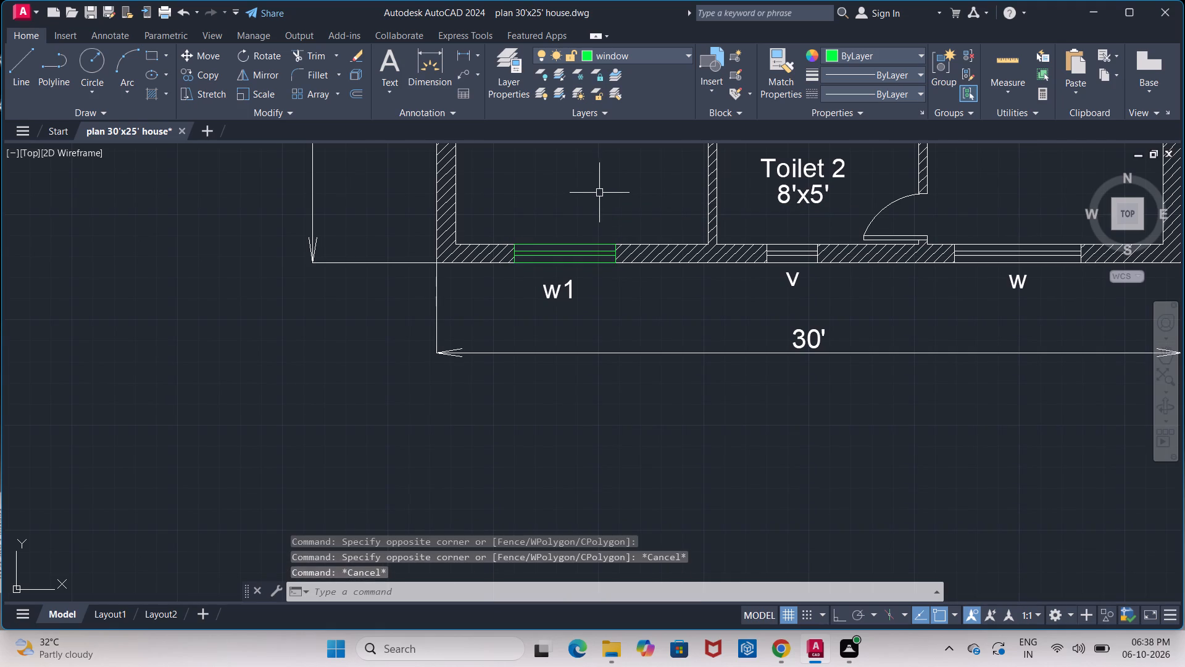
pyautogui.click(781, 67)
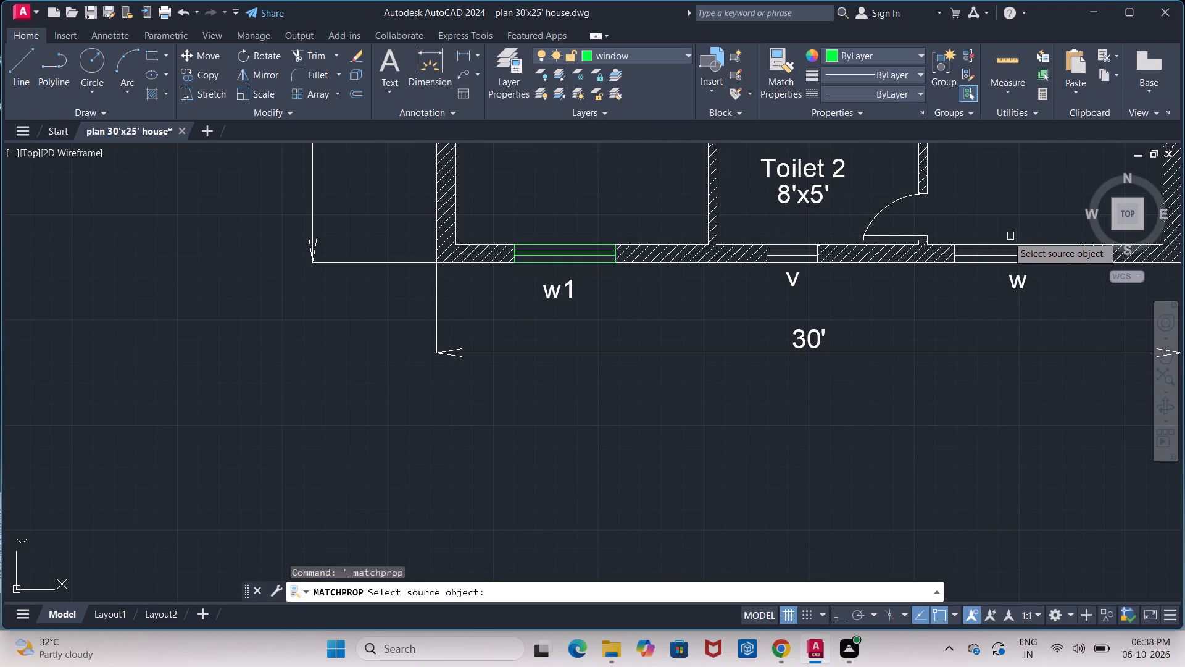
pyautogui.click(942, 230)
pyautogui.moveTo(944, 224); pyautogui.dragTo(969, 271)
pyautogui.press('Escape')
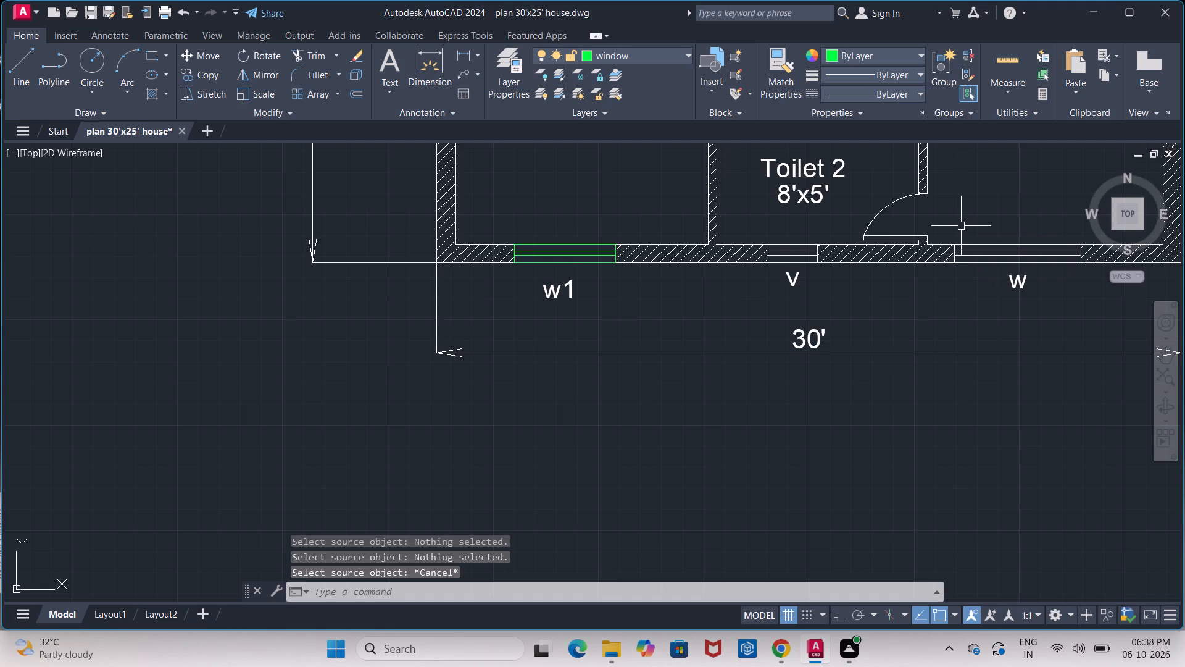
# Move the Dining Room w window, the w1 windows beside Bedroom 2 and above Bedroom 1, and the Kitchen w2 window to the window layer.
pyautogui.click(947, 224)
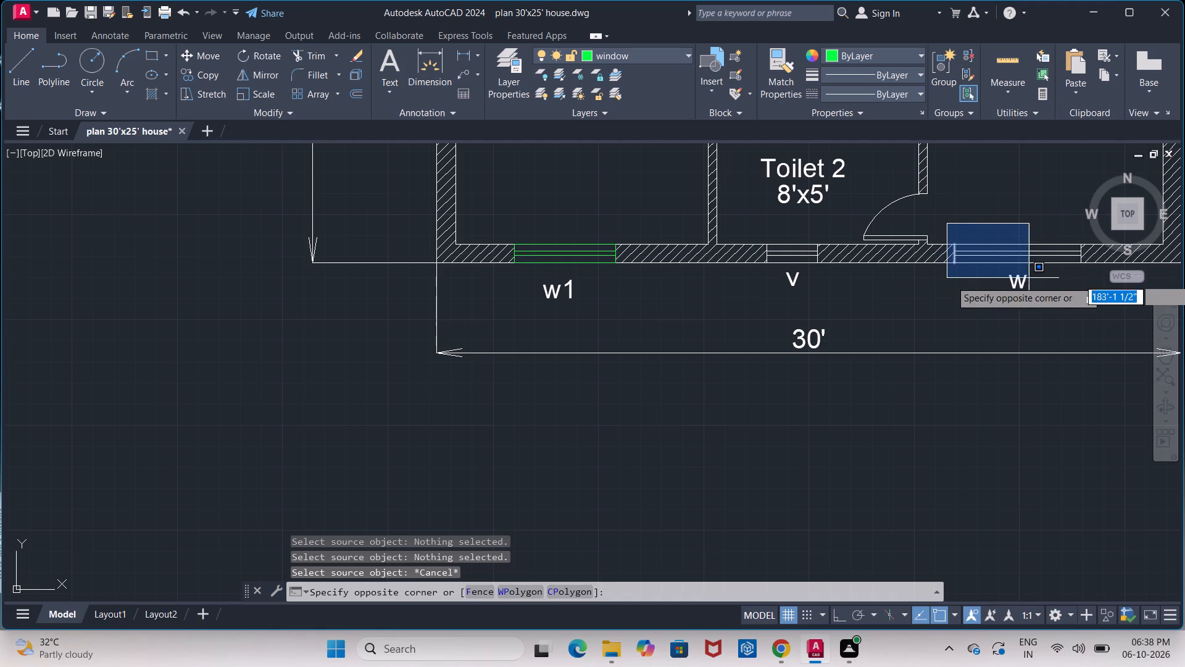
pyautogui.click(1089, 271)
pyautogui.scroll(-3, 1062, 293)
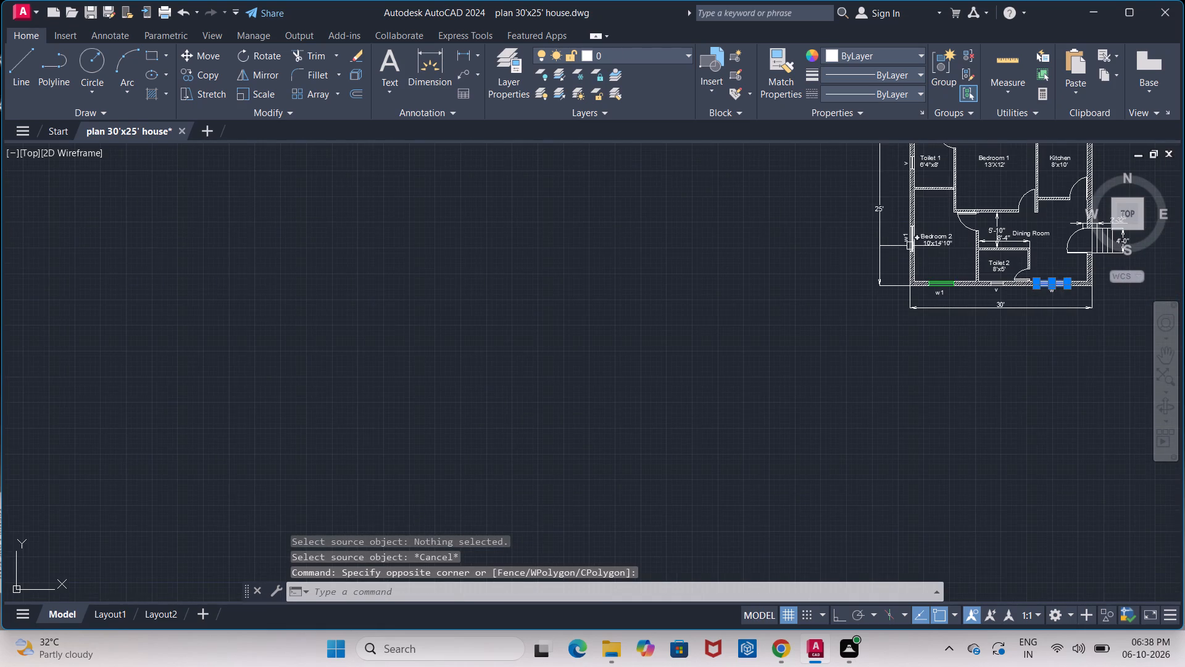
pyautogui.scroll(3, 910, 242)
pyautogui.click(885, 183)
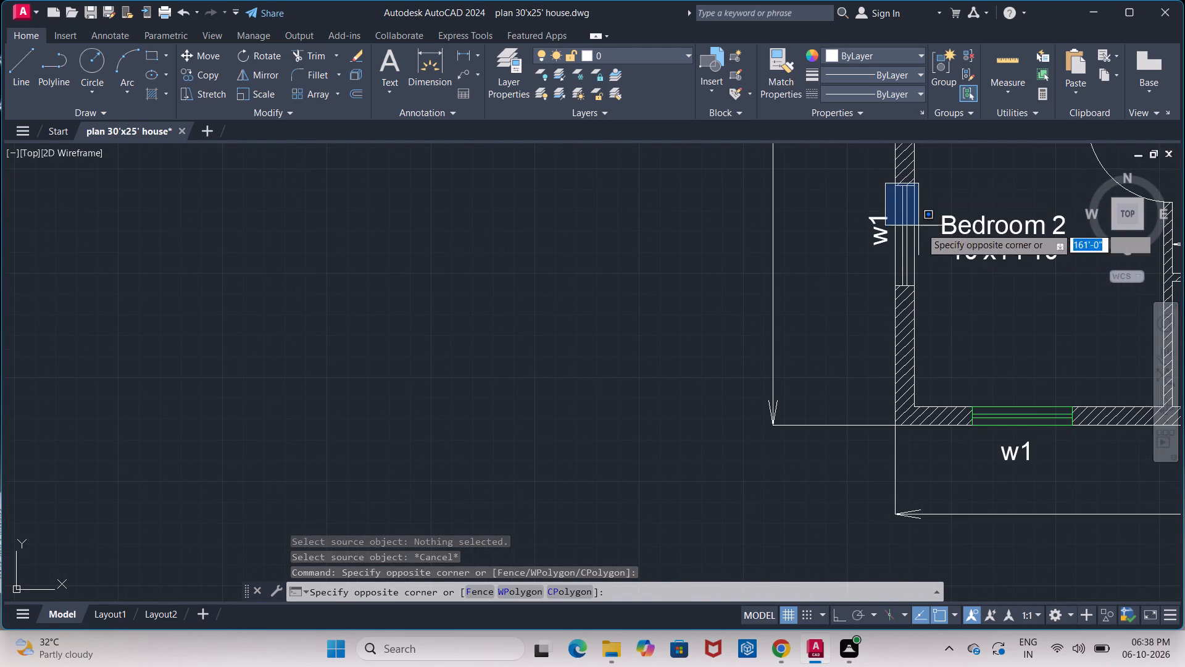
pyautogui.click(929, 290)
pyautogui.scroll(-3, 934, 291)
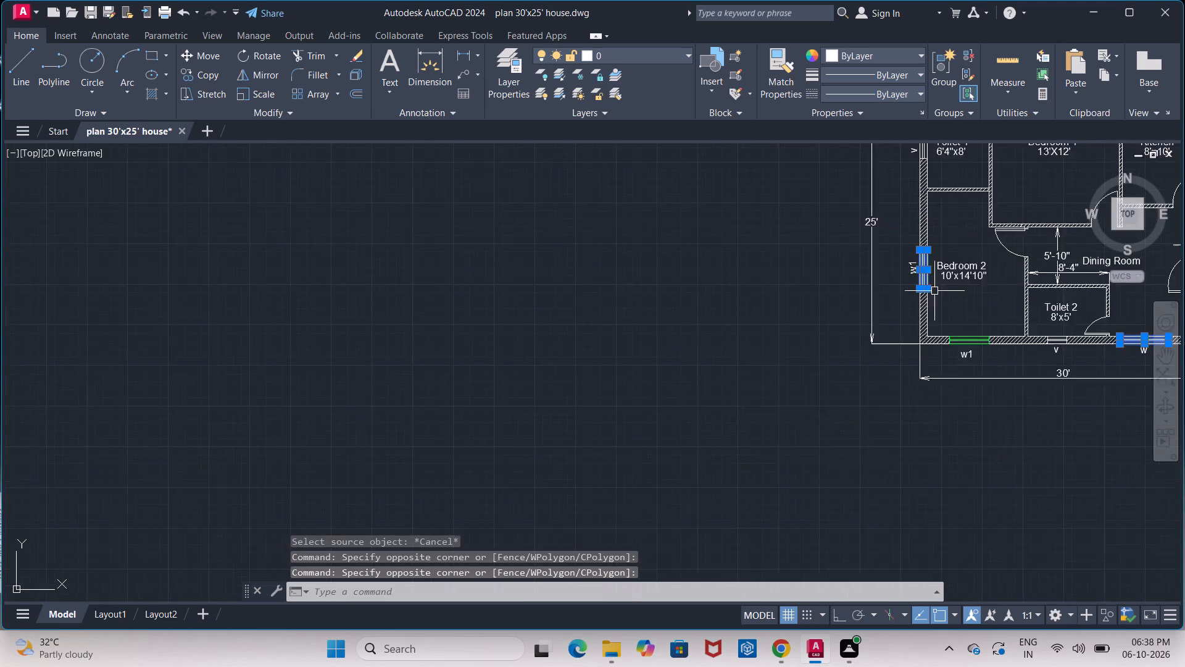
pyautogui.scroll(-1, 953, 290)
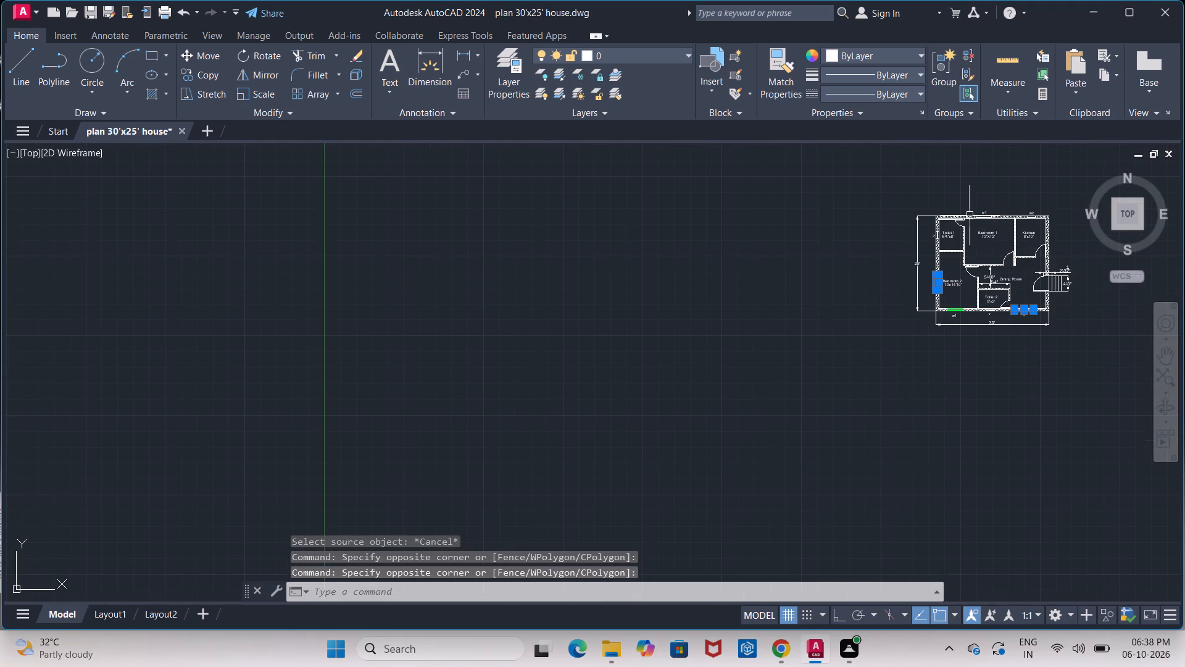
pyautogui.scroll(4, 976, 222)
pyautogui.click(917, 188)
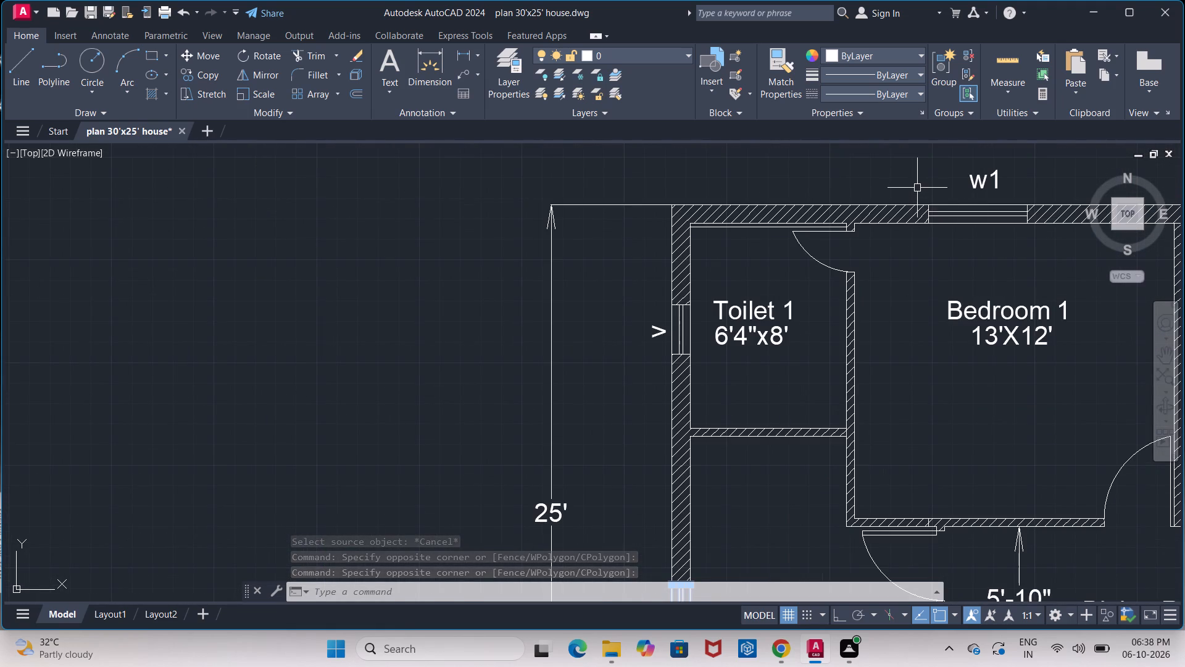
pyautogui.click(1034, 244)
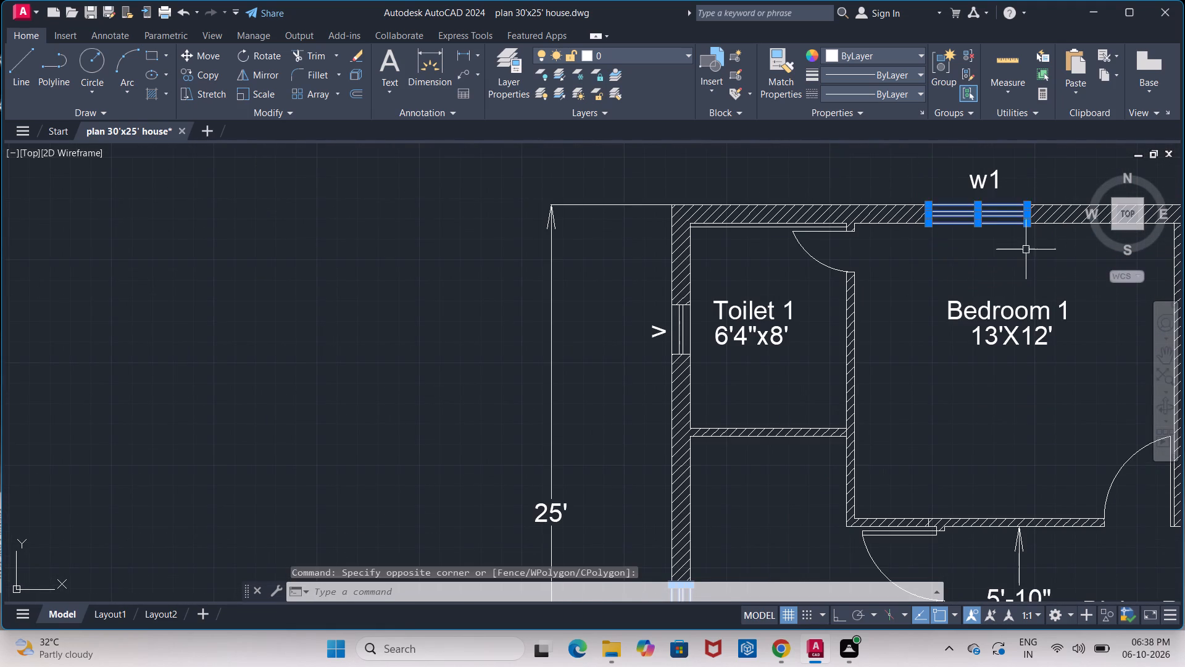
pyautogui.scroll(-3, 1024, 251)
pyautogui.moveTo(1085, 274); pyautogui.dragTo(953, 236, button='middle')
pyautogui.scroll(3, 973, 211)
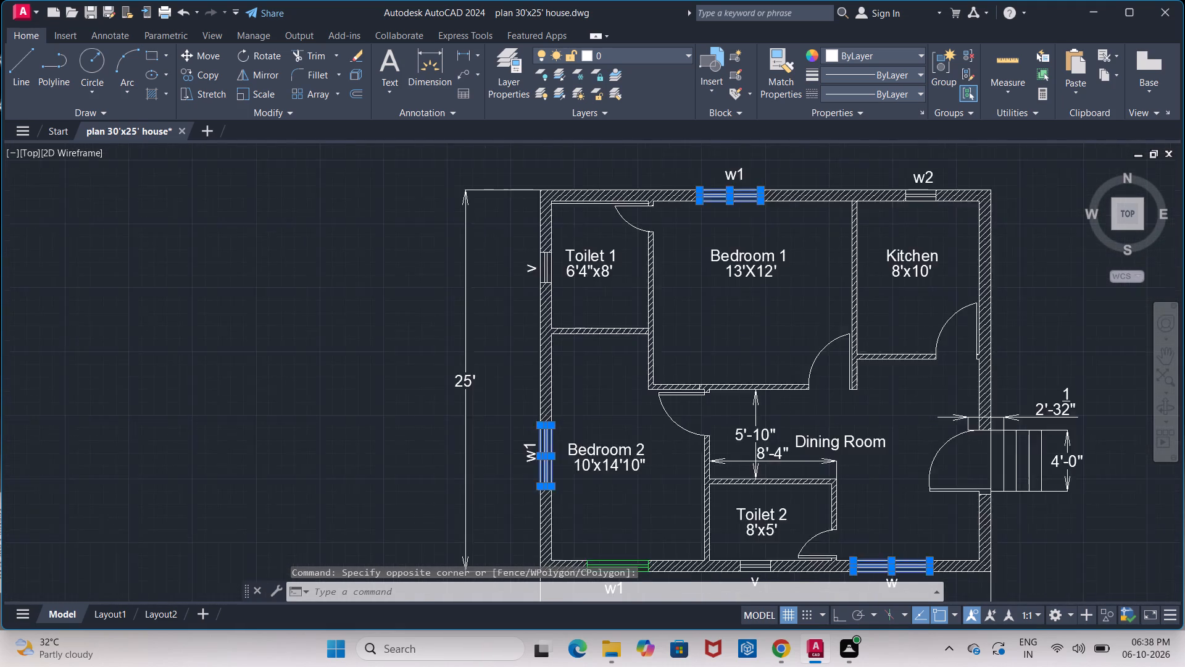
pyautogui.click(857, 167)
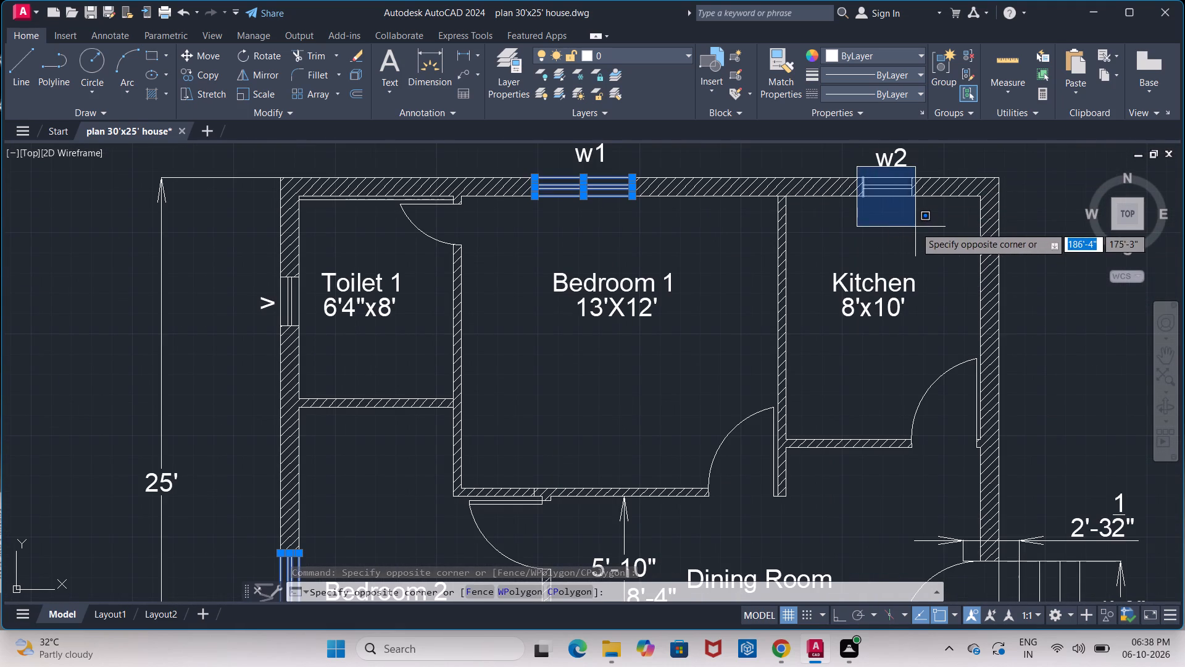
pyautogui.click(915, 227)
pyautogui.scroll(-1, 933, 255)
pyautogui.moveTo(933, 251); pyautogui.dragTo(933, 132, button='middle')
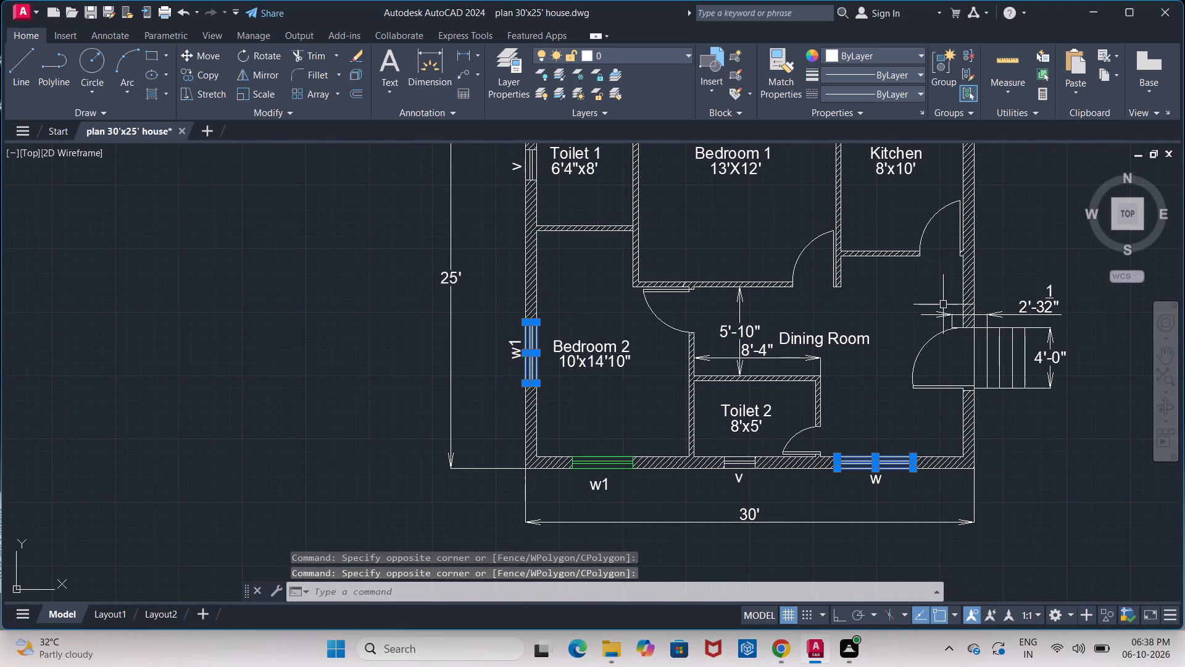
pyautogui.scroll(-1, 910, 307)
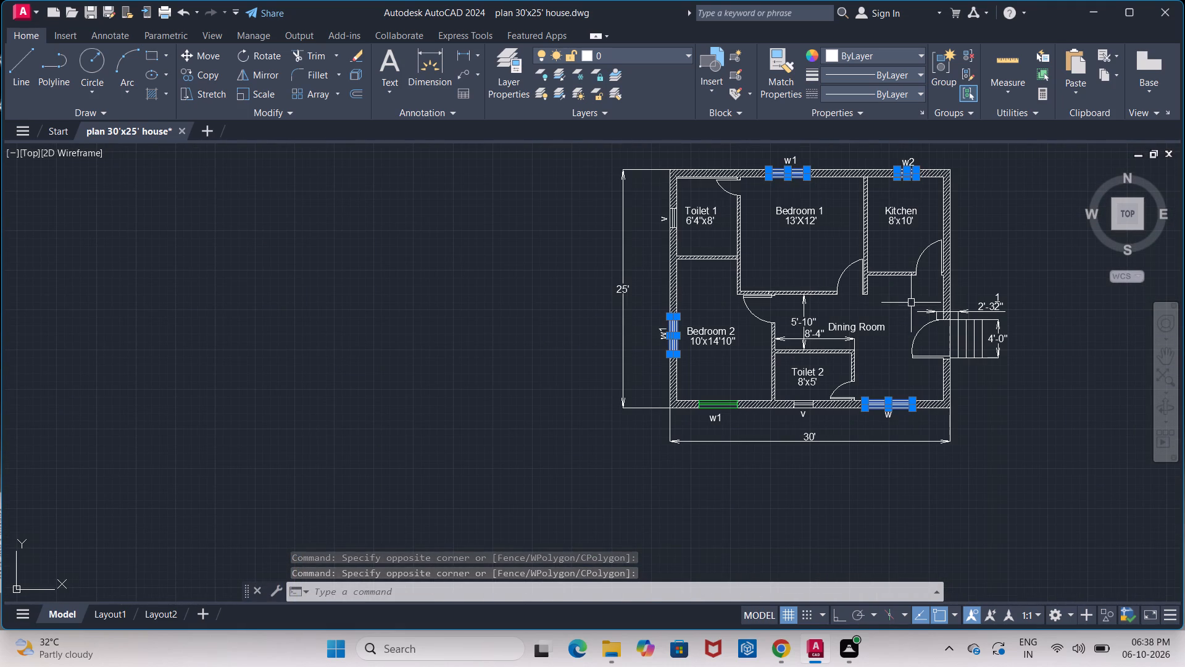
pyautogui.click(691, 49)
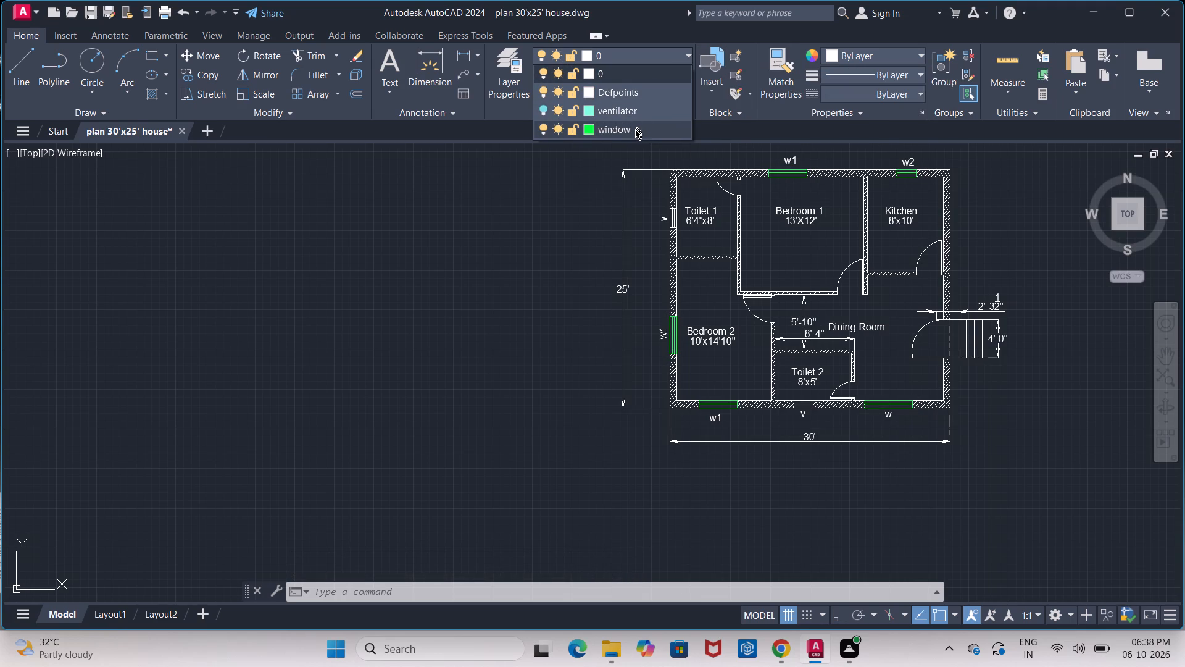
pyautogui.click(634, 129)
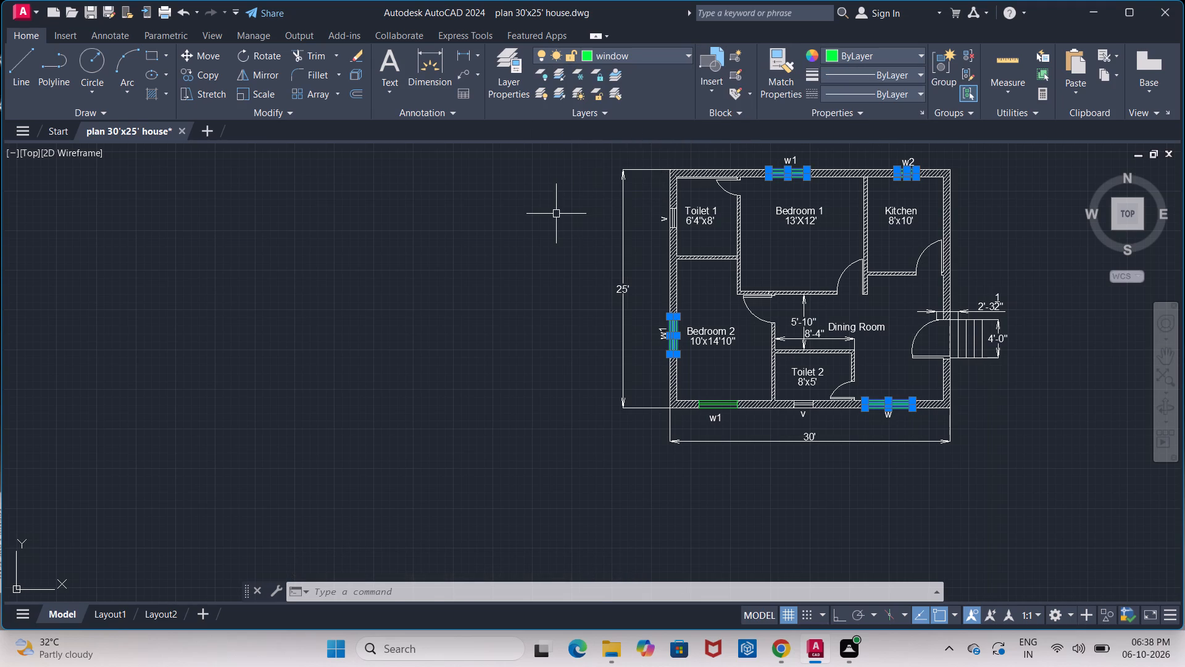
pyautogui.click(555, 214)
pyautogui.press('Escape')
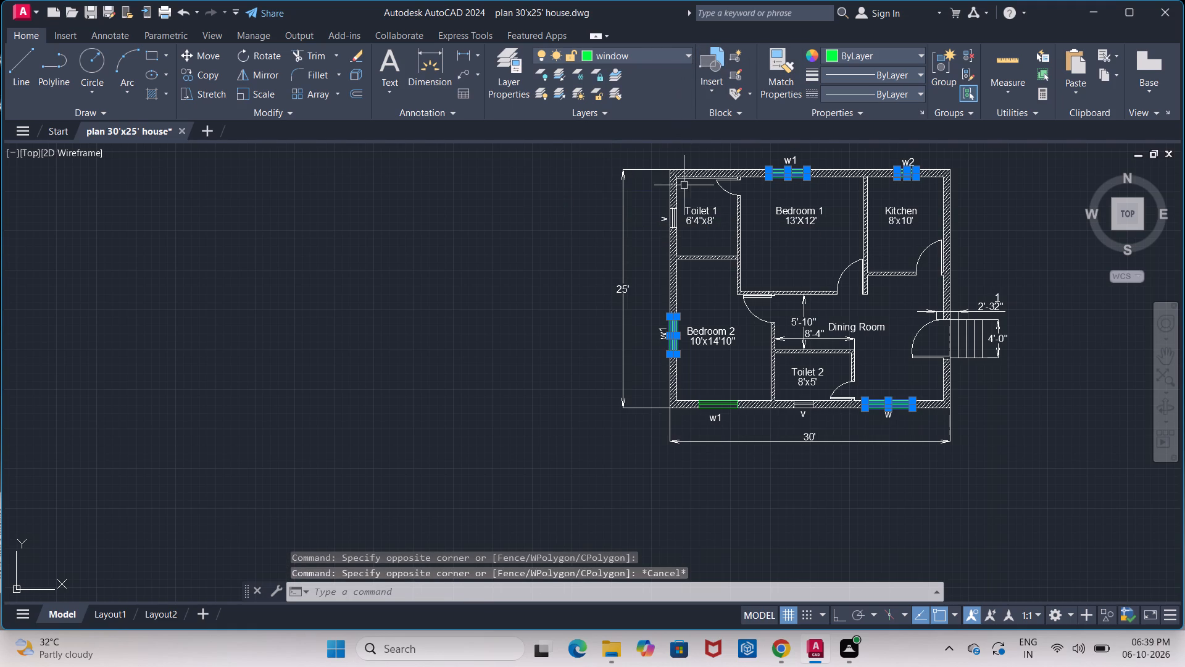
pyautogui.click(651, 254)
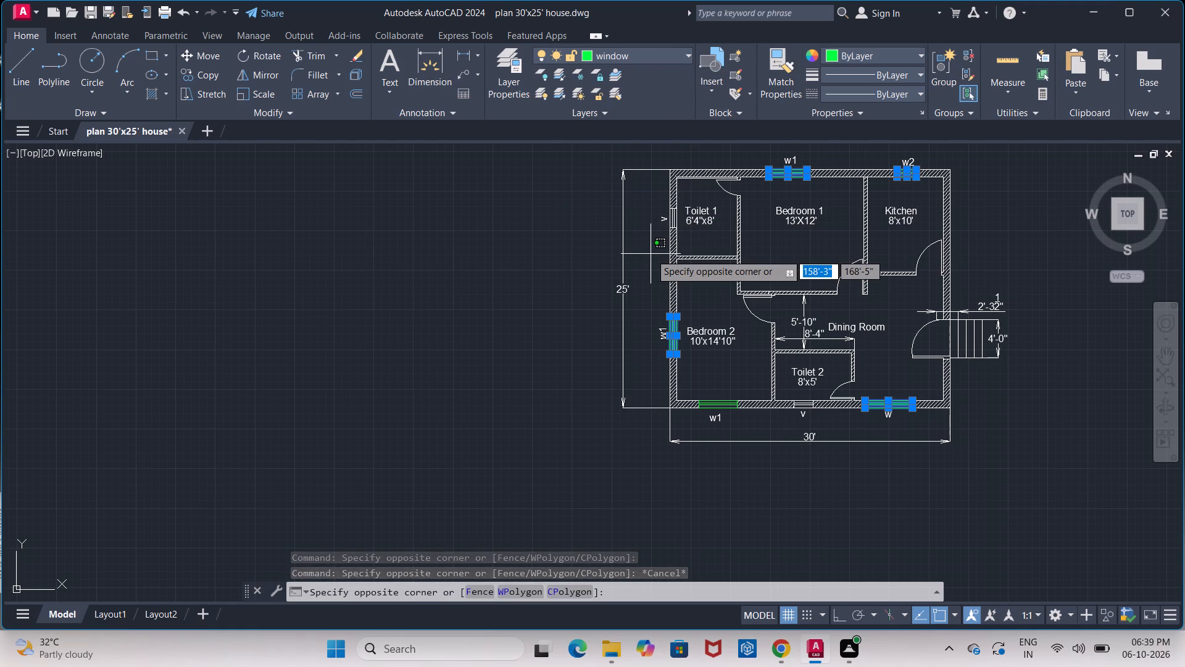
pyautogui.press('Escape')
pyautogui.press('Escape')
# Put the Toilet 1 and Toilet 2 ventilators on the ventilator layer and set that layer's colour to magenta.
pyautogui.scroll(1, 675, 212)
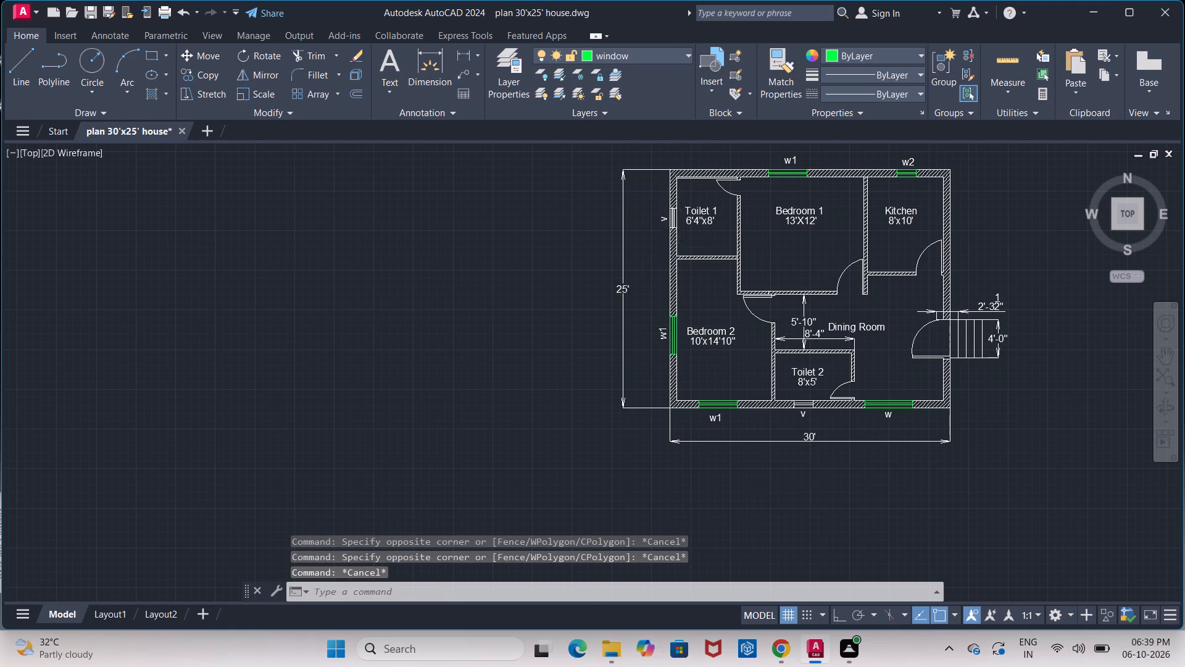
pyautogui.scroll(1, 657, 200)
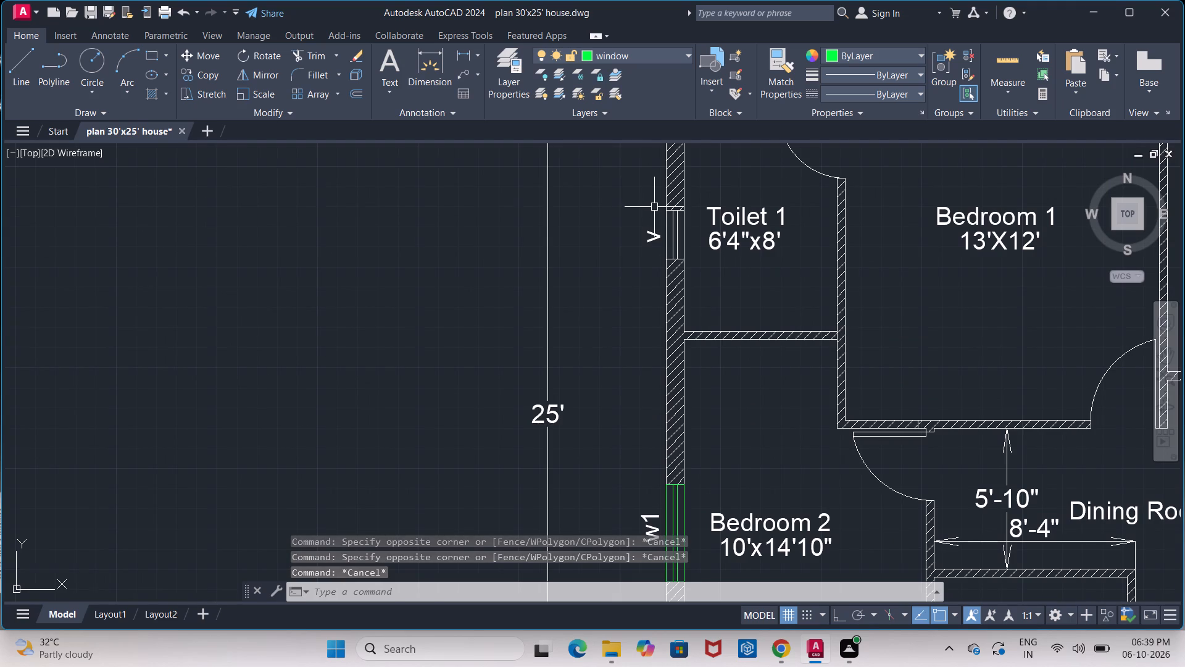
pyautogui.click(655, 208)
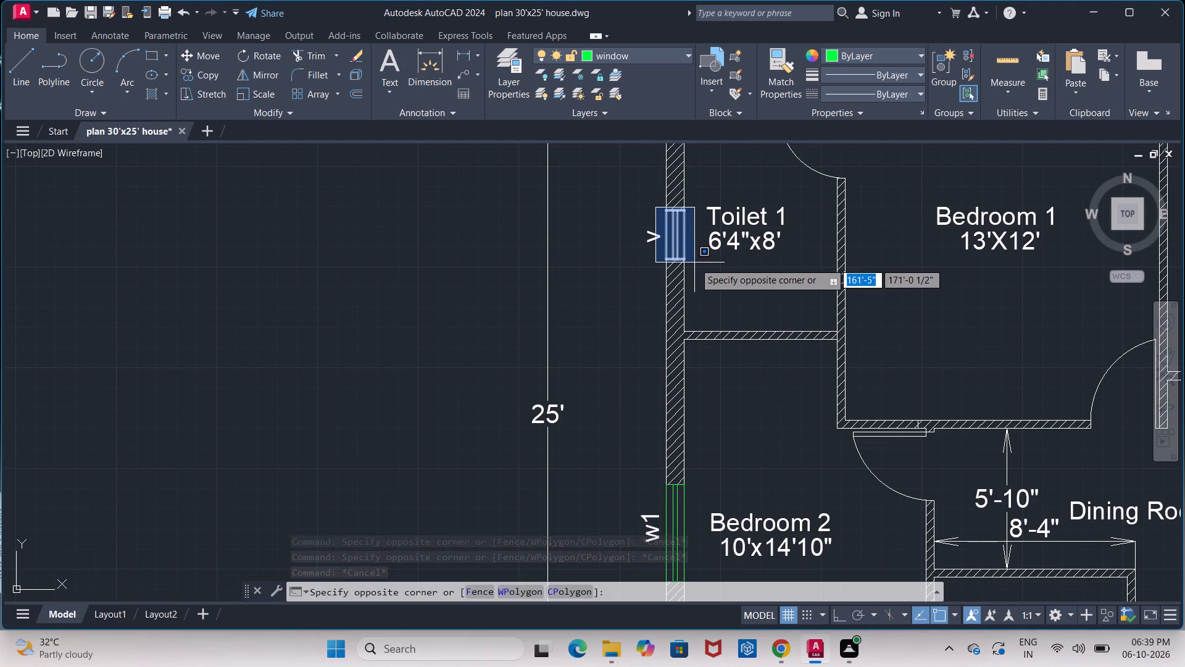
pyautogui.click(694, 262)
pyautogui.scroll(-2, 704, 287)
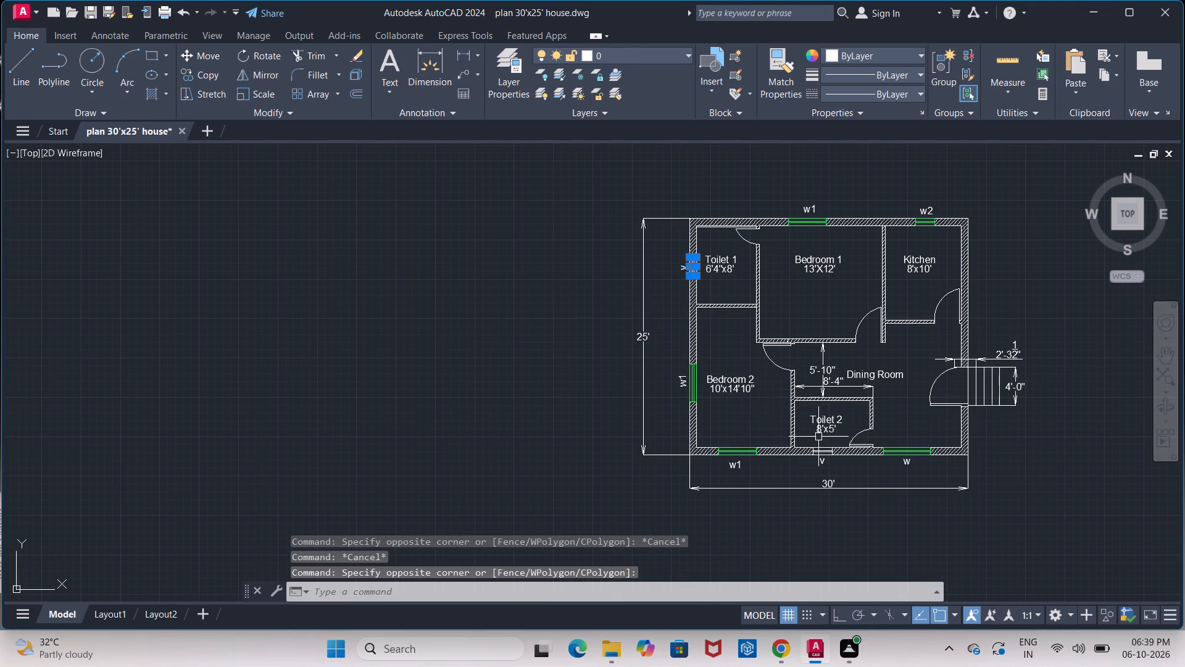
pyautogui.scroll(2, 817, 442)
pyautogui.click(793, 447)
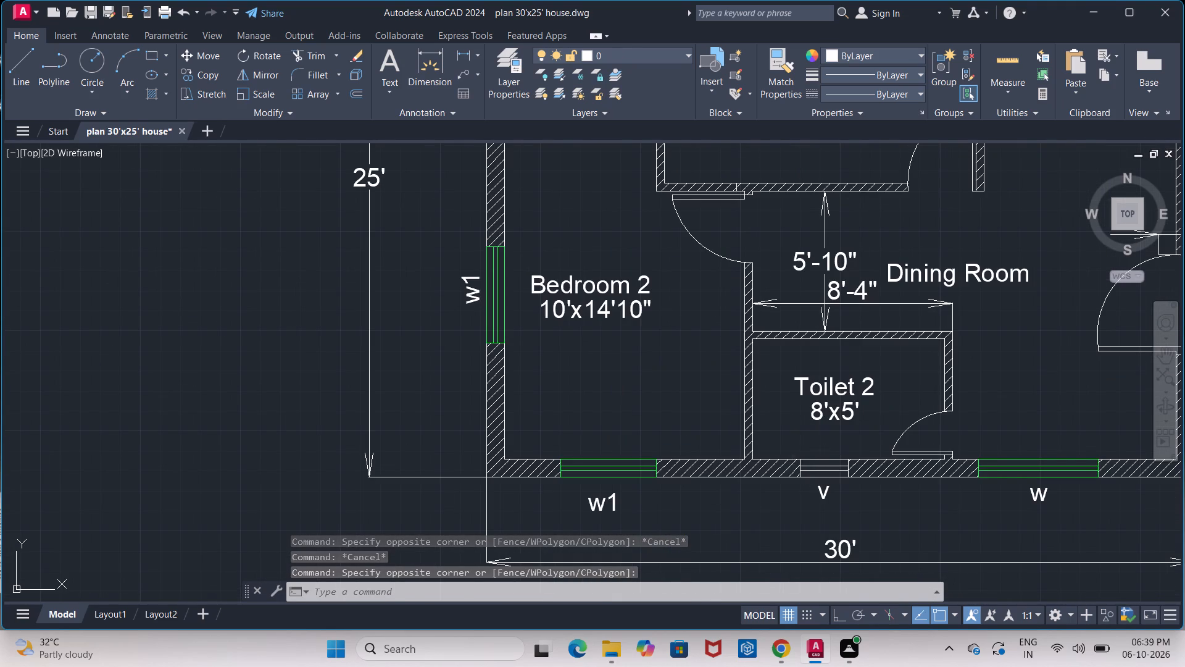
pyautogui.click(855, 491)
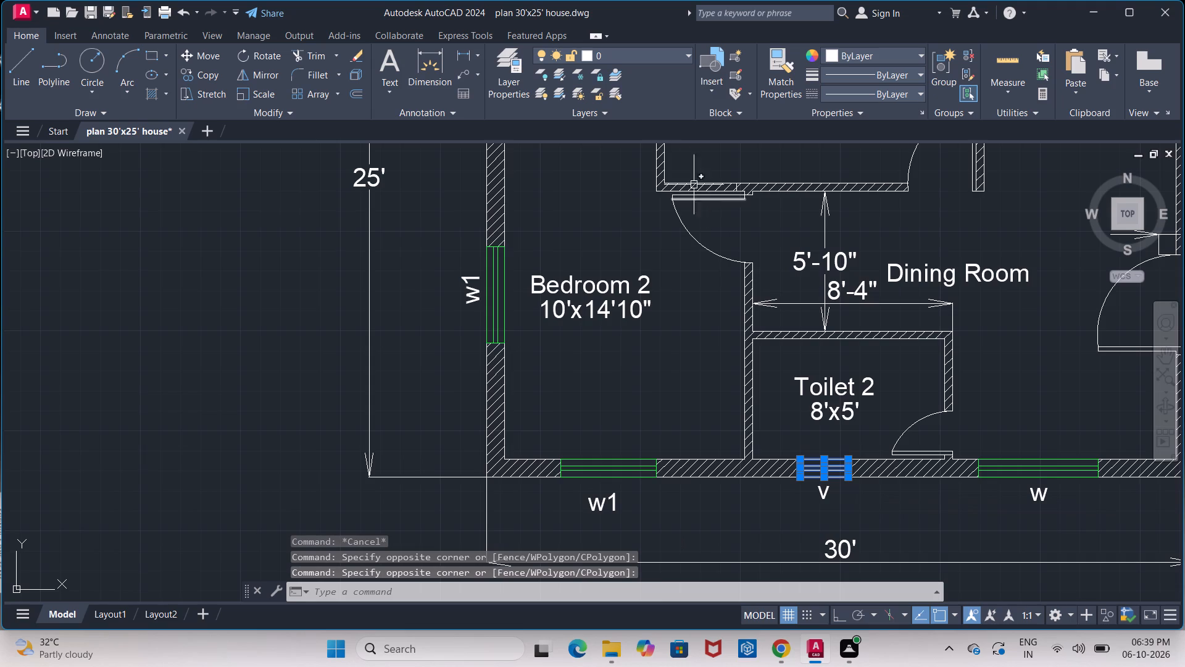
pyautogui.click(685, 52)
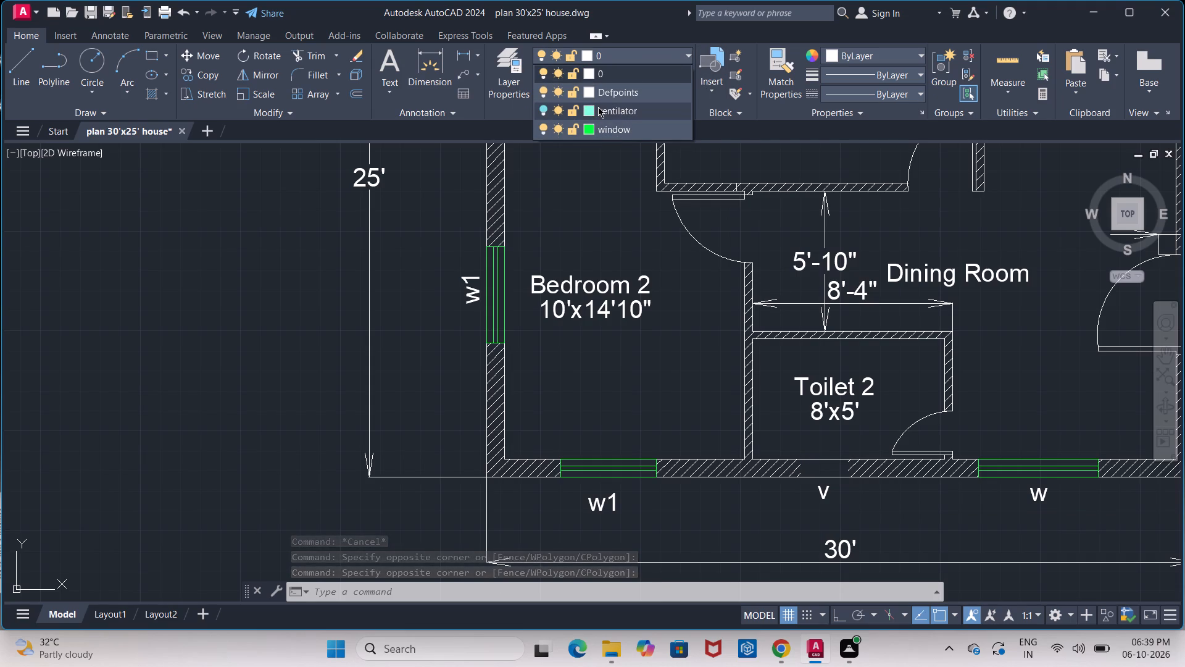
pyautogui.click(593, 111)
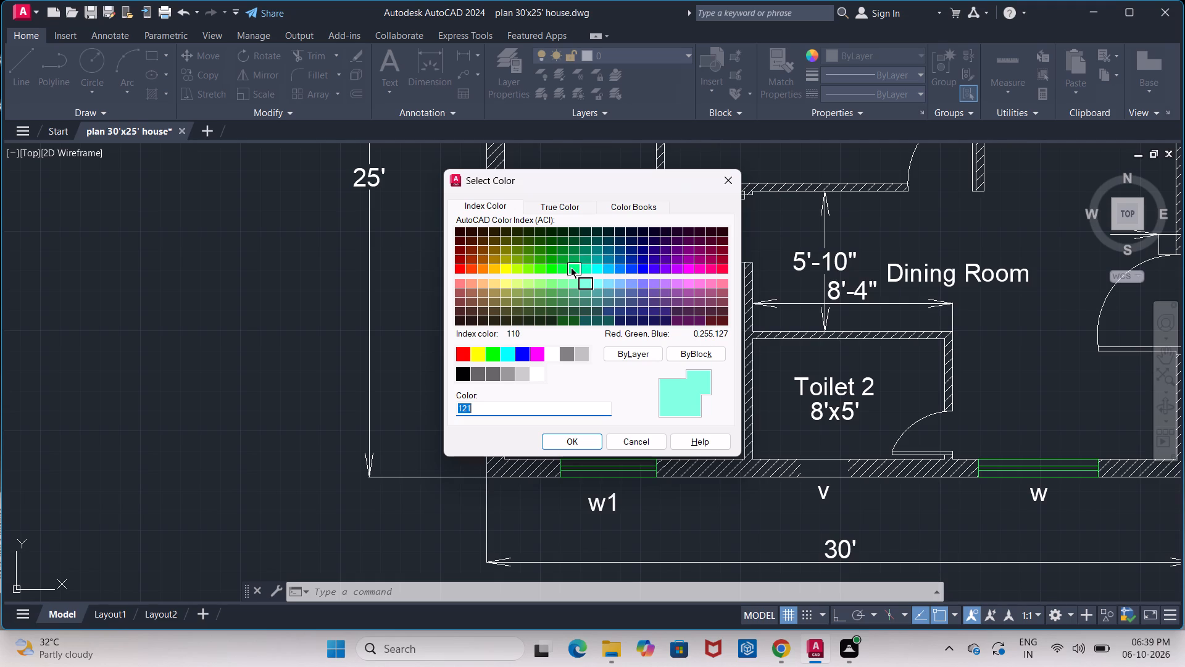
pyautogui.click(538, 348)
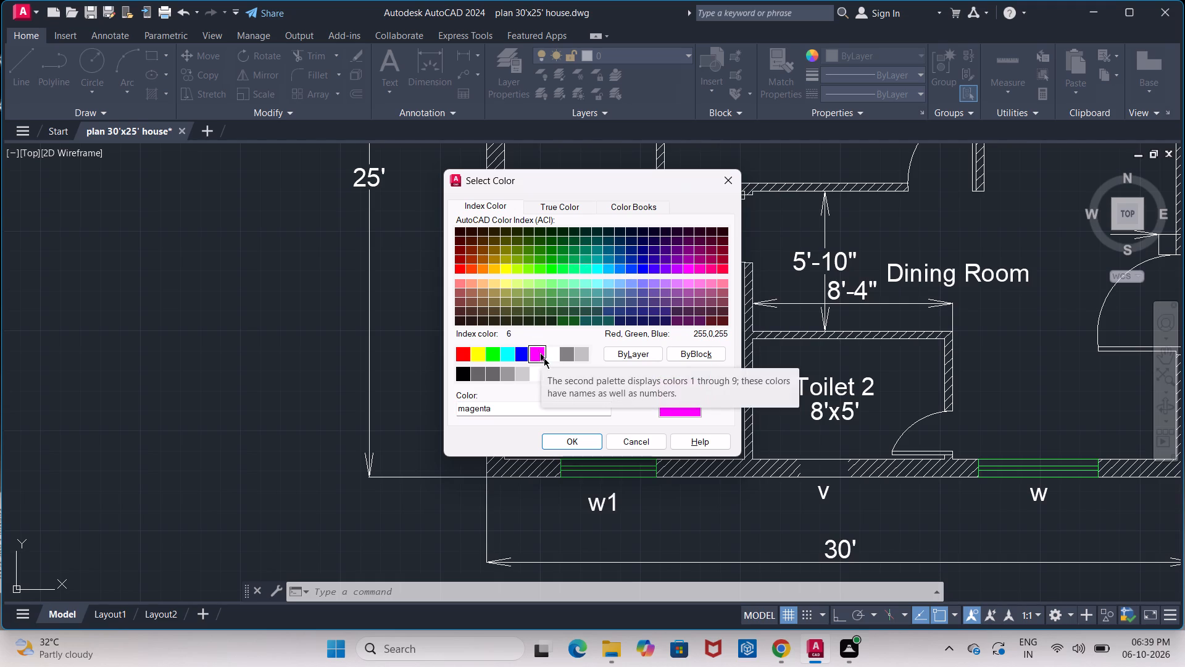
pyautogui.click(571, 438)
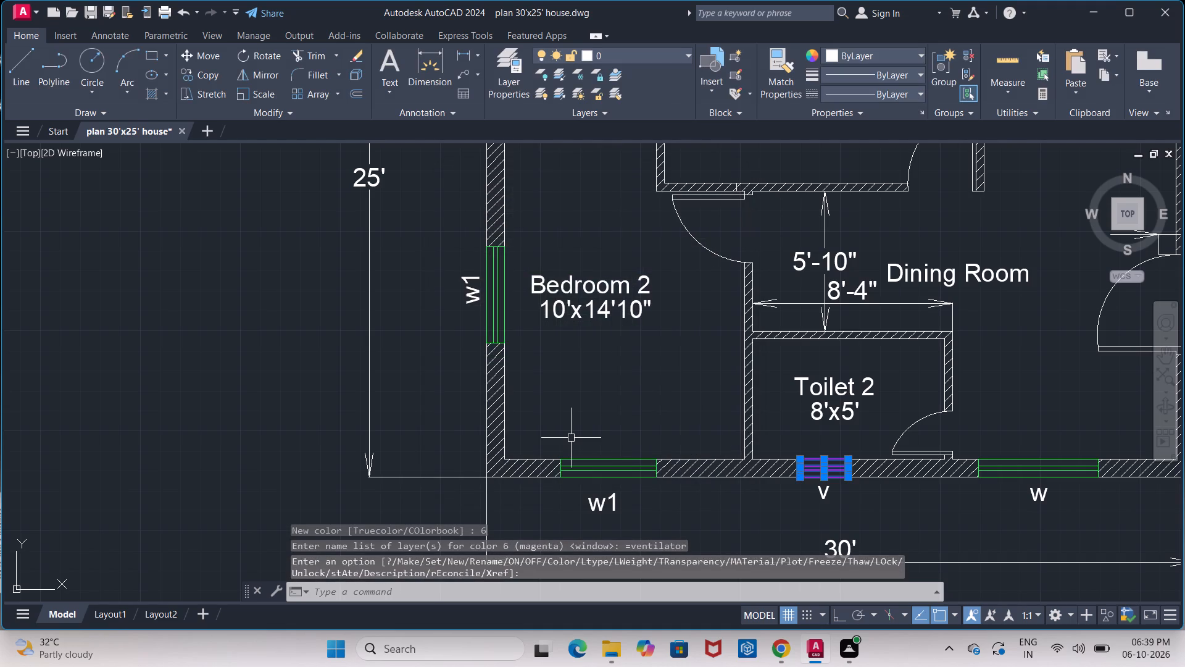
pyautogui.click(630, 398)
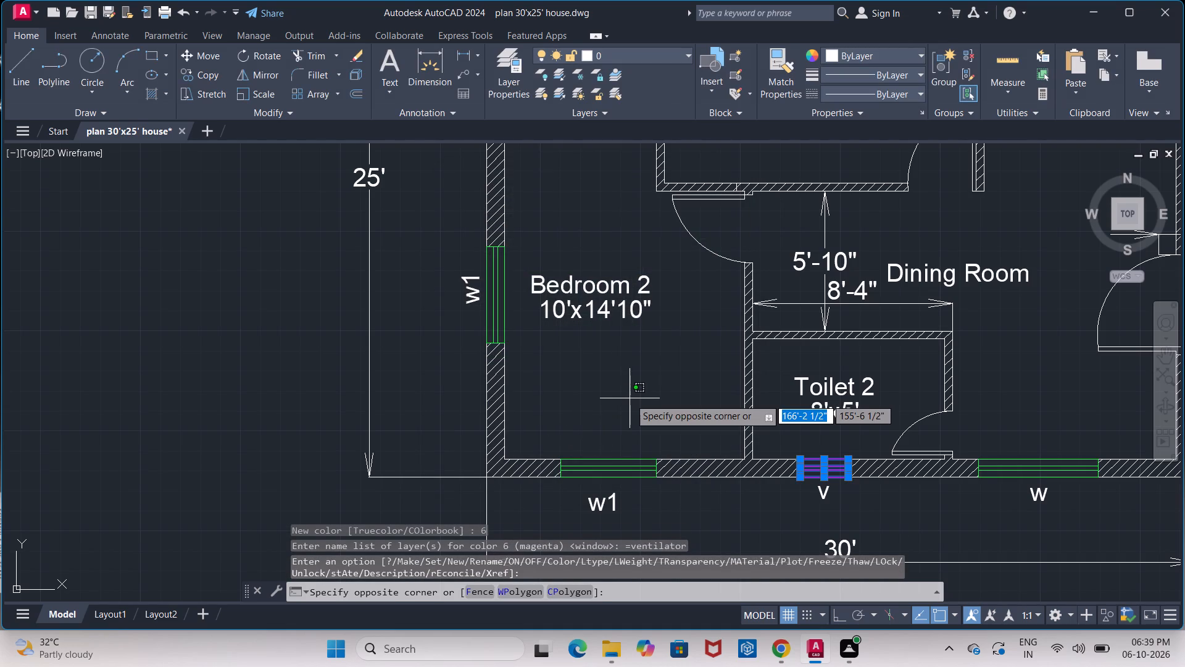
pyautogui.press('Escape')
pyautogui.press('Escape')
pyautogui.scroll(-2, 636, 397)
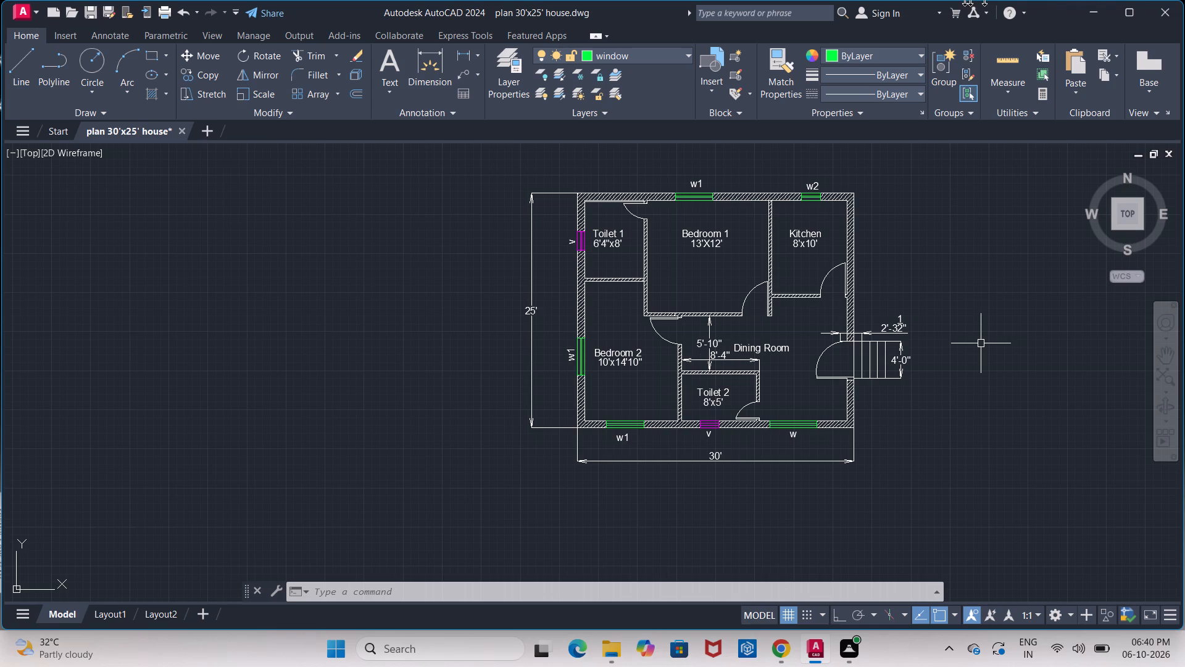
# Open DesignCenter with the free area beside the floor plan in view.
pyautogui.moveTo(975, 288); pyautogui.dragTo(622, 270, button='middle')
pyautogui.moveTo(729, 292); pyautogui.dragTo(675, 280, button='middle')
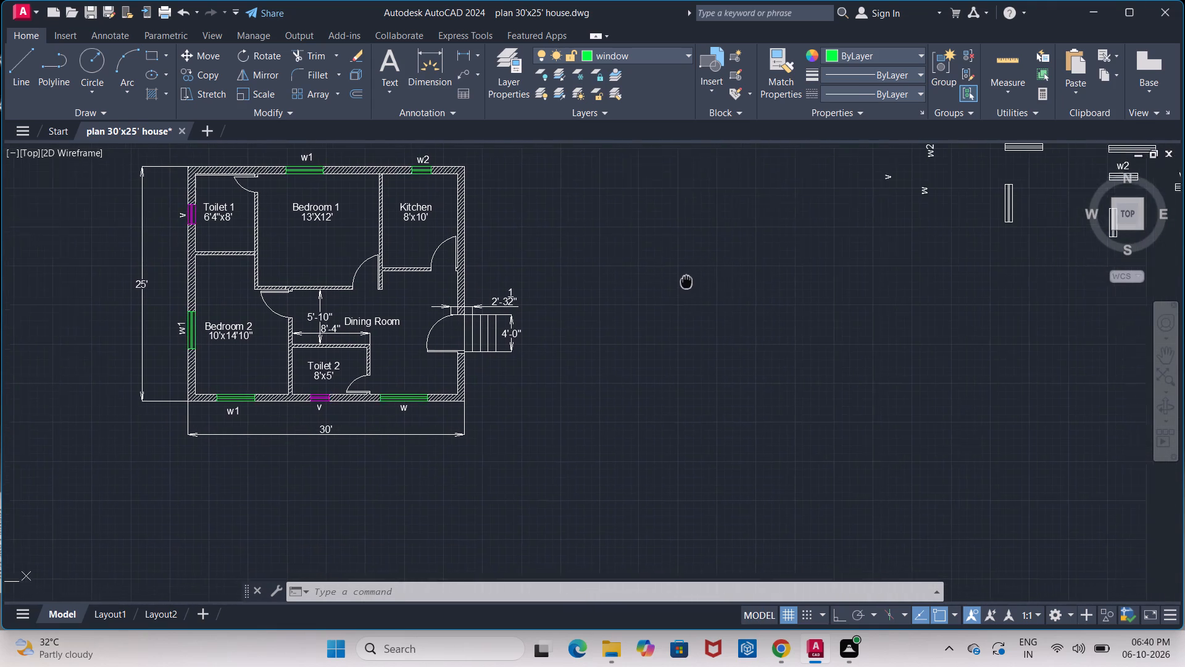
pyautogui.moveTo(675, 280); pyautogui.dragTo(576, 304, button='middle')
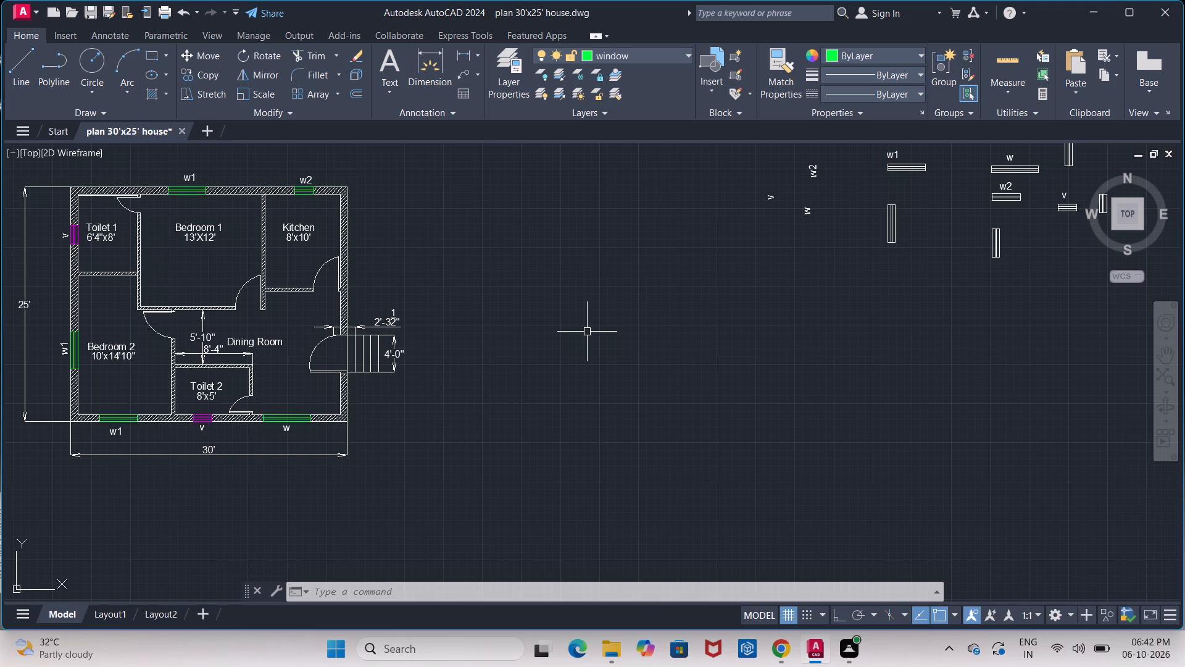
pyautogui.write('dc')
pyautogui.press('Return')
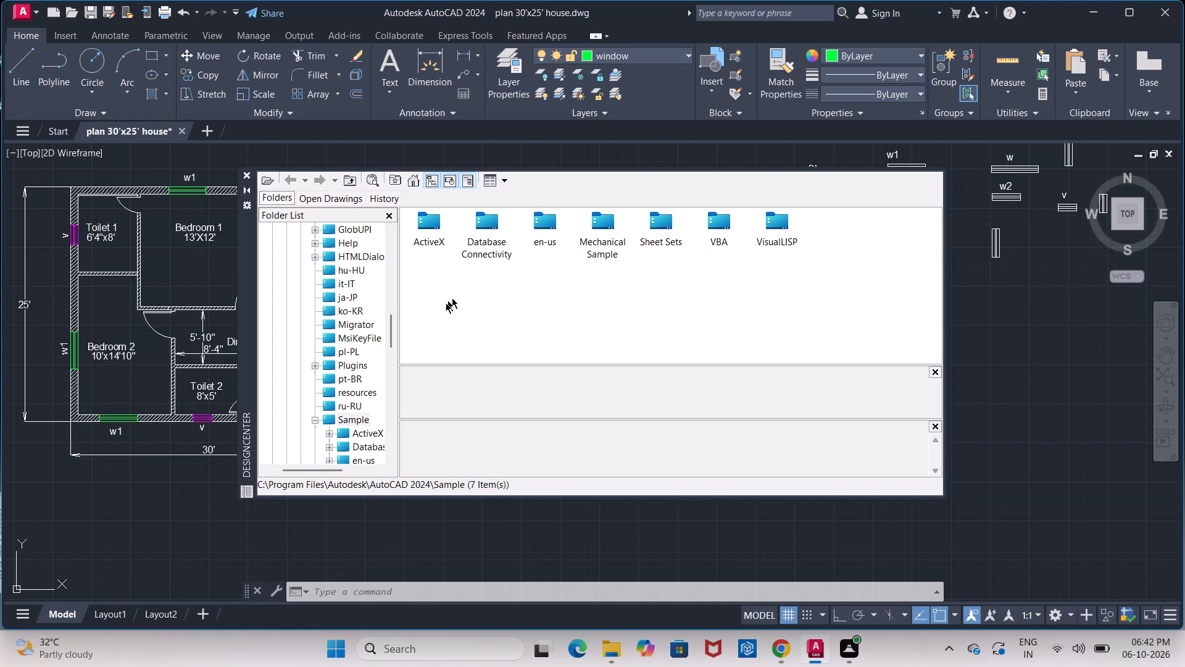
# Look through the DesignCenter folder list for a source of ready-made blocks.
pyautogui.scroll(-1, 360, 355)
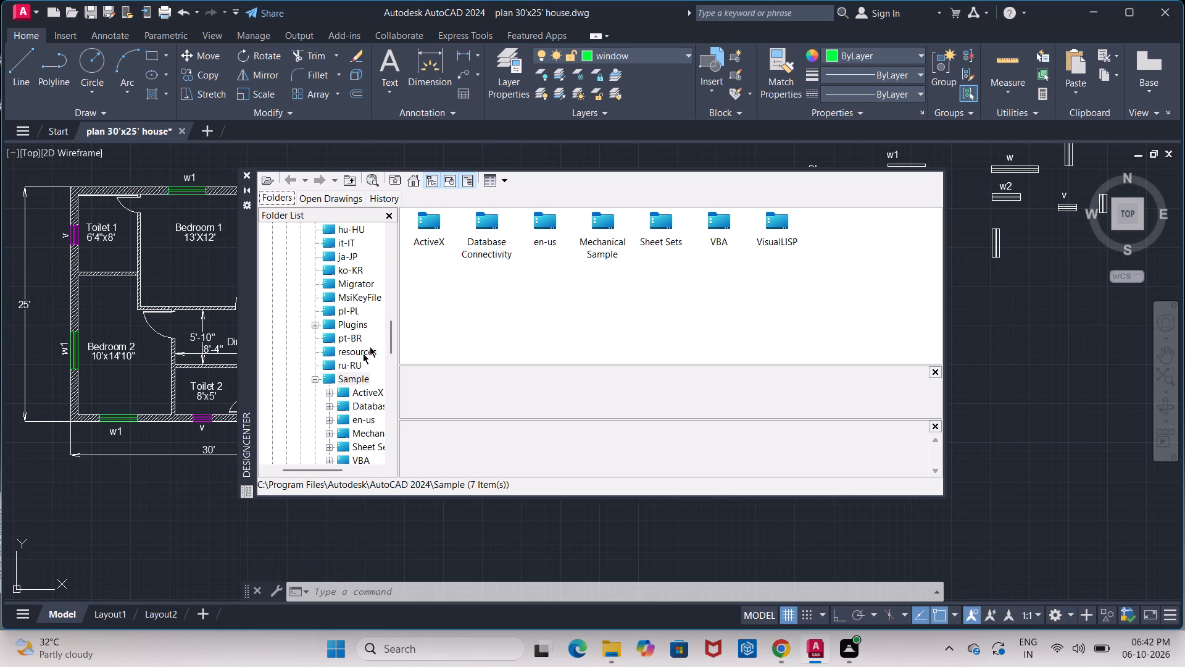
pyautogui.scroll(-3, 382, 319)
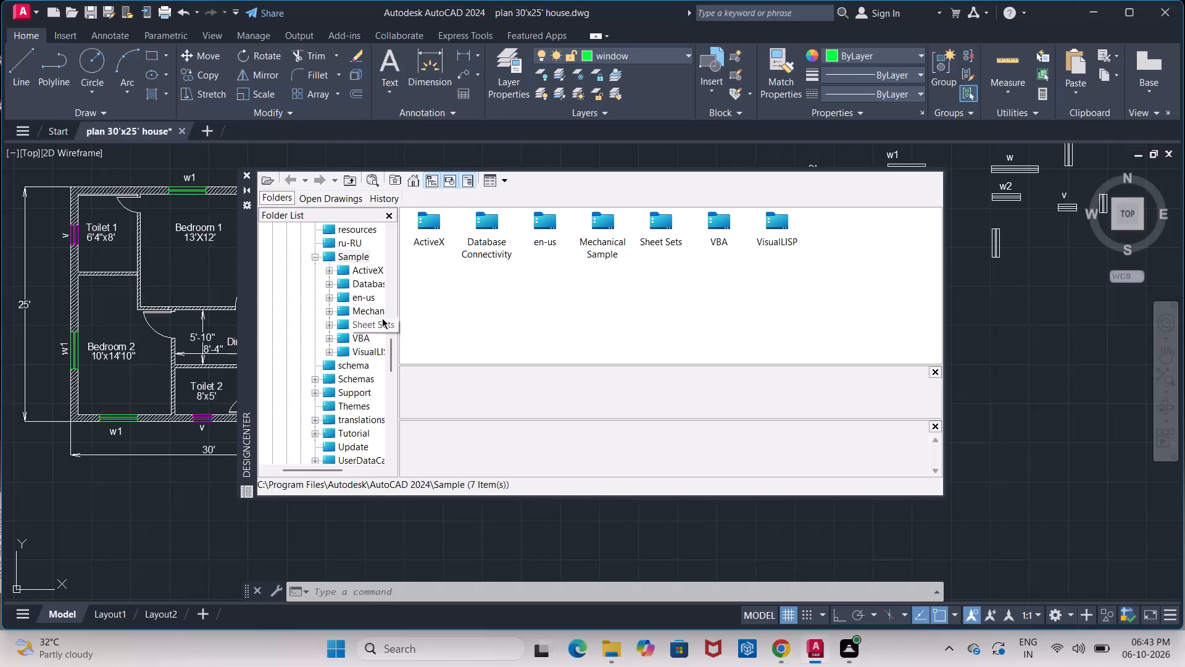
pyautogui.scroll(-4, 382, 318)
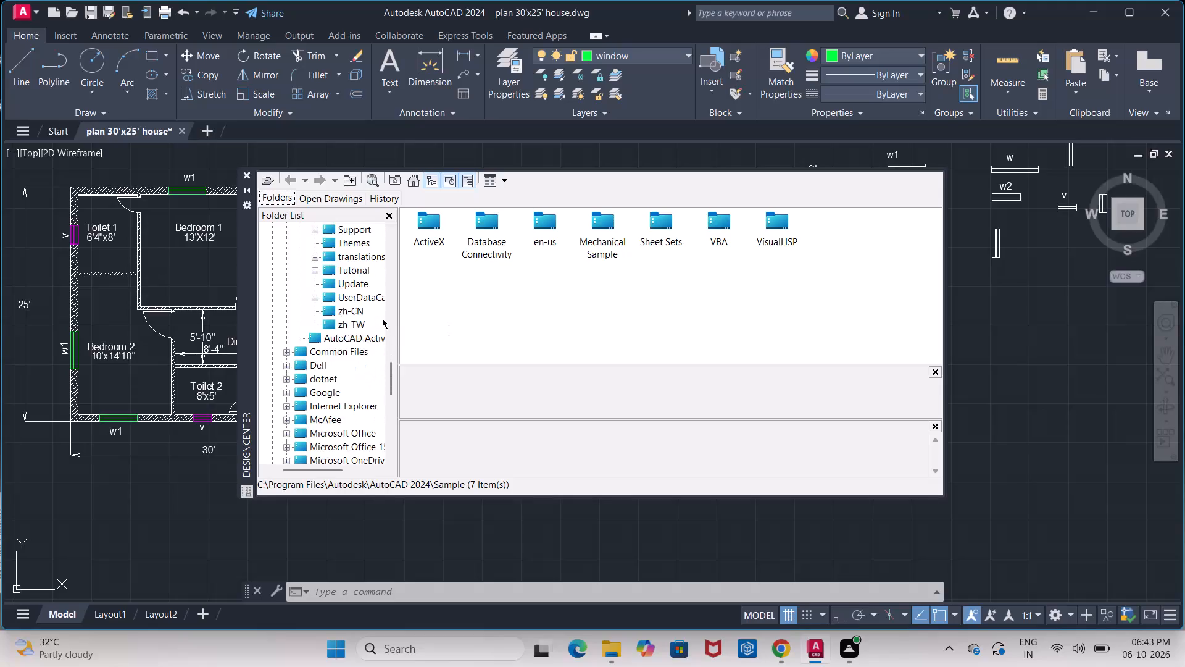
pyautogui.scroll(-3, 382, 318)
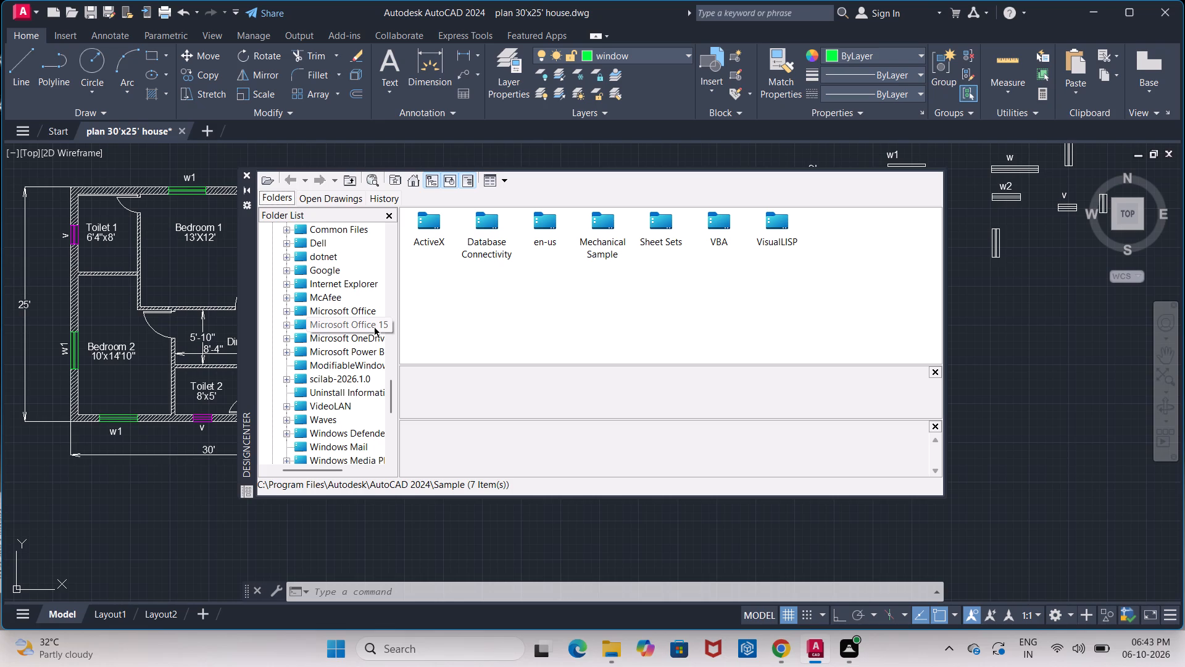
pyautogui.scroll(2, 347, 300)
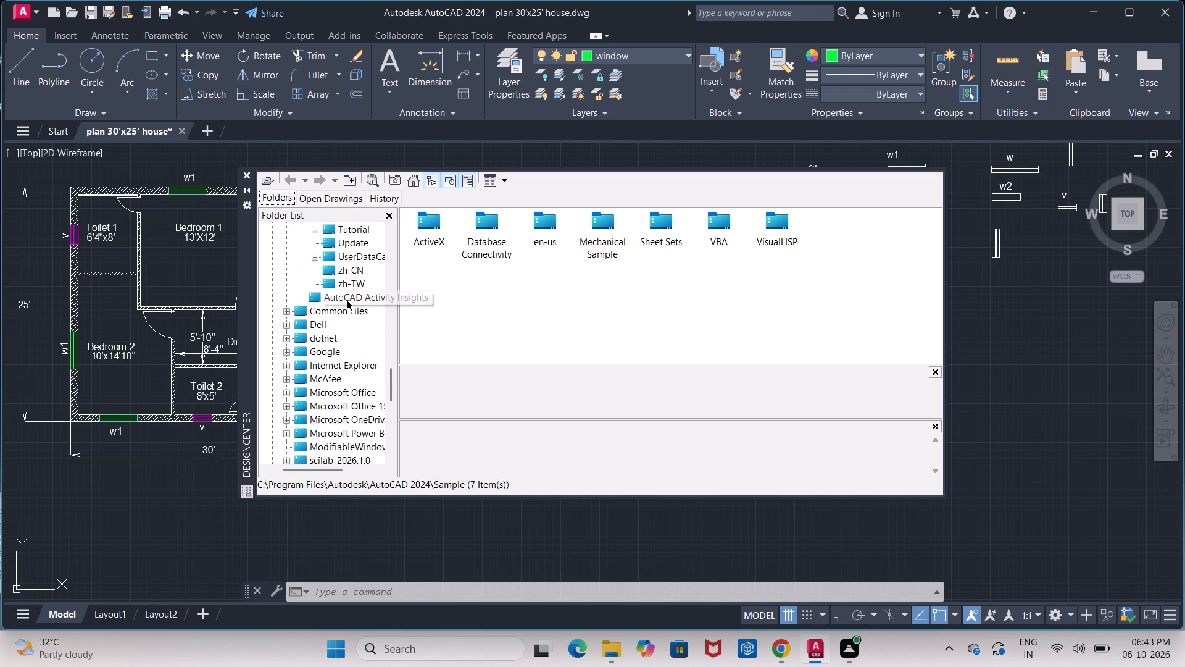
pyautogui.scroll(13, 347, 300)
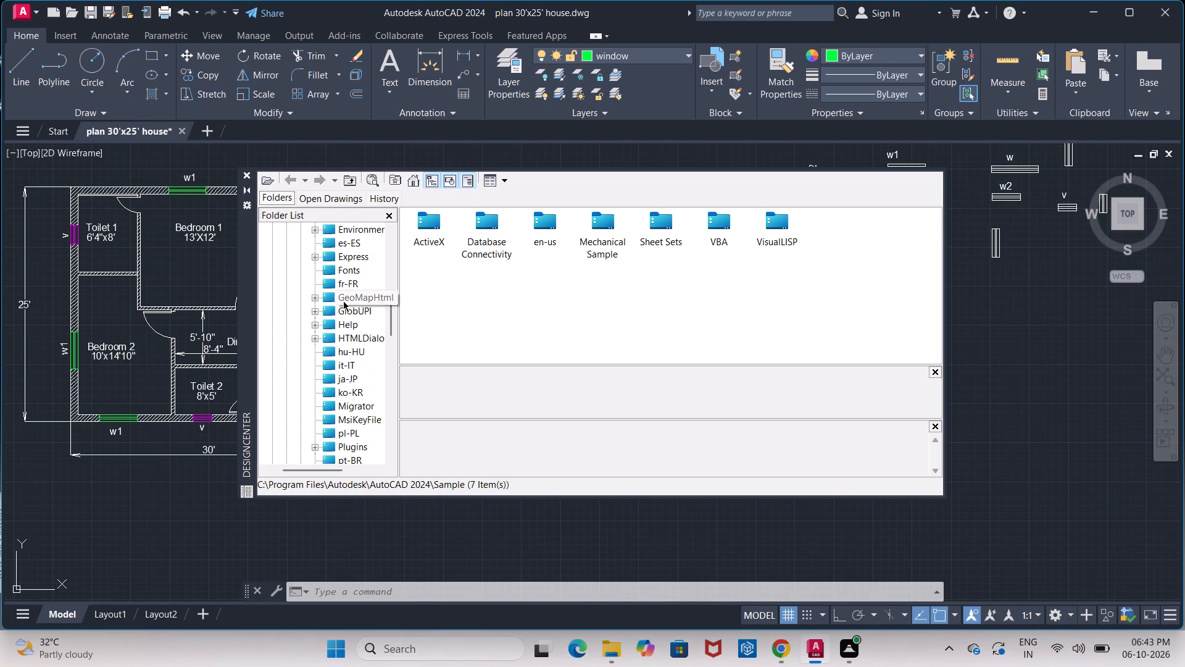
pyautogui.scroll(18, 343, 301)
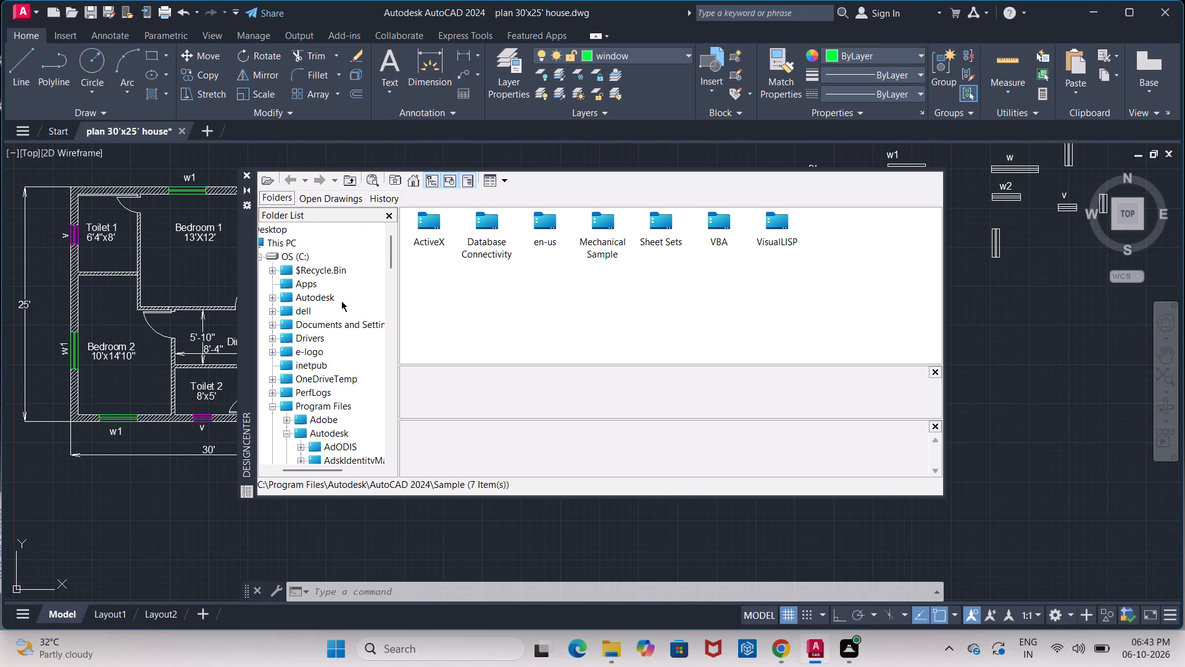
pyautogui.scroll(4, 341, 301)
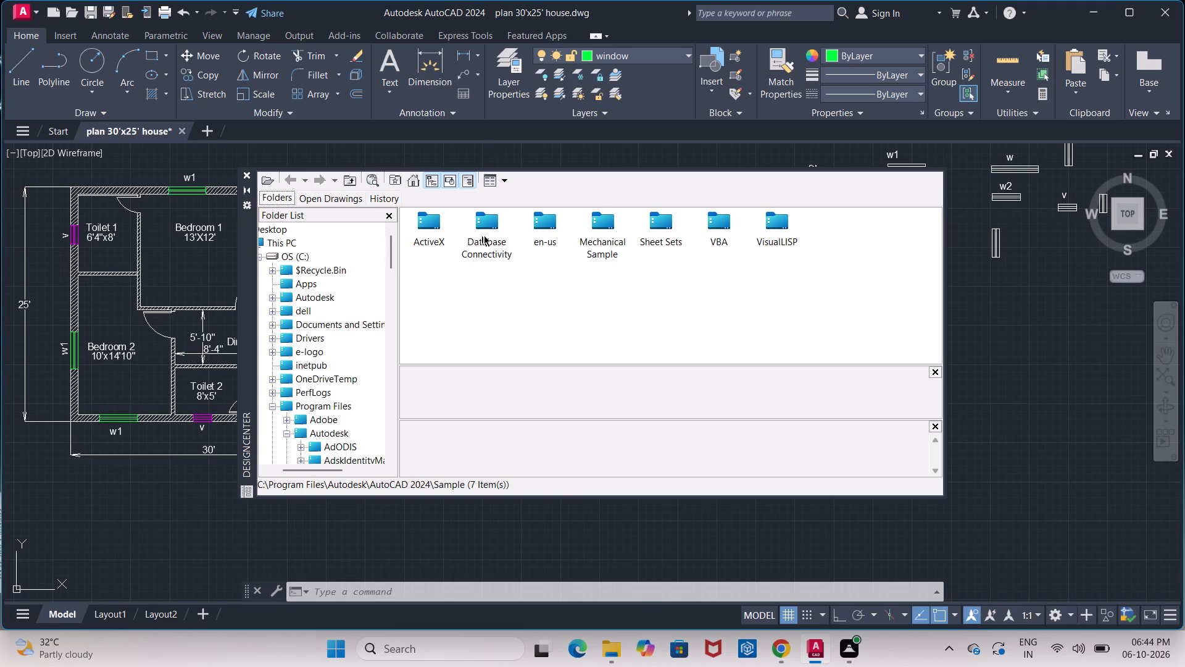
# Check the Database Connectivity sample folder and its CAO subfolder, and return to the Sample folder.
pyautogui.doubleClick(482, 225)
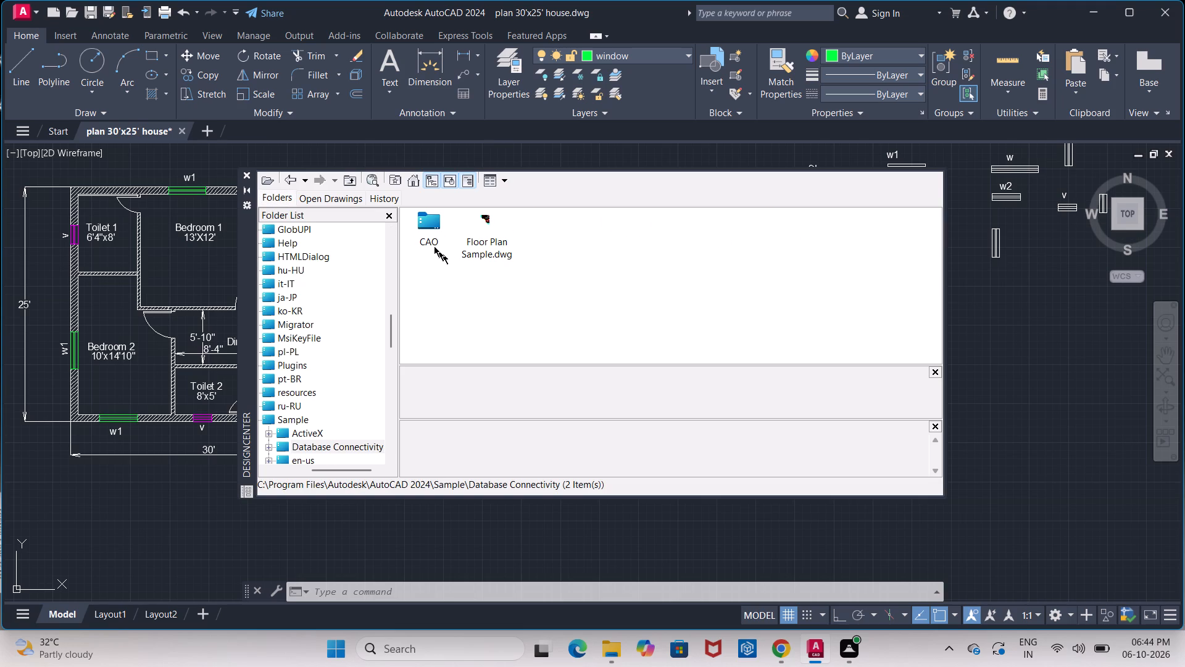
pyautogui.doubleClick(422, 226)
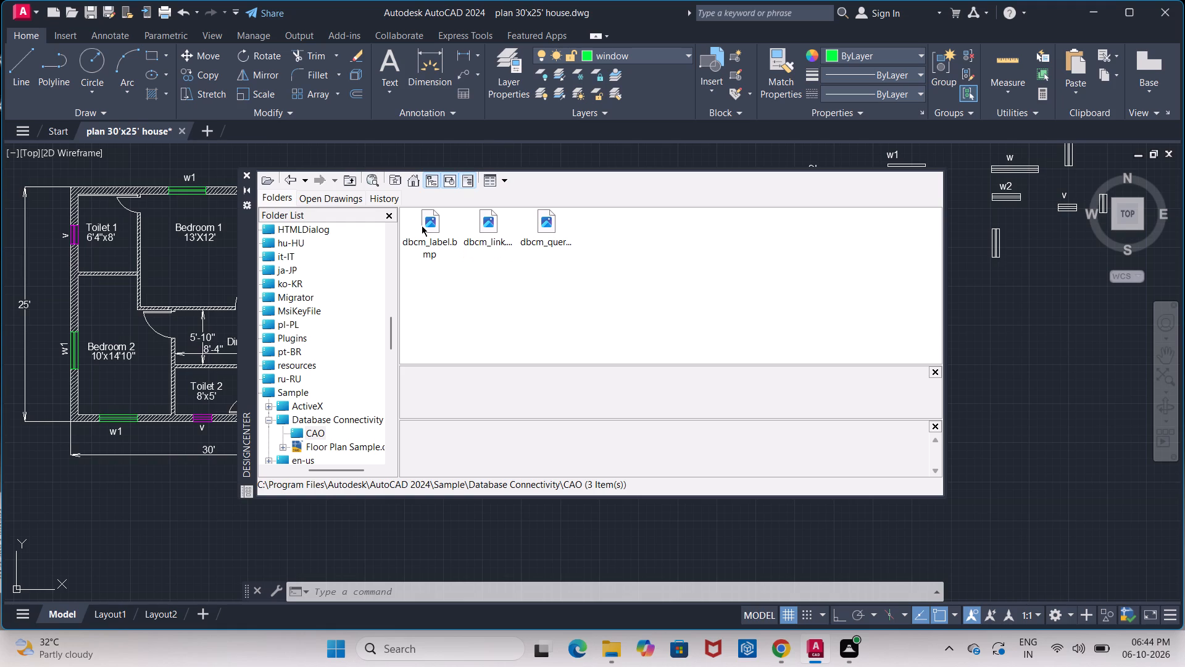
pyautogui.click(290, 174)
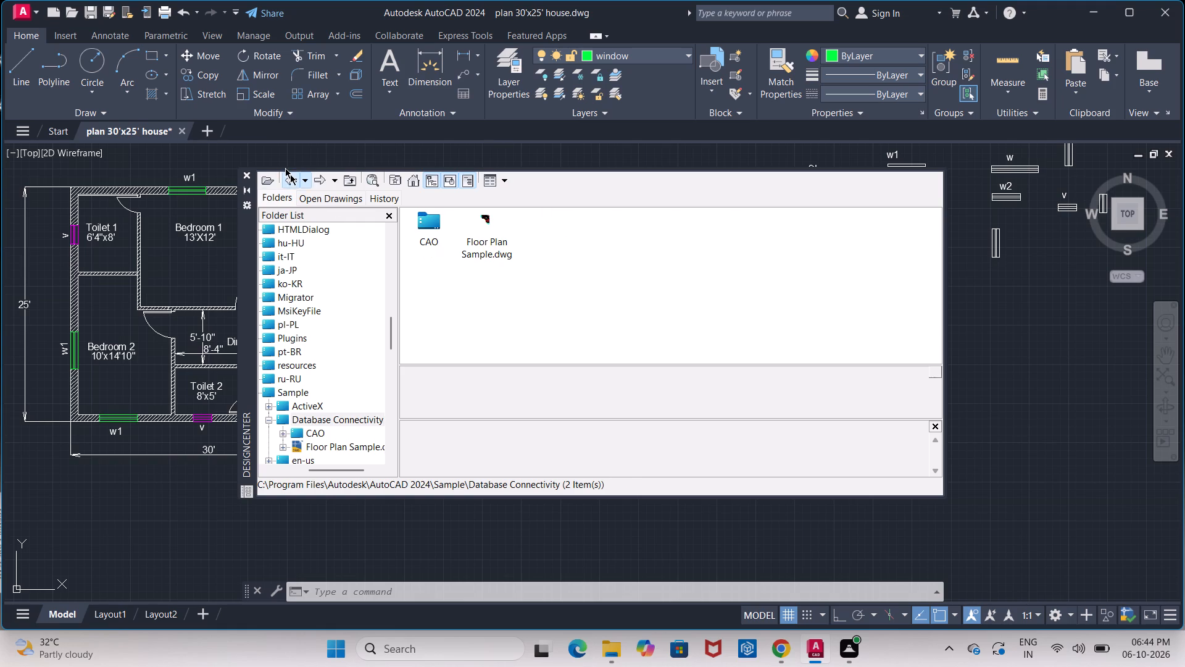
pyautogui.click(290, 174)
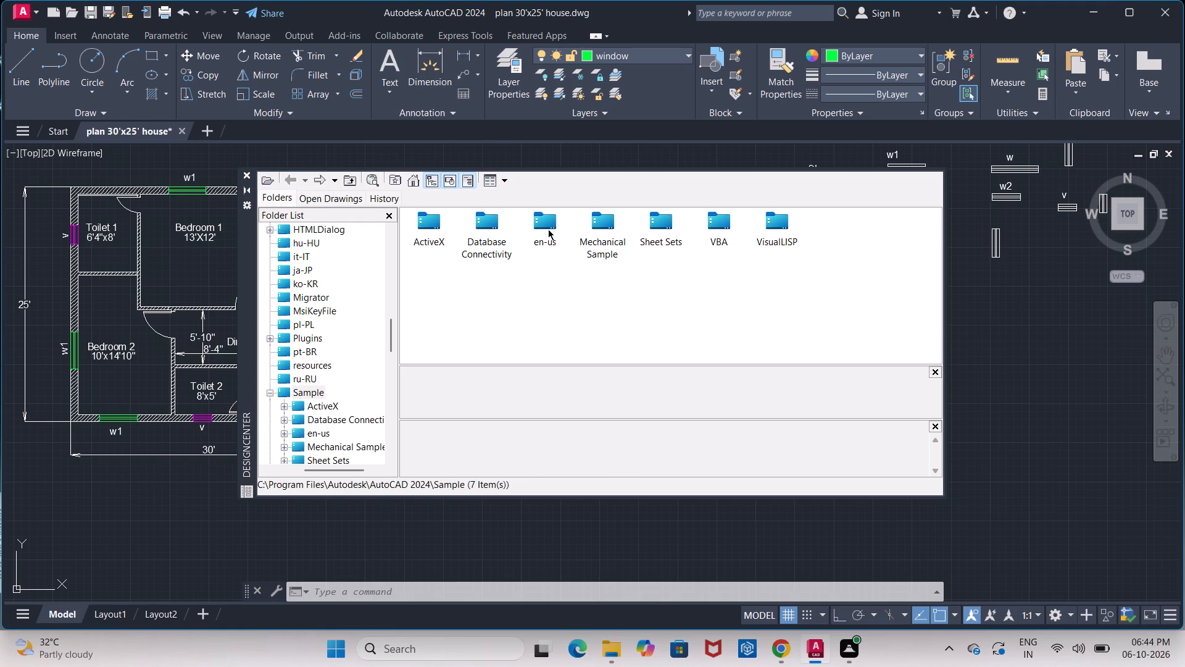
# Display the blocks of Home - Space Planner.dwg from the DesignCenter folder inside the en-us samples.
pyautogui.doubleClick(547, 229)
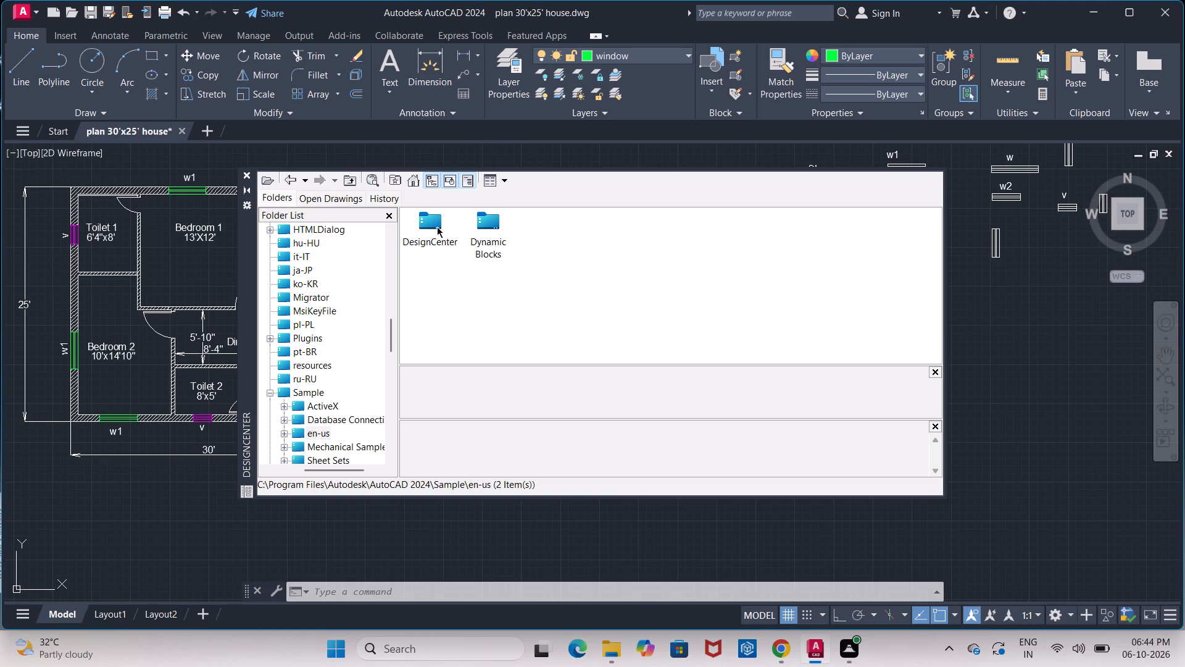
pyautogui.click(438, 227)
pyautogui.click(439, 228)
pyautogui.doubleClick(432, 222)
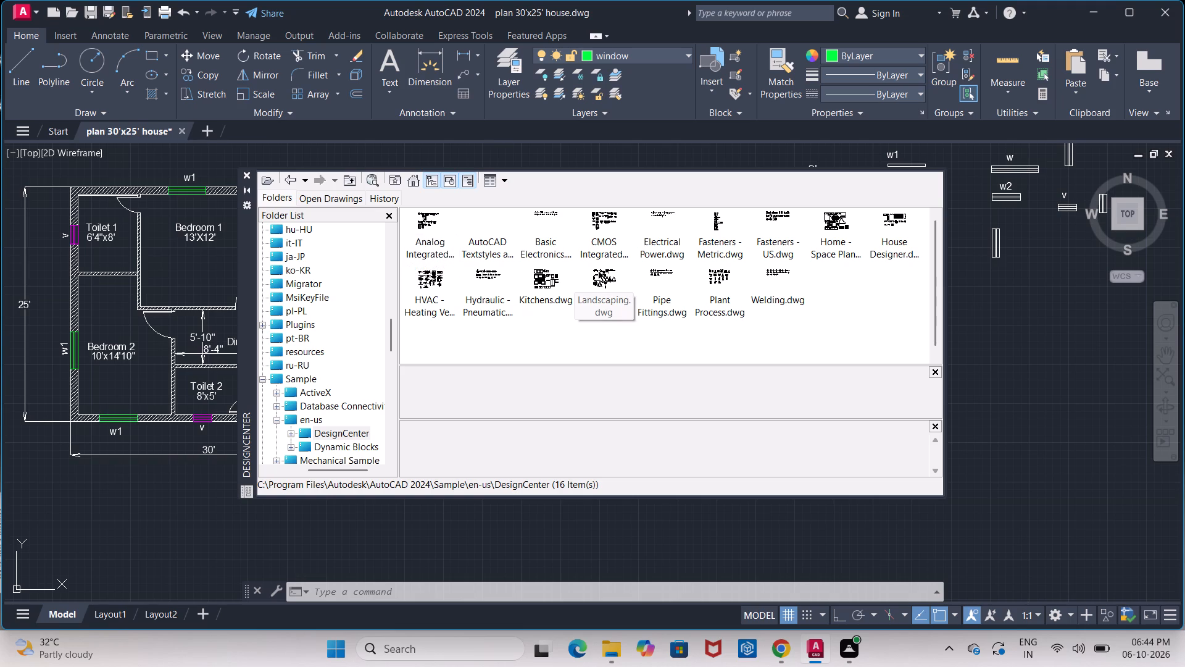
pyautogui.click(838, 221)
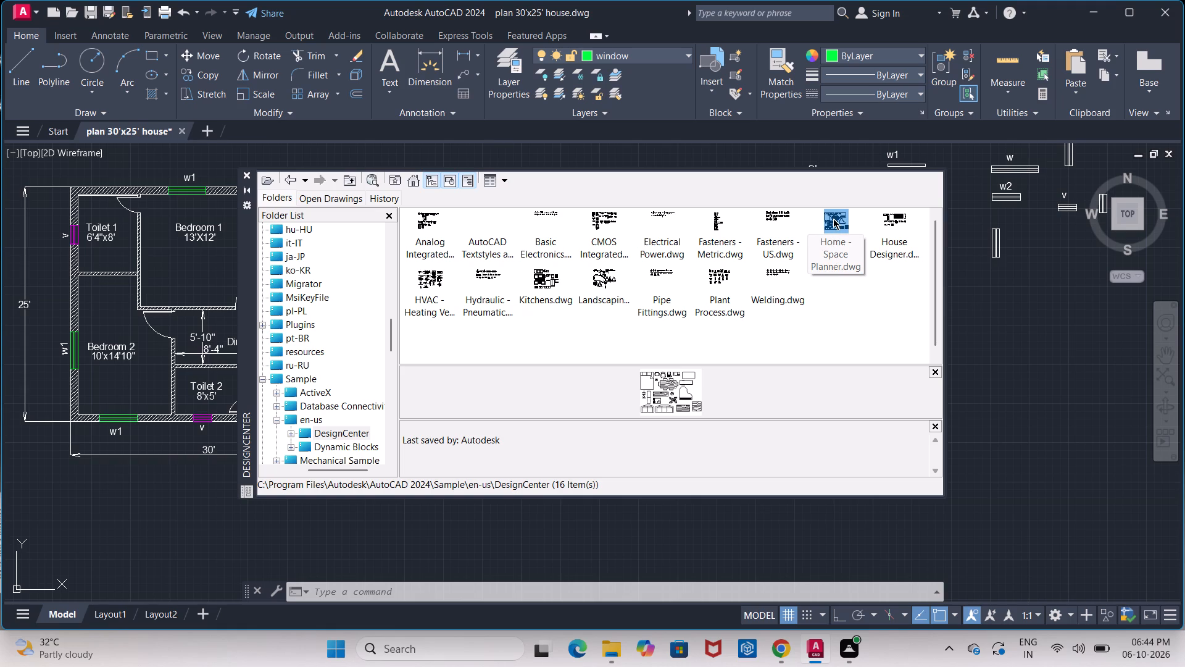
pyautogui.doubleClick(833, 219)
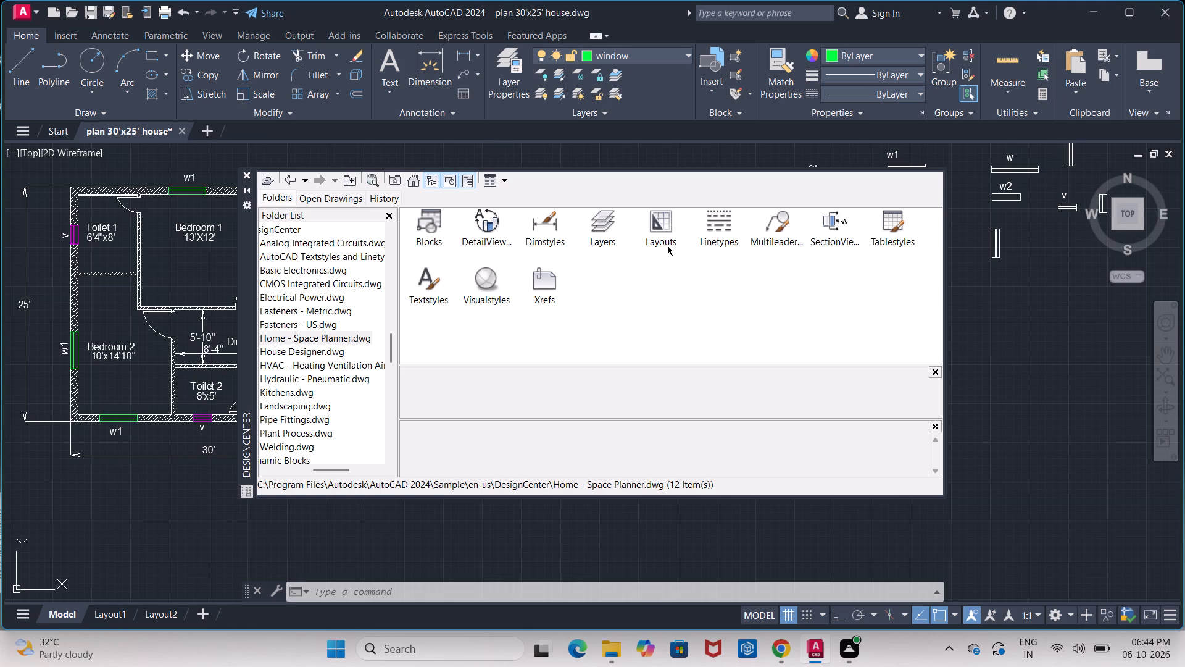
pyautogui.click(425, 221)
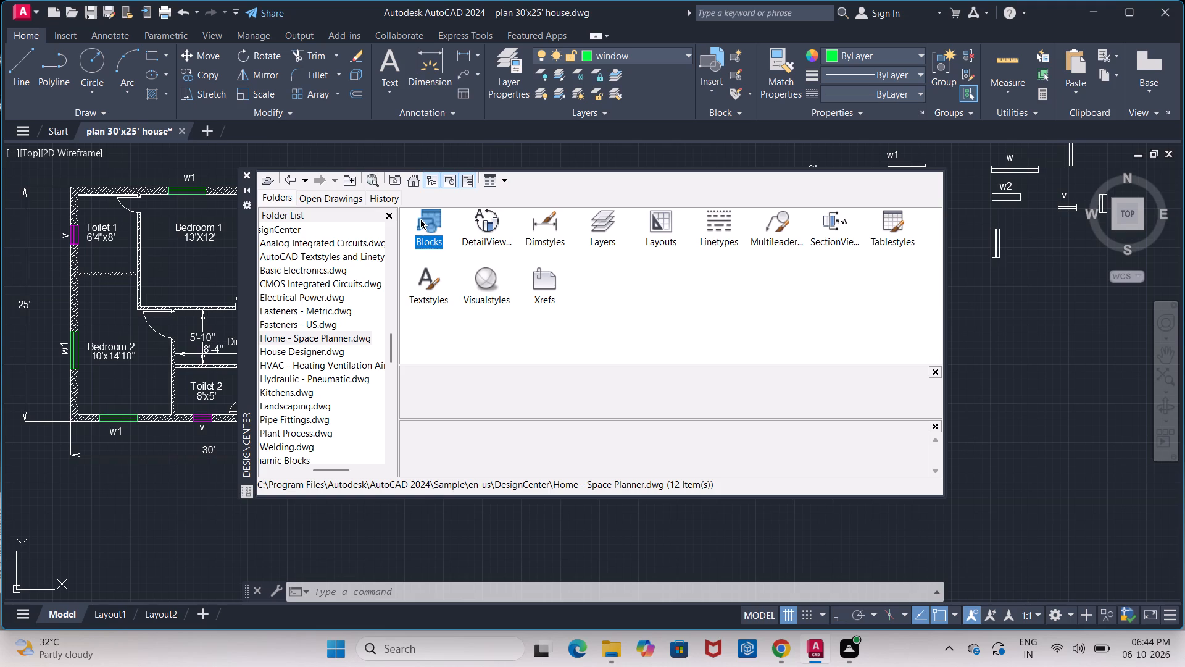
pyautogui.doubleClick(419, 219)
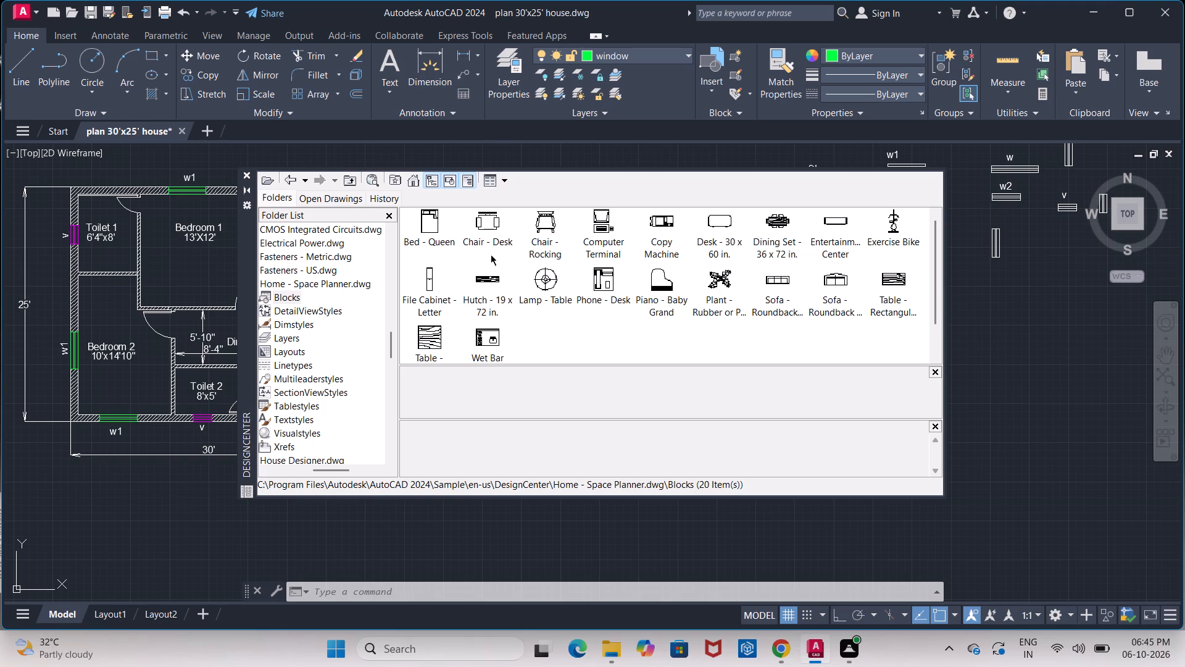
# Insert the Chair - Desk block in the free area beside the floor plan, below the window and ventilator symbols.
pyautogui.scroll(-1, 491, 254)
pyautogui.moveTo(491, 254); pyautogui.dragTo(493, 243, button='middle')
pyautogui.scroll(-1, 491, 254)
pyautogui.scroll(2, 493, 243)
pyautogui.moveTo(480, 227); pyautogui.dragTo(569, 319)
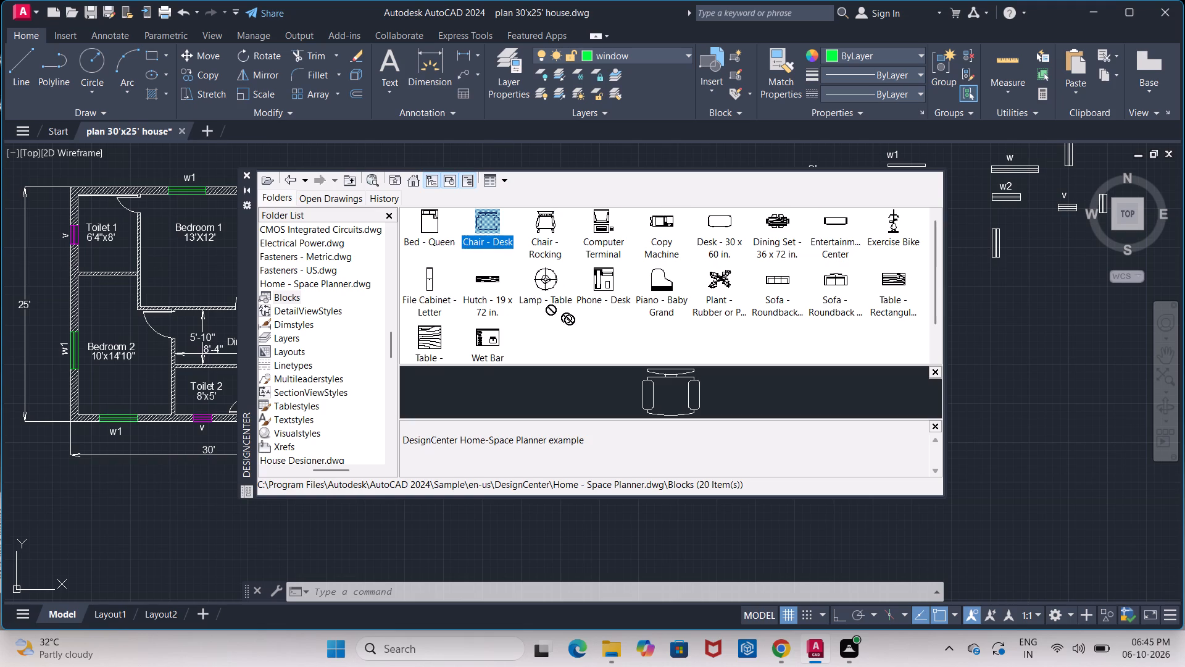
pyautogui.moveTo(569, 319); pyautogui.dragTo(1068, 321)
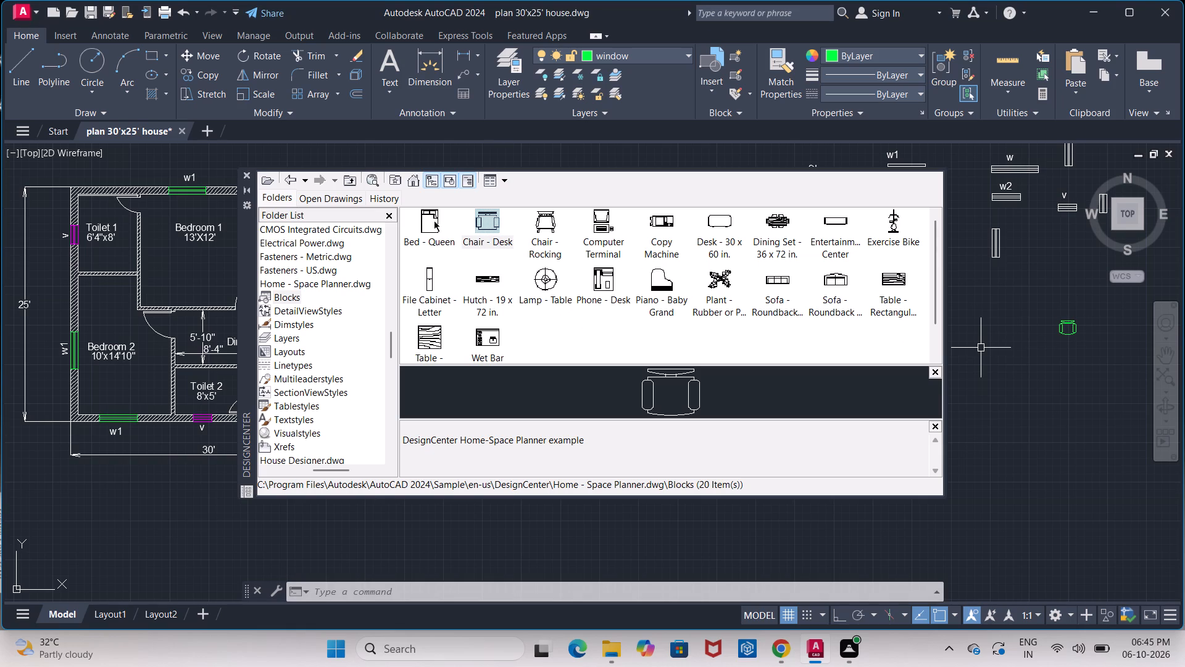
# Insert the Bed - Queen block just below the desk chair in the free area beside the floor plan.
pyautogui.moveTo(434, 220); pyautogui.dragTo(928, 308)
pyautogui.moveTo(976, 319); pyautogui.dragTo(992, 335)
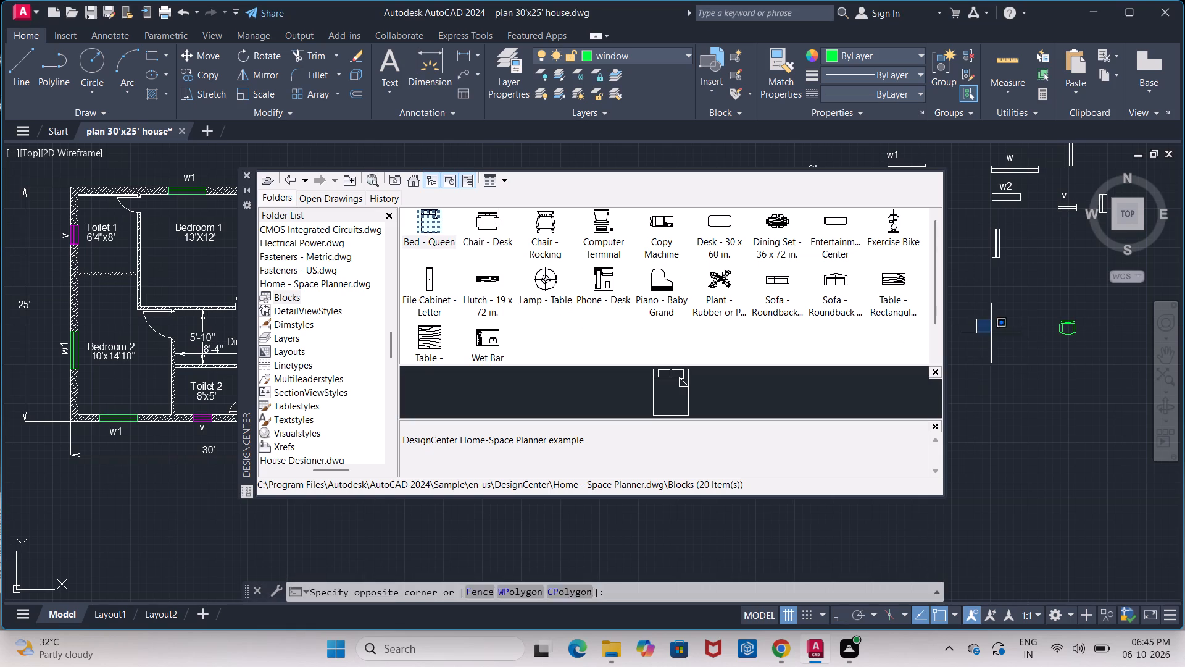
pyautogui.moveTo(992, 335); pyautogui.dragTo(1017, 358)
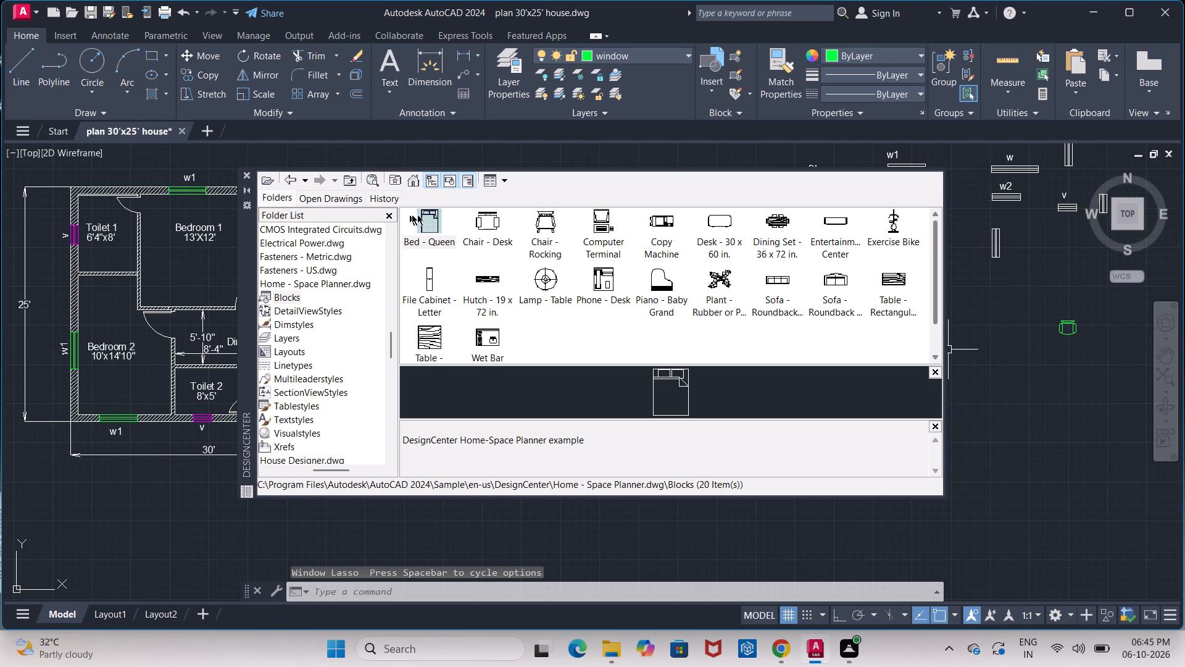
pyautogui.moveTo(431, 223); pyautogui.dragTo(576, 261)
pyautogui.moveTo(576, 261); pyautogui.dragTo(1022, 361)
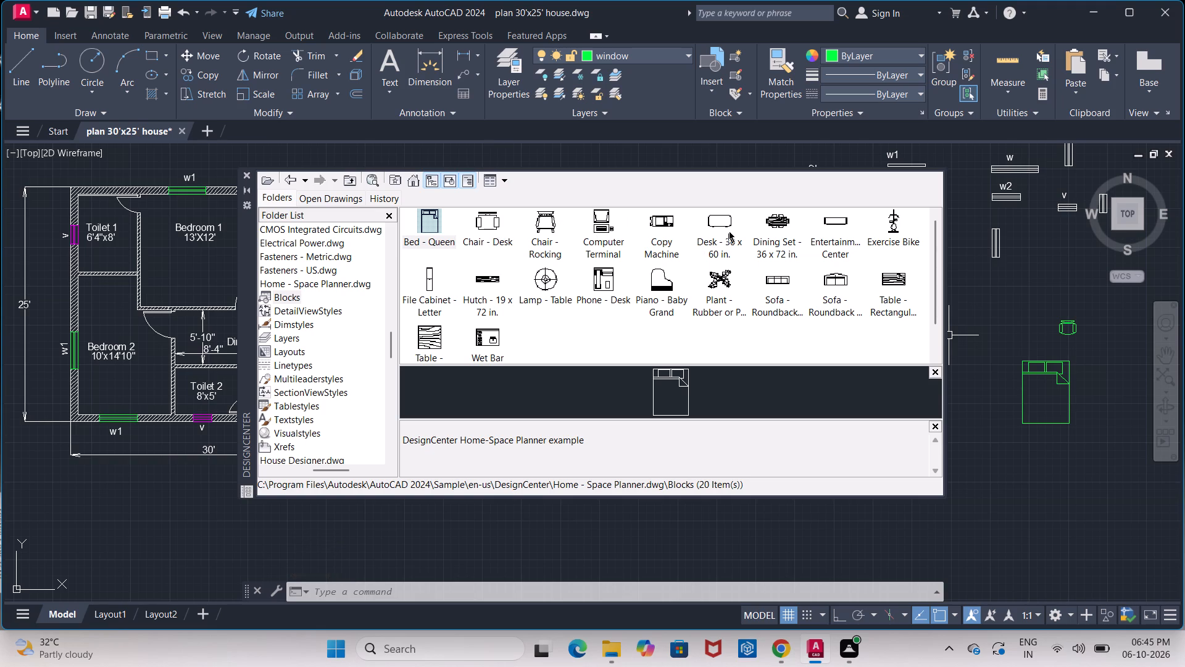
# Insert the Dining Set - 36 x 72 in. block below the bed and the Entertainment Center block above the desk chair.
pyautogui.moveTo(775, 219); pyautogui.dragTo(1036, 493)
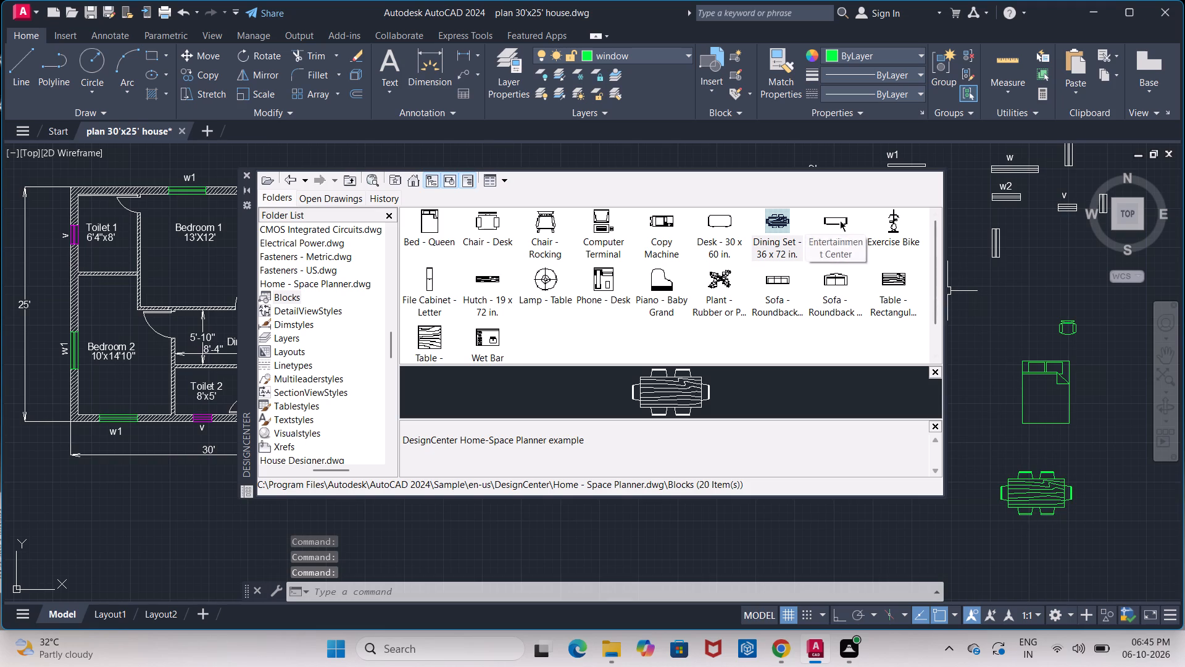
pyautogui.moveTo(840, 220); pyautogui.dragTo(1044, 285)
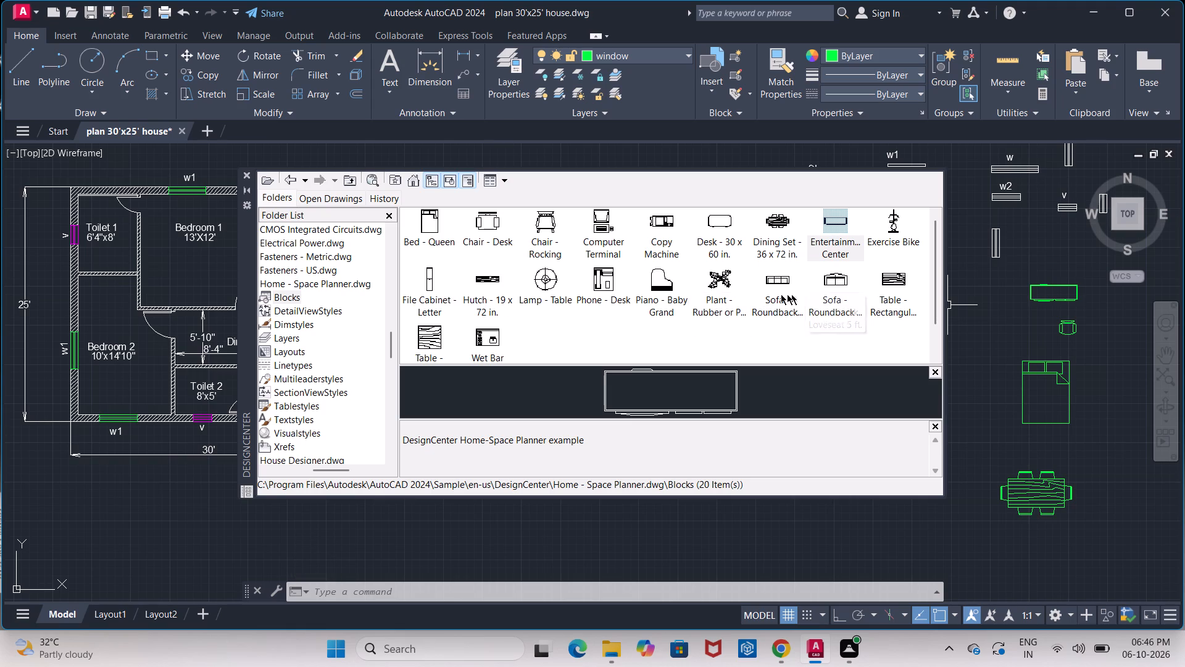
# Insert the three-seat Sofa - Roundback block beside the desk chair, on the side facing the floor plan.
pyautogui.moveTo(780, 283); pyautogui.dragTo(987, 316)
pyautogui.moveTo(990, 317); pyautogui.dragTo(996, 317)
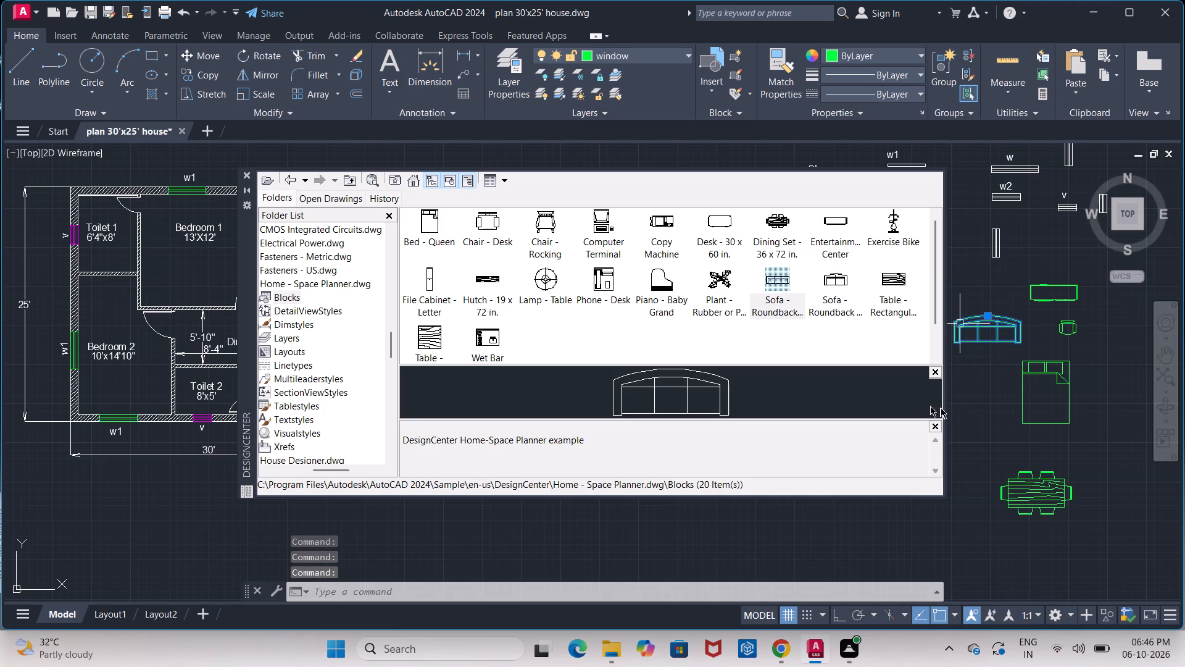
# Look through the Home - Space Planner.dwg blocks for more furniture for the house.
pyautogui.scroll(-1, 862, 324)
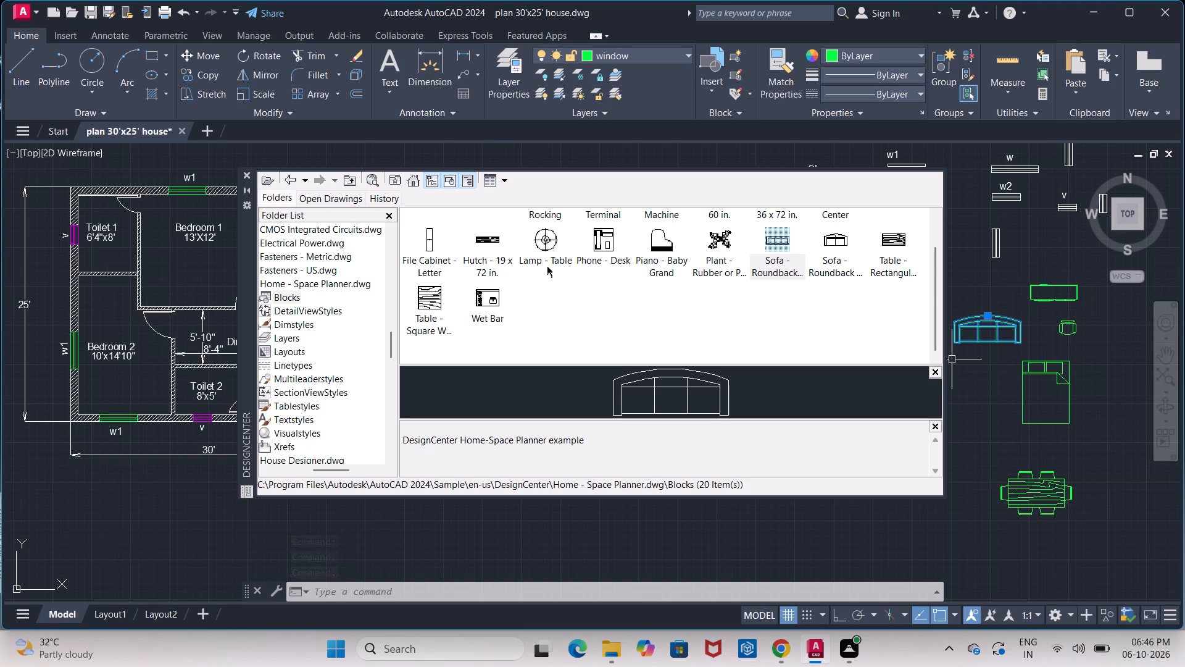
pyautogui.scroll(4, 612, 283)
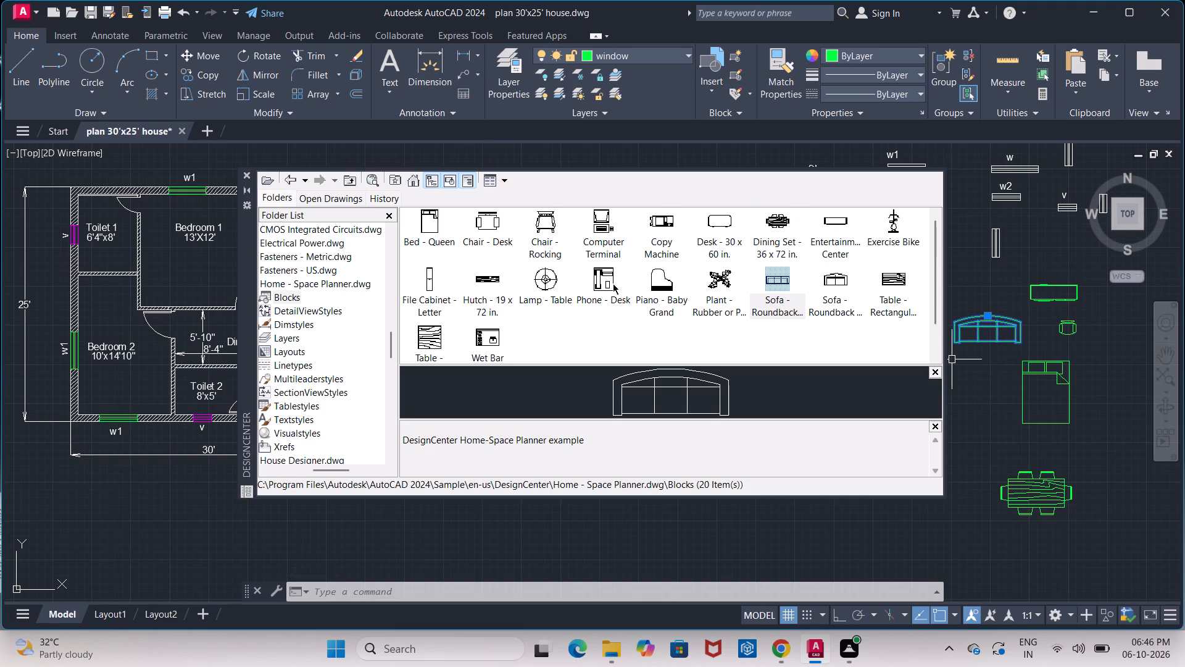
pyautogui.scroll(-1, 613, 283)
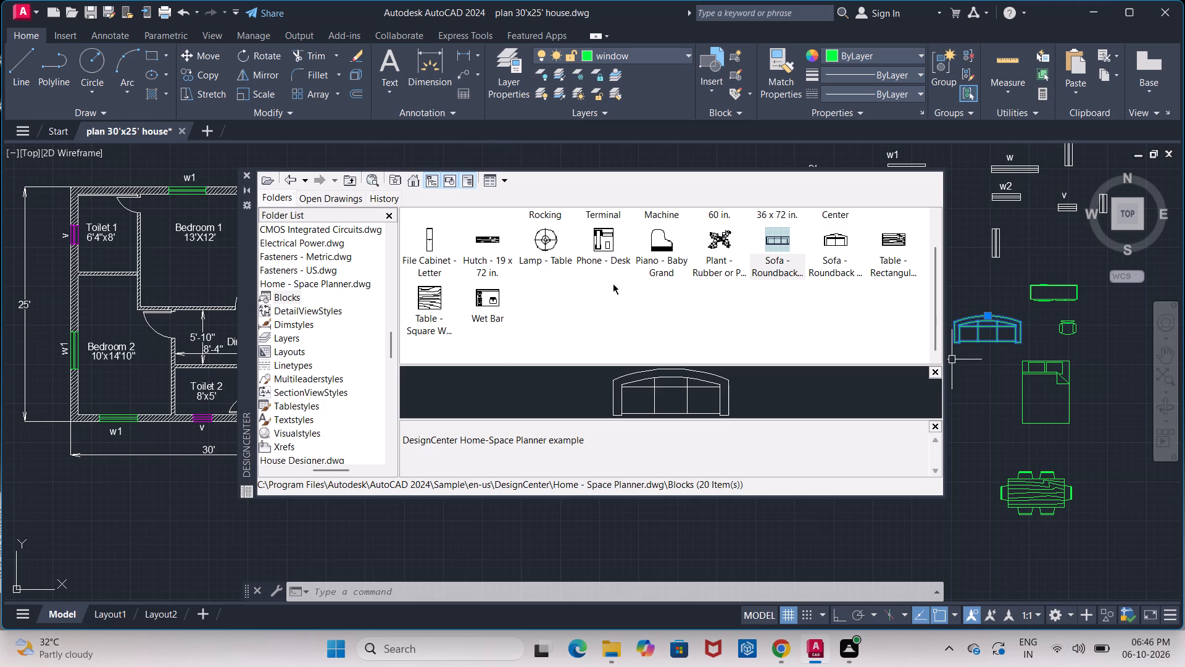
pyautogui.scroll(4, 613, 283)
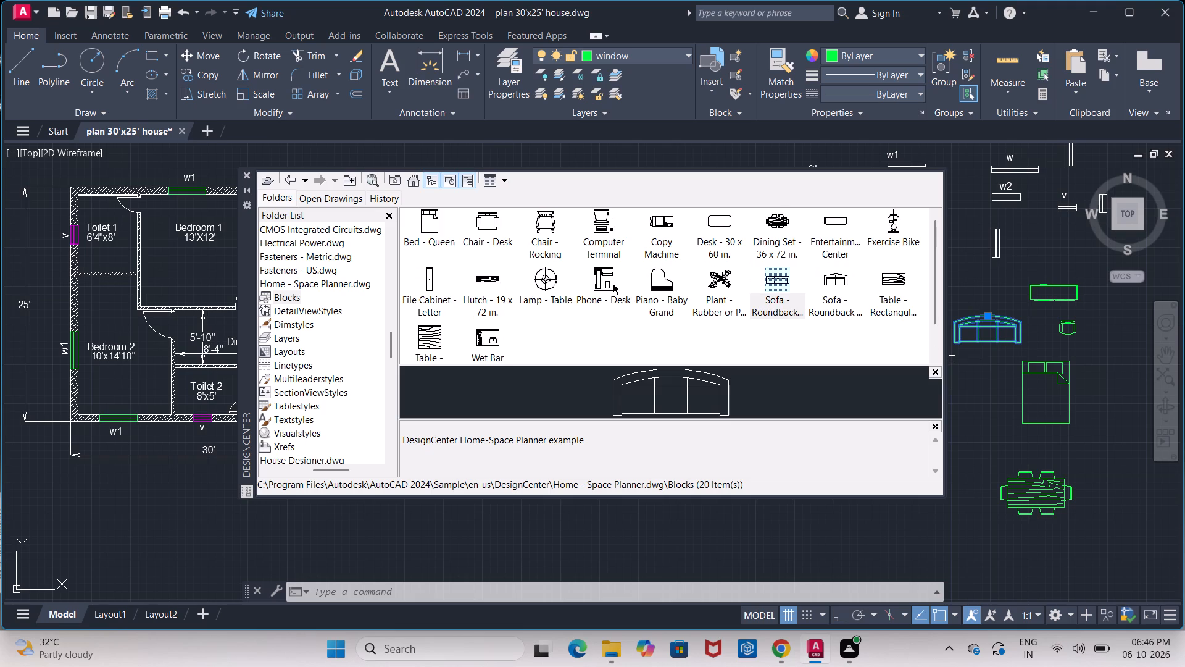
pyautogui.scroll(11, 613, 283)
pyautogui.click(294, 180)
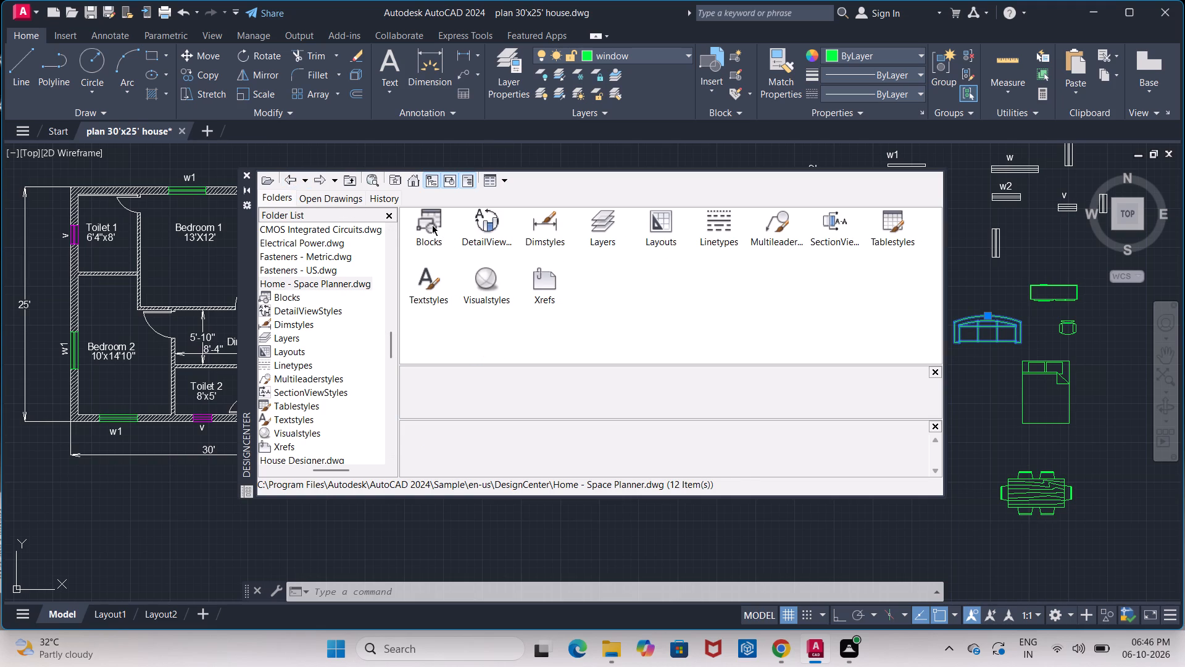
pyautogui.click(432, 225)
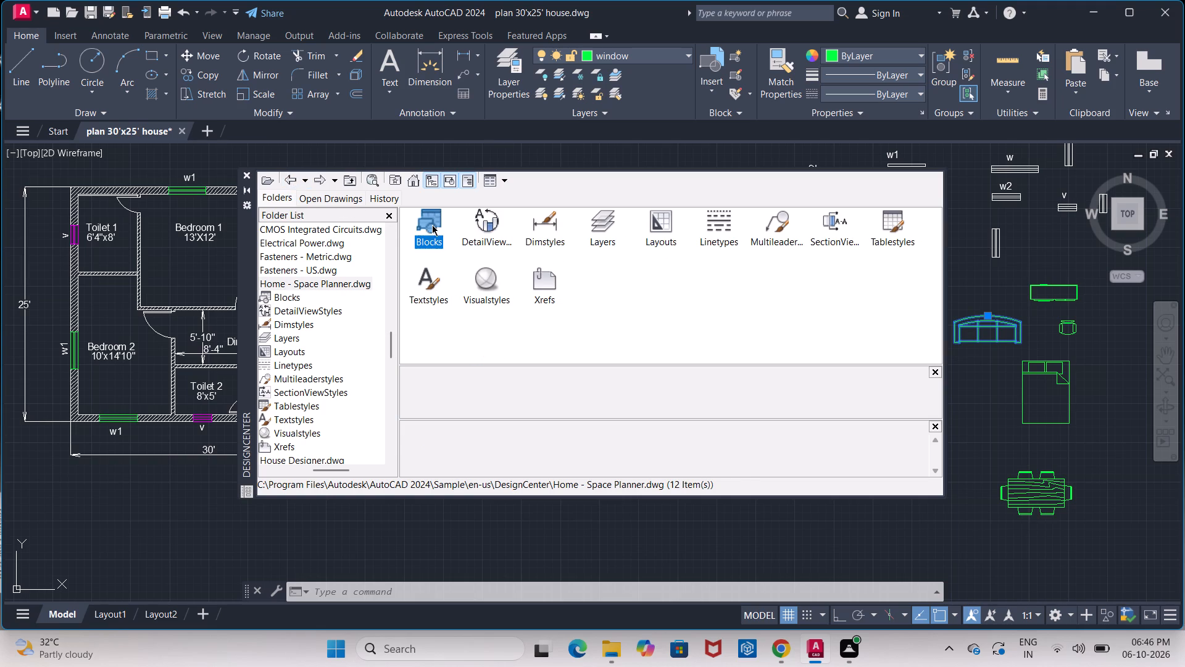
pyautogui.doubleClick(438, 224)
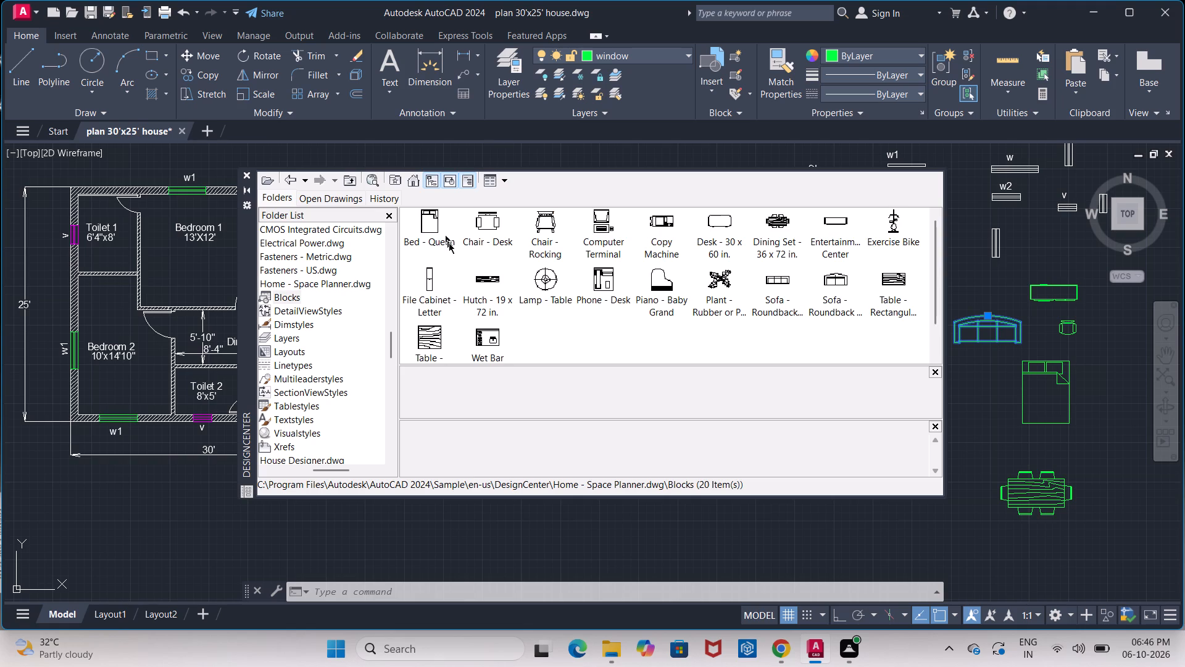
pyautogui.scroll(3, 465, 271)
pyautogui.scroll(-5, 465, 271)
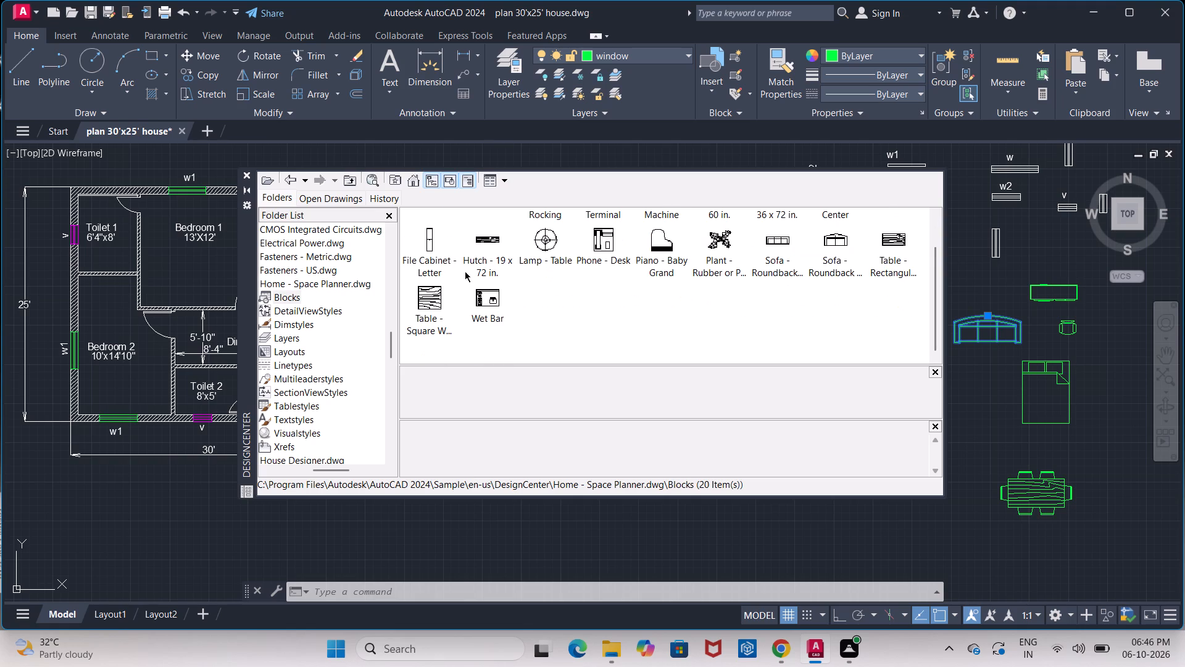
pyautogui.scroll(5, 465, 271)
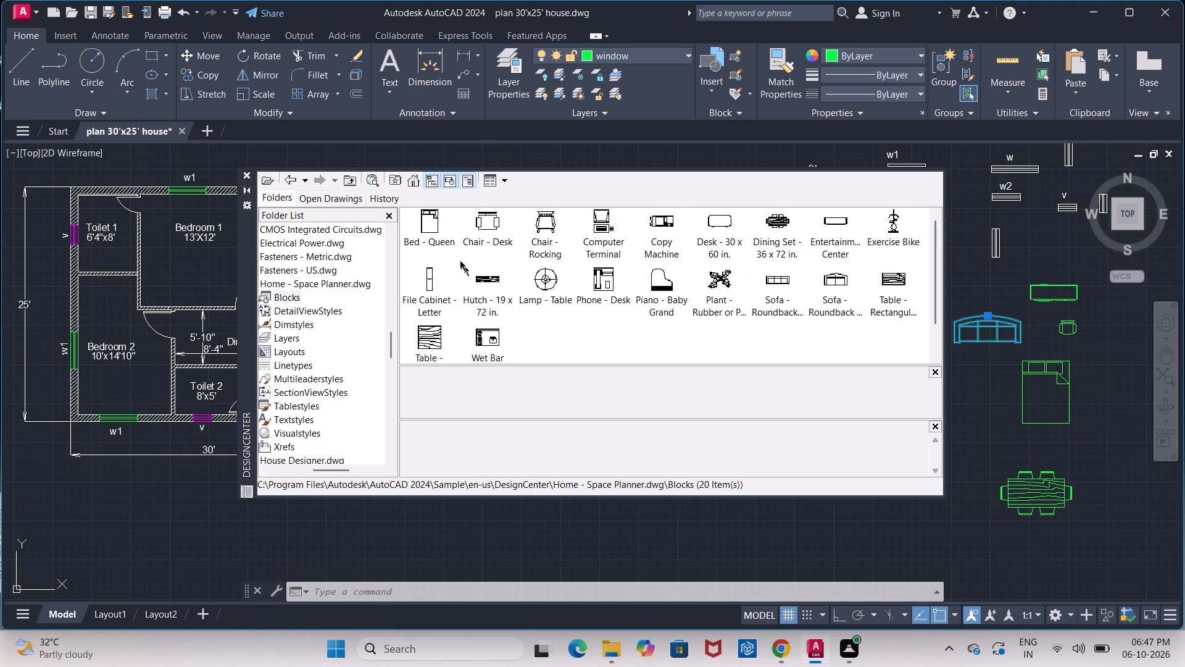
# Return to the DesignCenter samples folder and display the blocks of Kitchens.dwg.
pyautogui.click(288, 179)
pyautogui.click(288, 179)
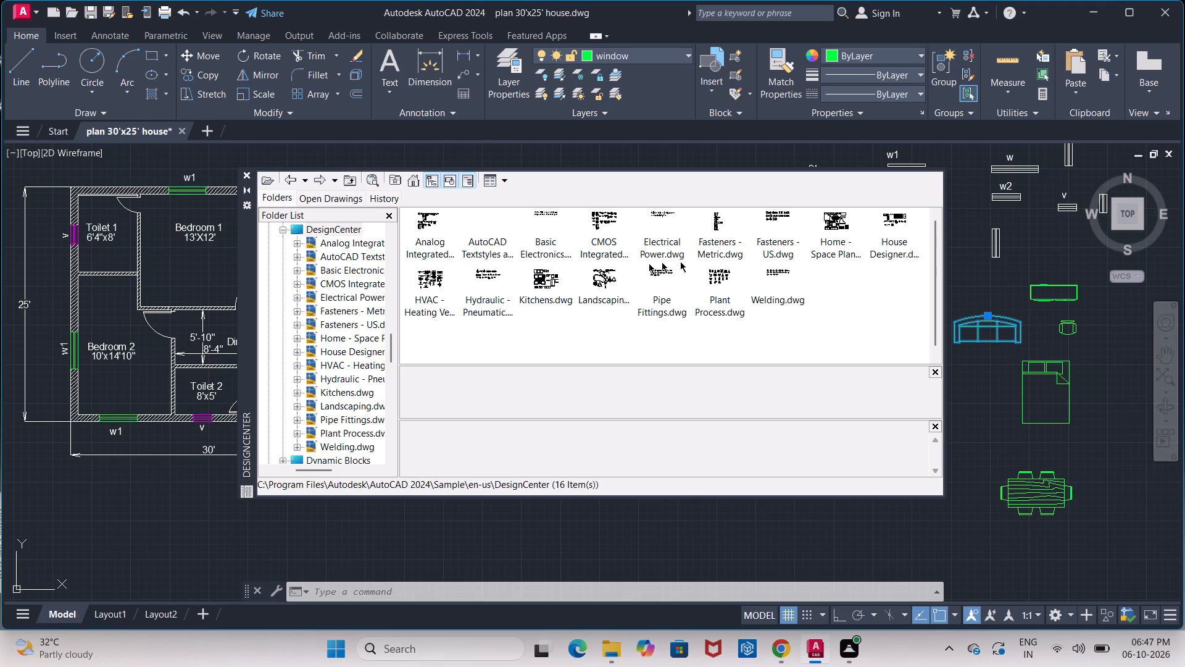
pyautogui.doubleClick(547, 277)
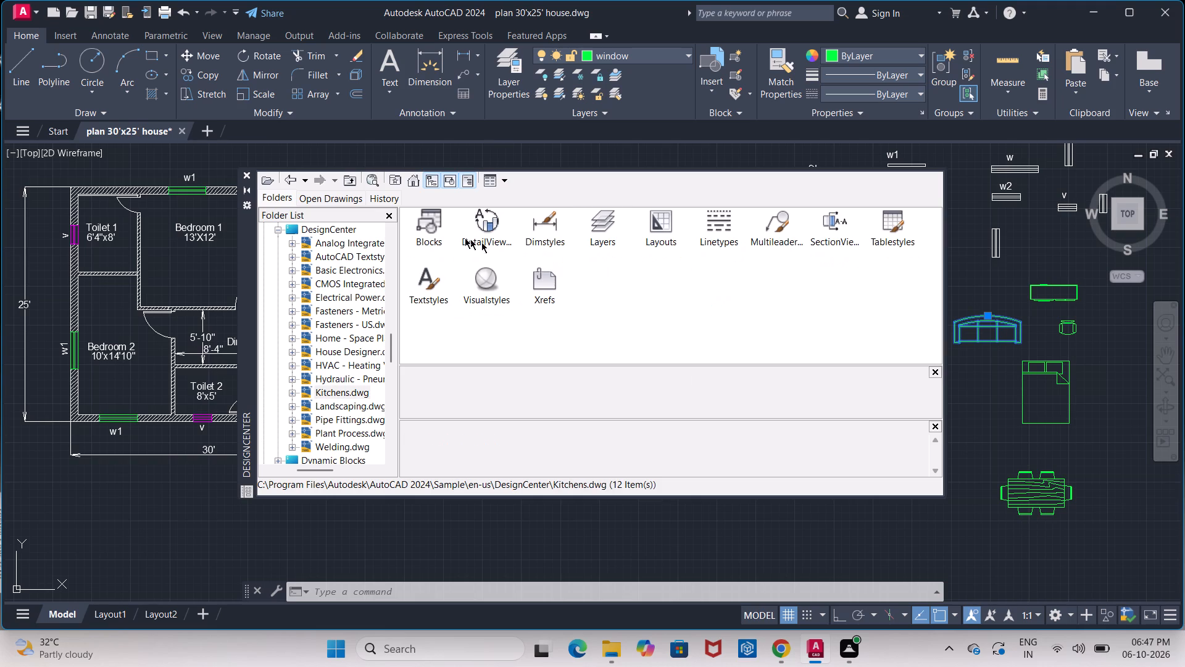
pyautogui.click(427, 225)
pyautogui.doubleClick(427, 225)
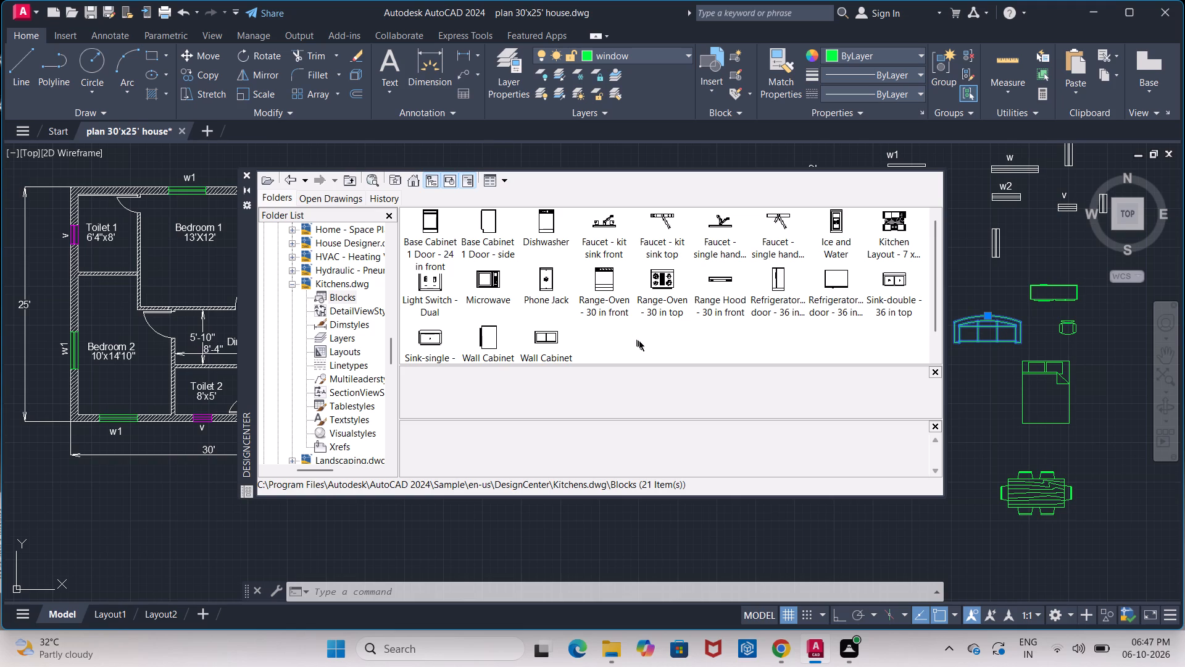
# Insert the Range-Oven - 30 in top block below the dining set.
pyautogui.click(659, 277)
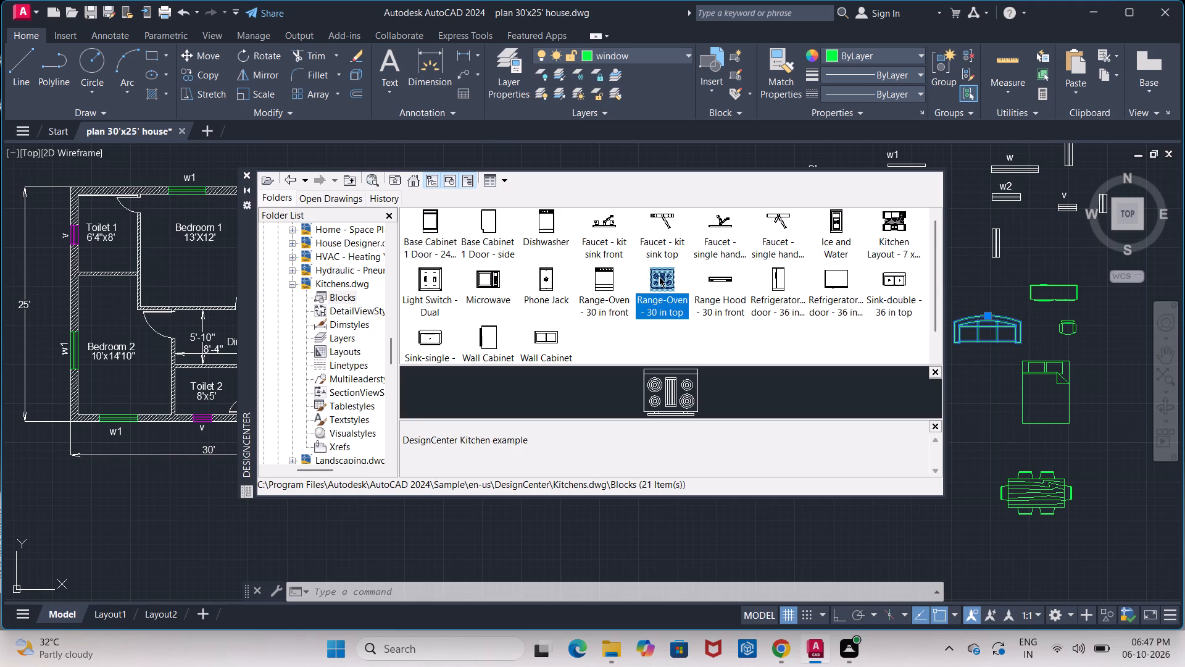
pyautogui.moveTo(659, 278); pyautogui.dragTo(988, 542)
# Insert the 36 in Refrigerator block shown with its front doors beside the range-oven, on the floor plan side.
pyautogui.moveTo(768, 285); pyautogui.dragTo(773, 294)
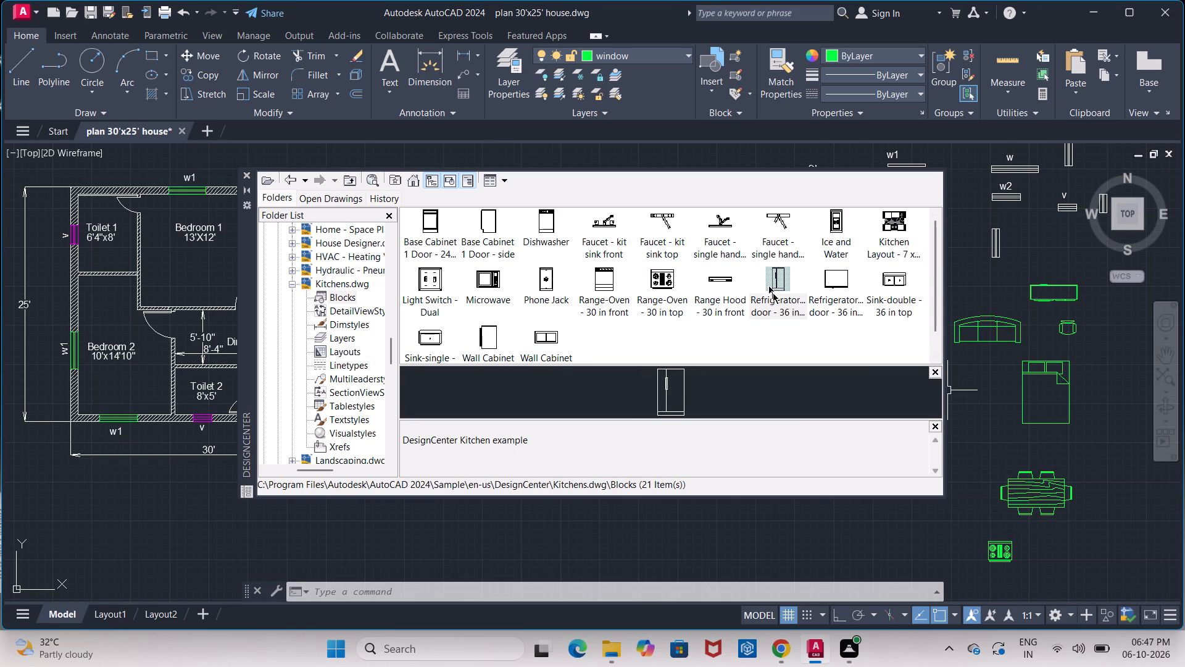
pyautogui.moveTo(773, 294); pyautogui.dragTo(839, 563)
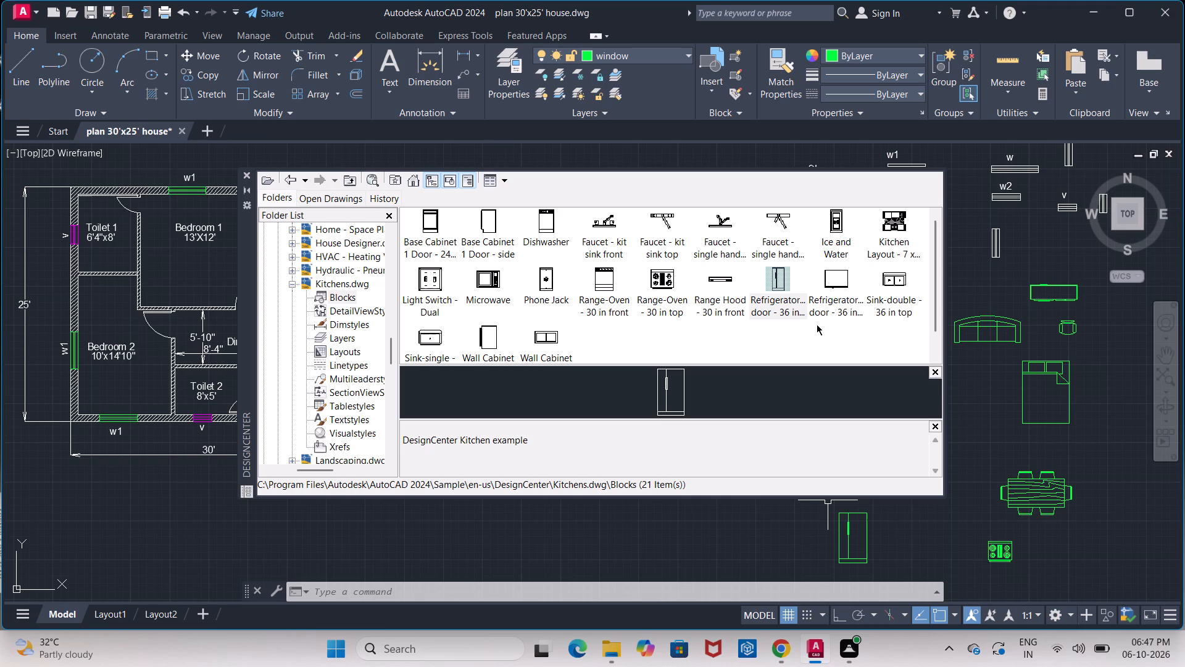
# Insert the Kitchen Layout block from Kitchens.dwg beside the refrigerator.
pyautogui.moveTo(889, 222); pyautogui.dragTo(776, 511)
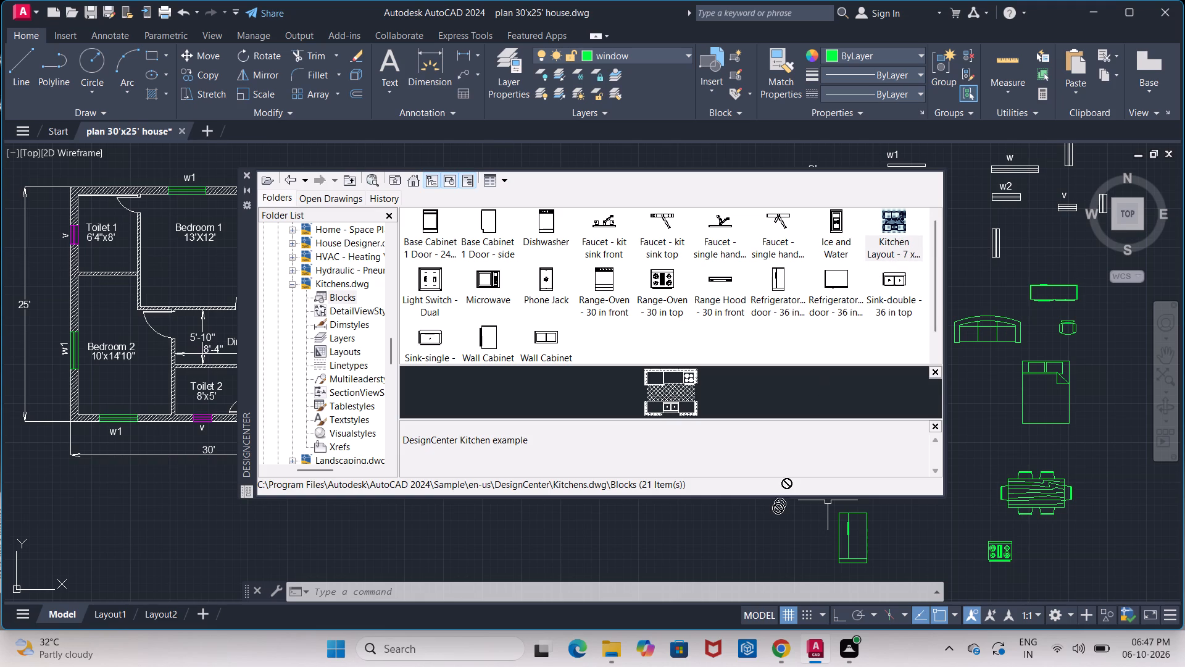
pyautogui.moveTo(776, 511); pyautogui.dragTo(726, 585)
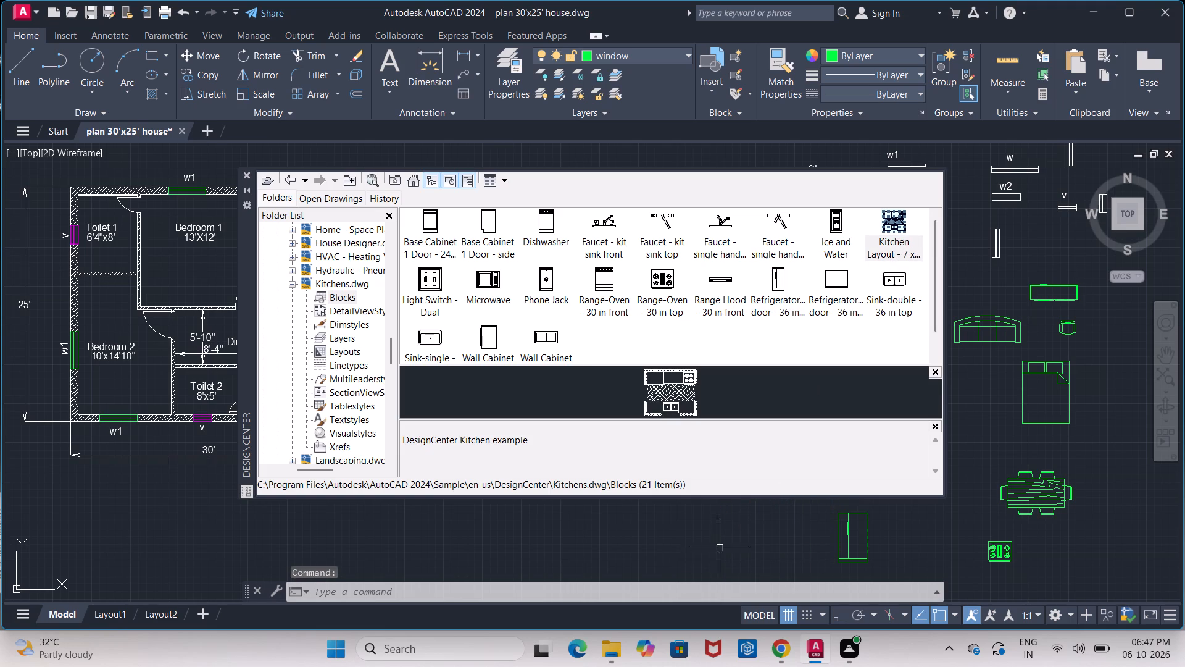
pyautogui.moveTo(886, 225); pyautogui.dragTo(754, 521)
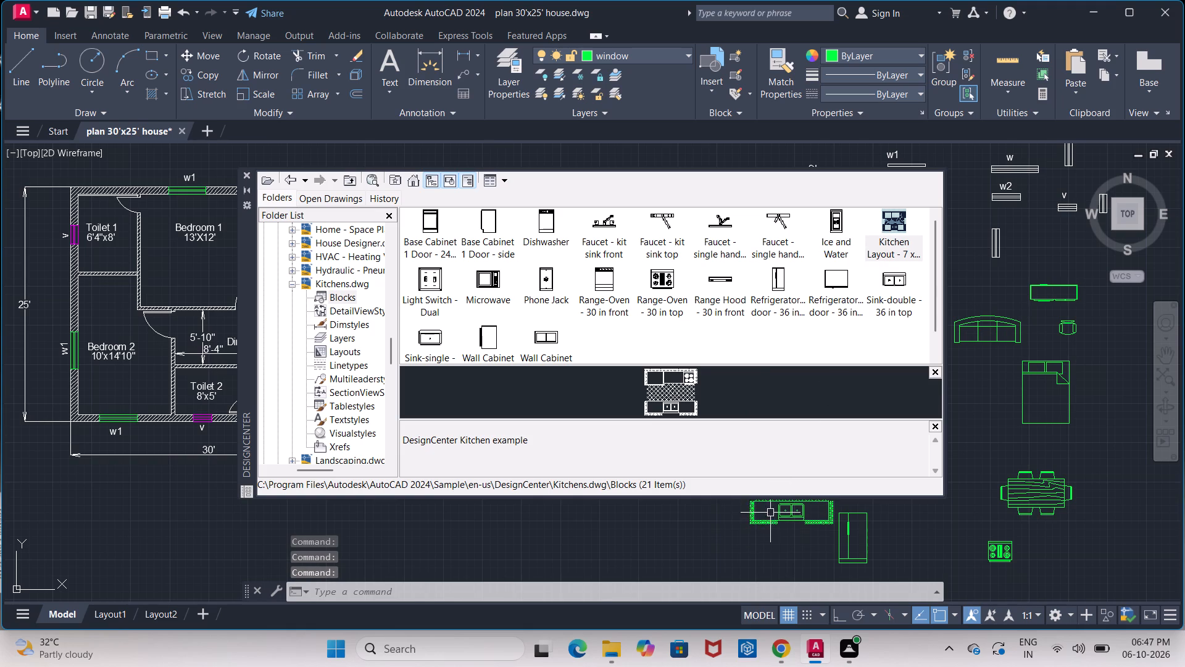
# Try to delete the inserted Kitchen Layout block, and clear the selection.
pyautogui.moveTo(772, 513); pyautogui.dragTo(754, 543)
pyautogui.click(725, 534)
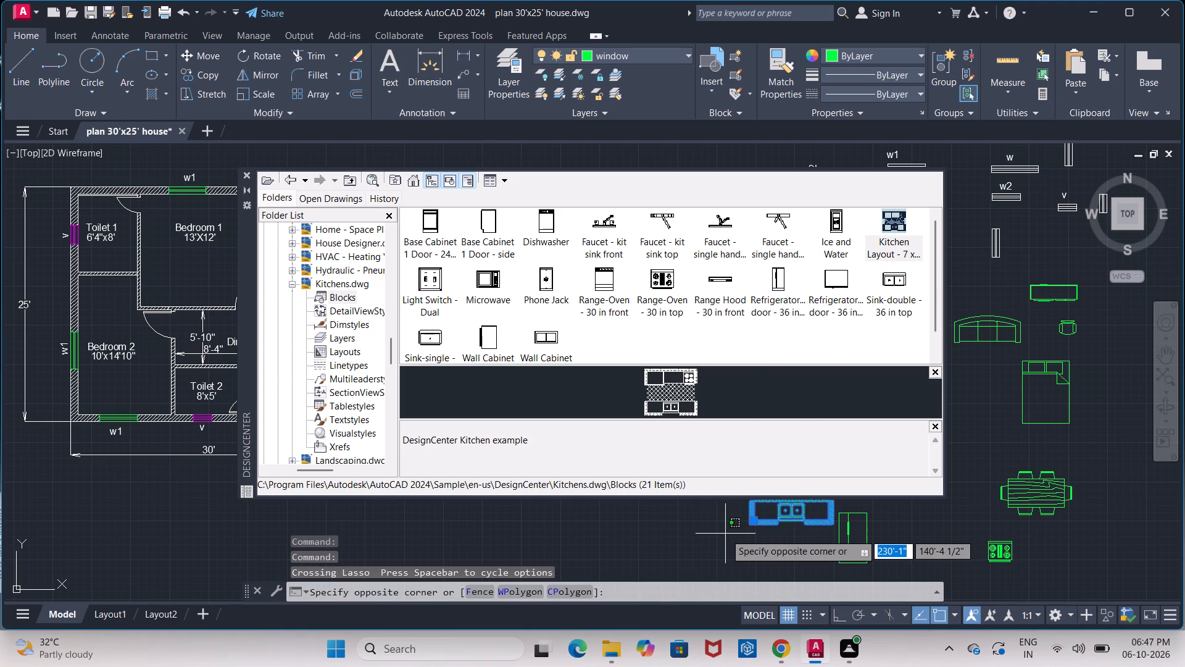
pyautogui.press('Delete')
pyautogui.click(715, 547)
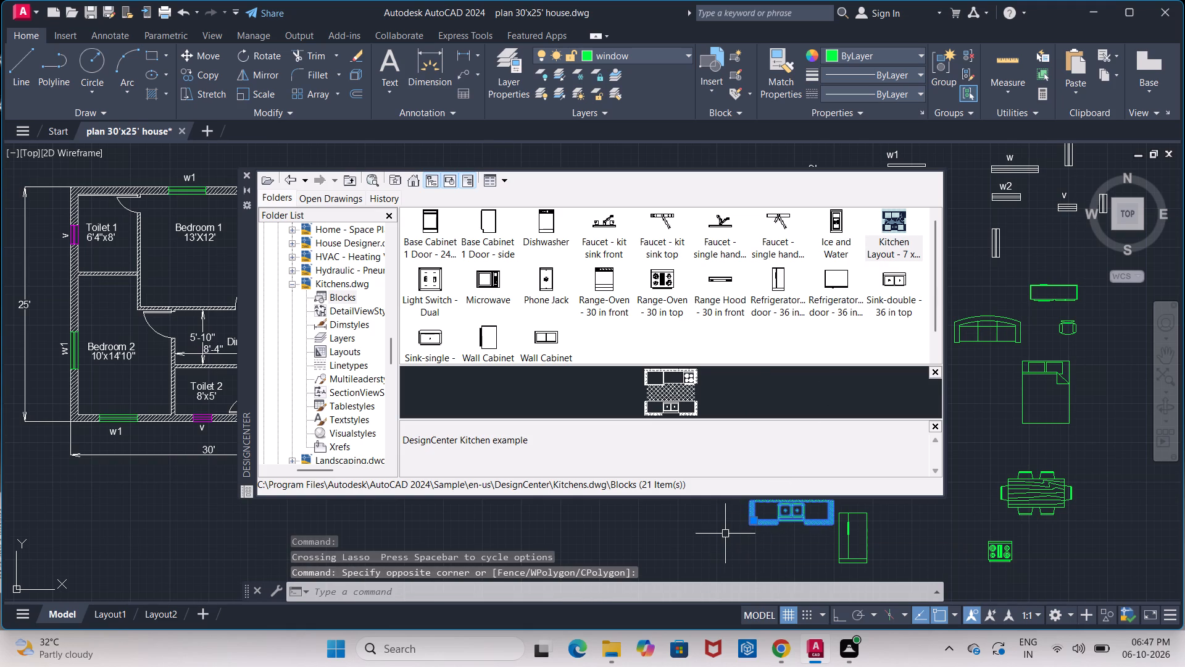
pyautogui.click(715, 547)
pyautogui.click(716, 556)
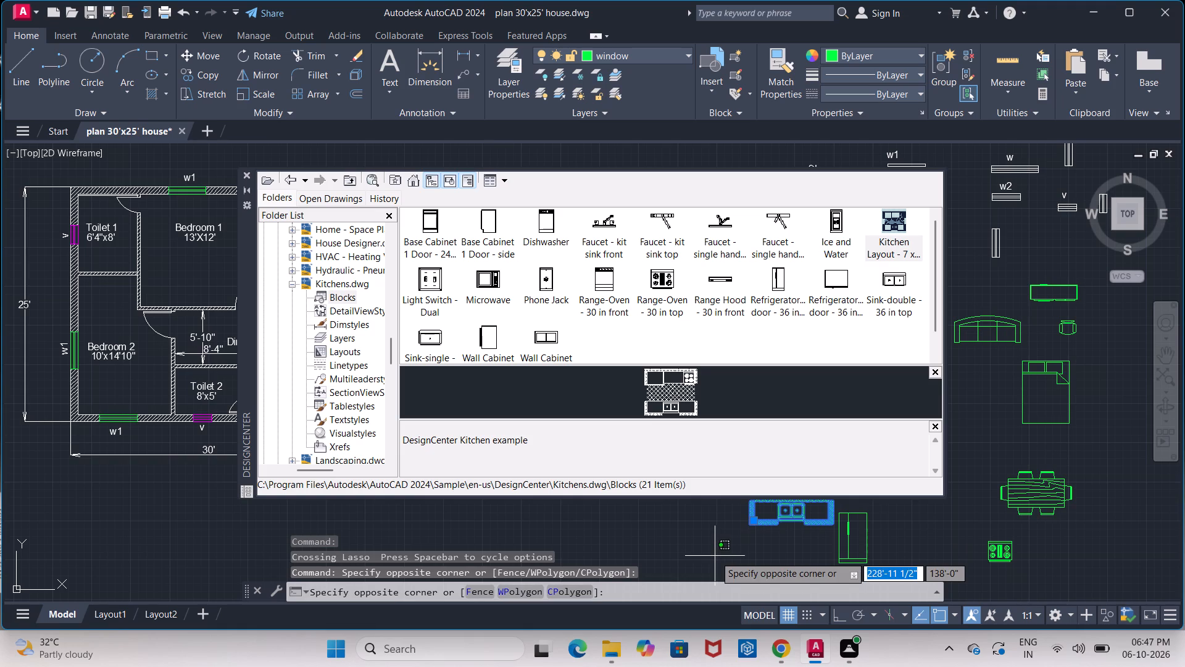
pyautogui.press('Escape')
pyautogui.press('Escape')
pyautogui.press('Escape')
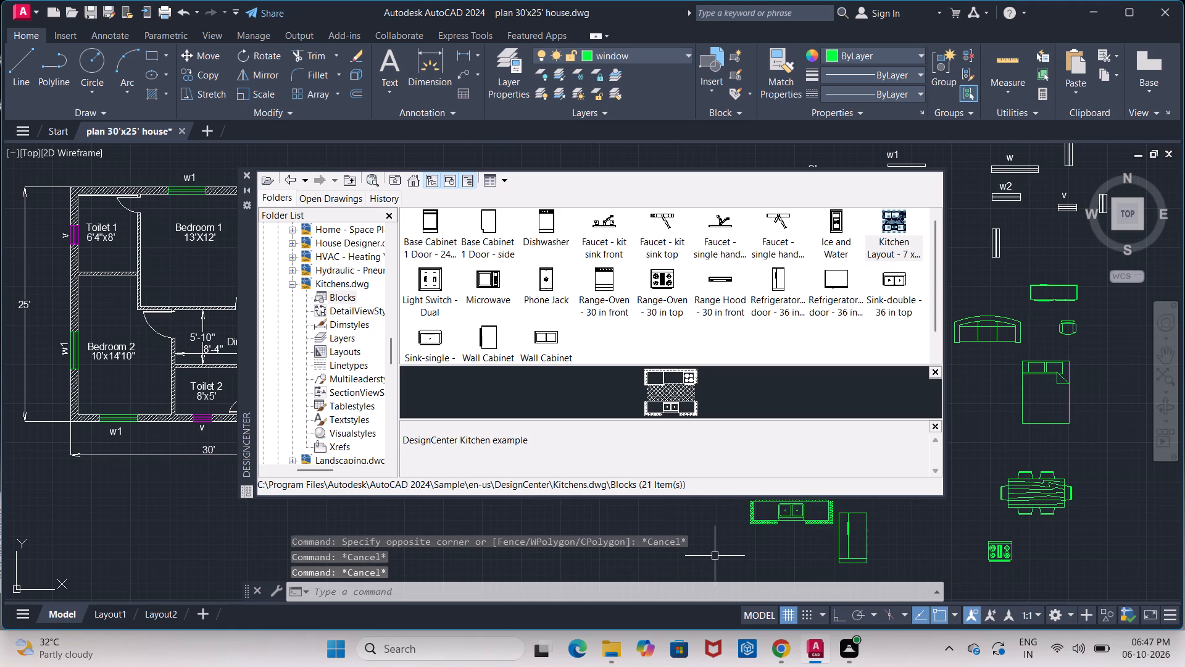
# Browse the blocks in Kitchens.dwg, Hydraulic - Pneumatic.dwg and Pipe Fittings.dwg in DesignCenter for usable house fixtures.
pyautogui.scroll(-2, 732, 340)
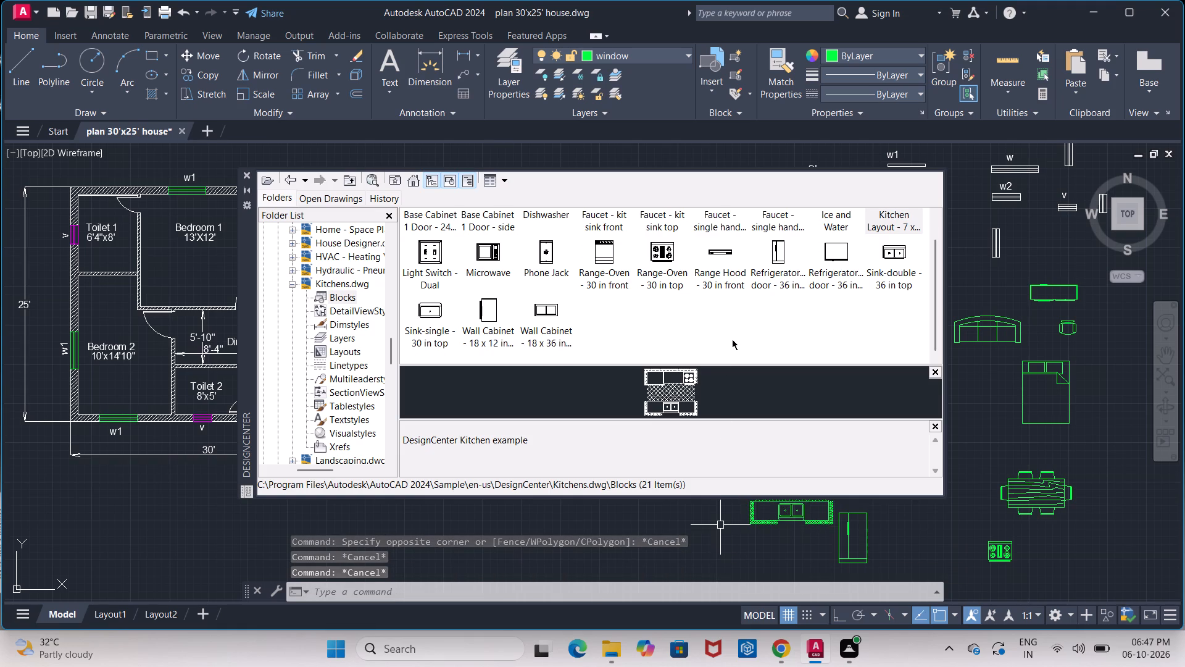
pyautogui.scroll(-1, 732, 339)
pyautogui.scroll(2, 732, 339)
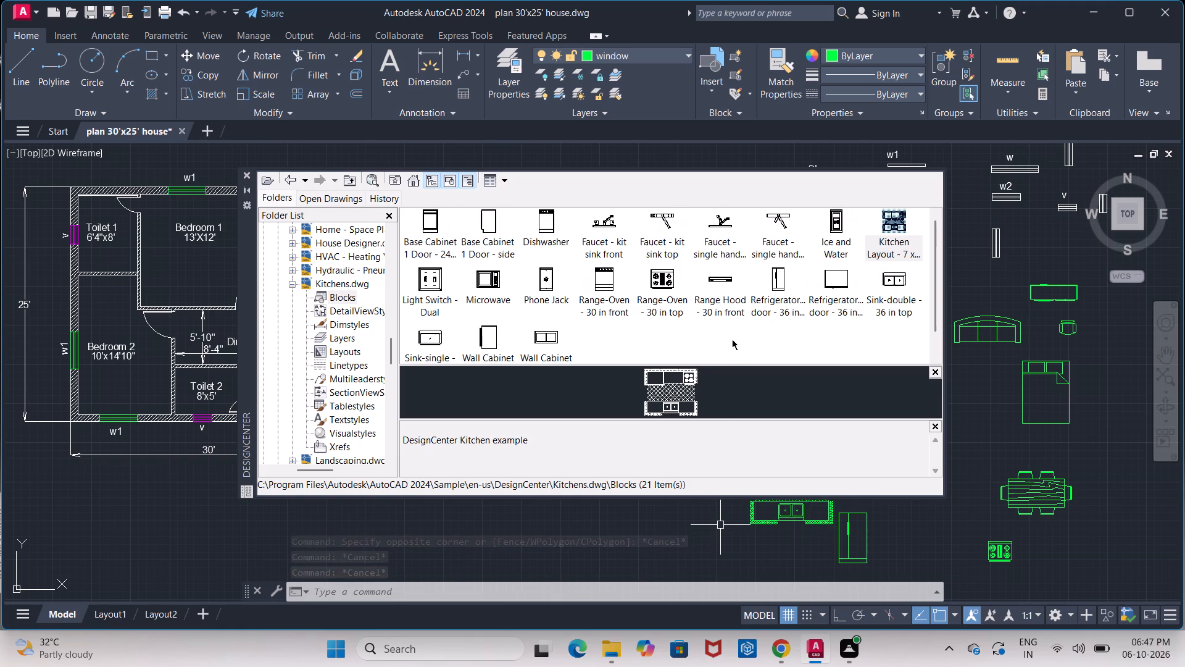
pyautogui.click(293, 180)
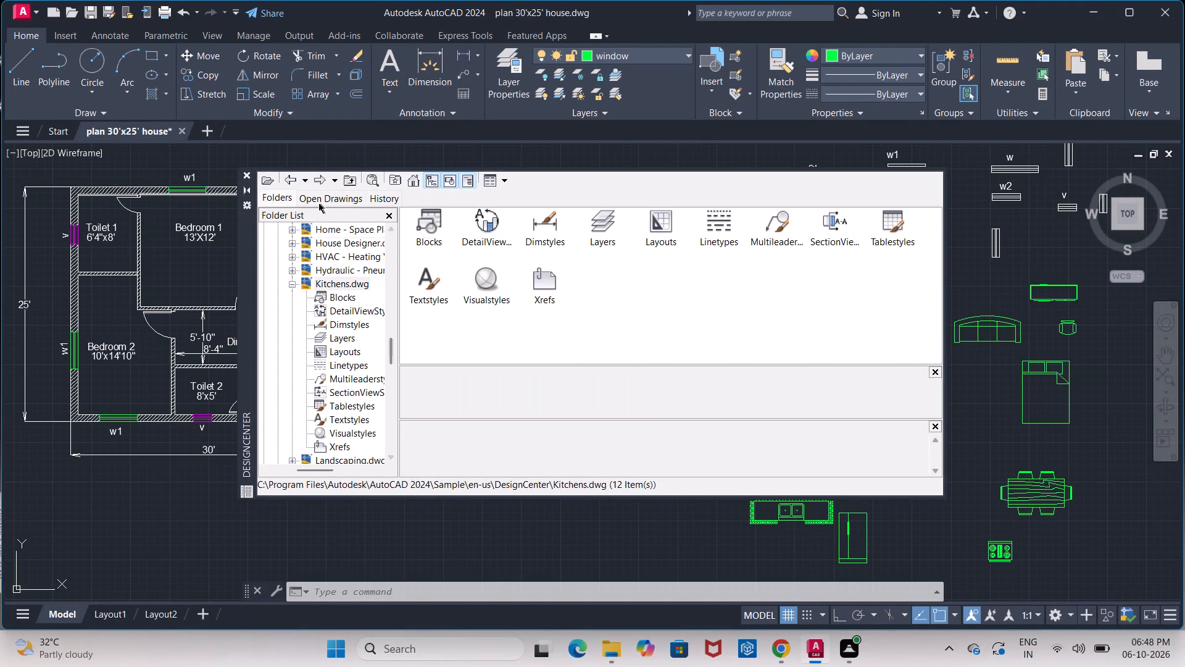
pyautogui.click(293, 183)
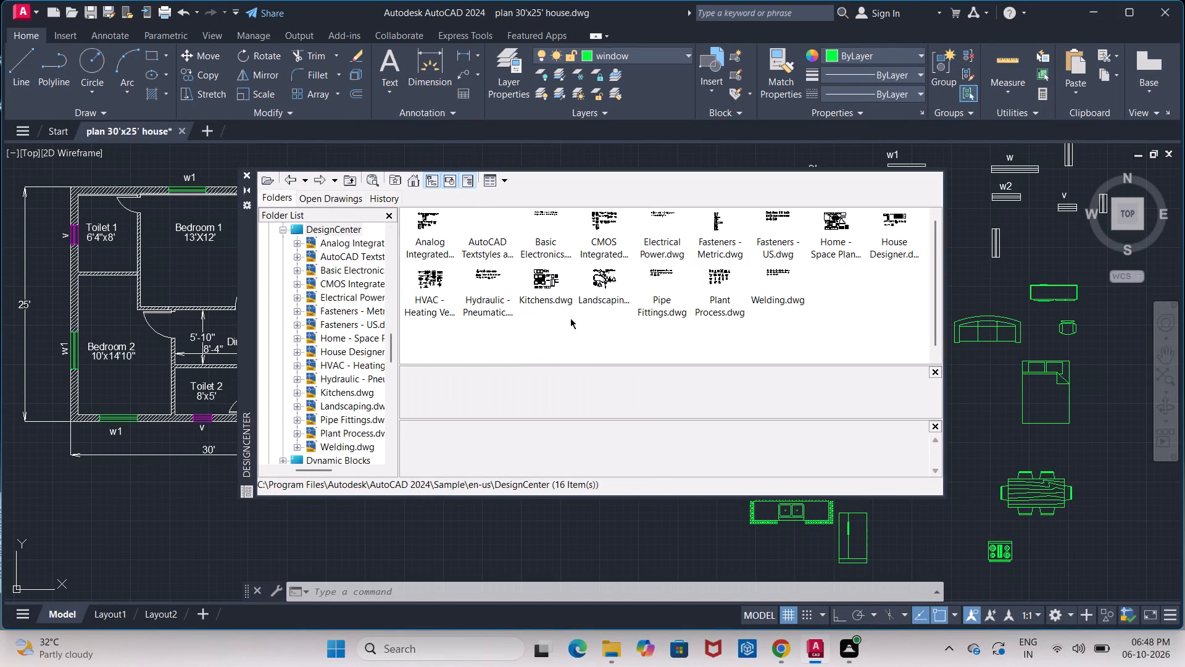
pyautogui.doubleClick(488, 282)
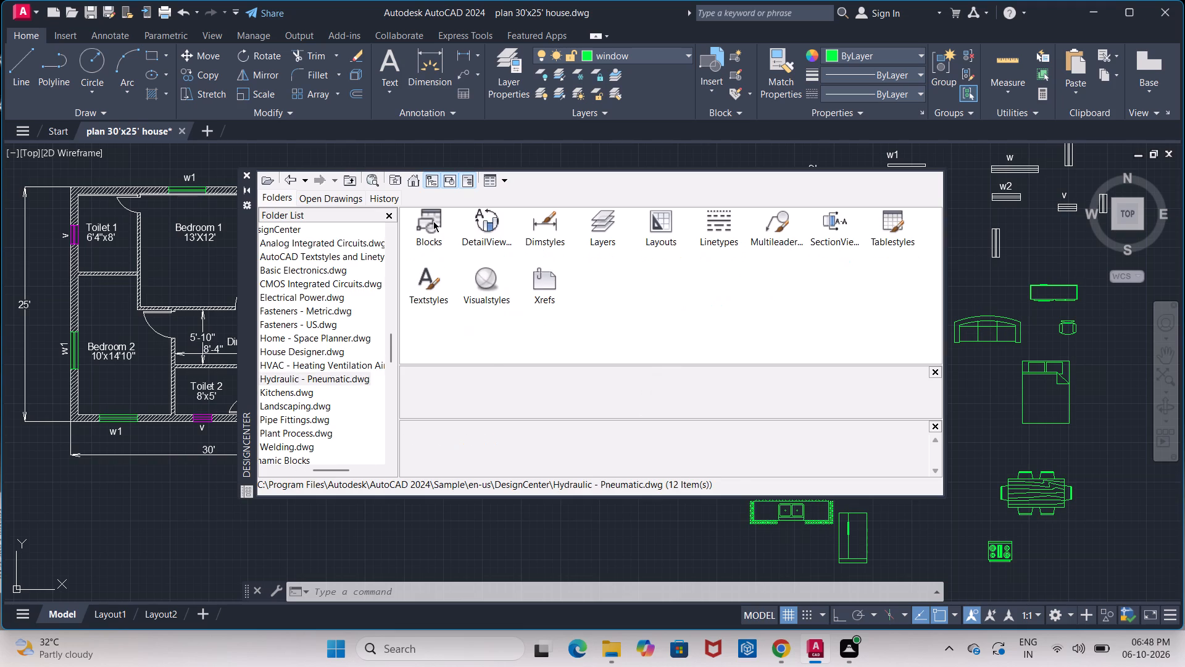
pyautogui.doubleClick(431, 220)
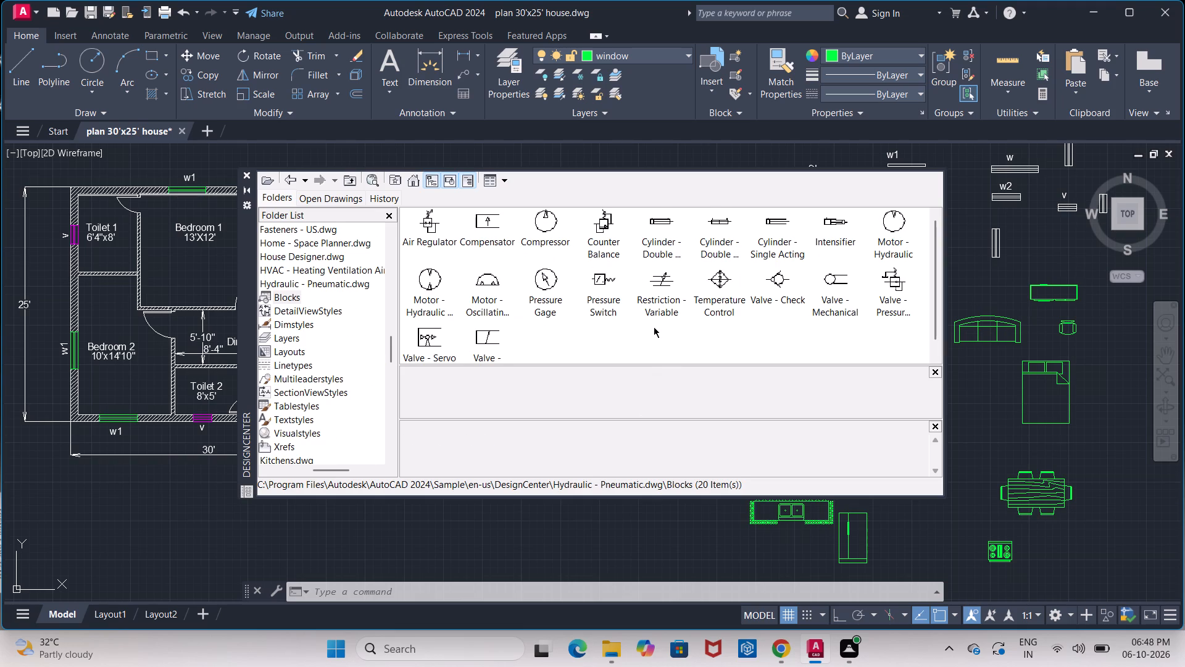
pyautogui.scroll(-2, 654, 327)
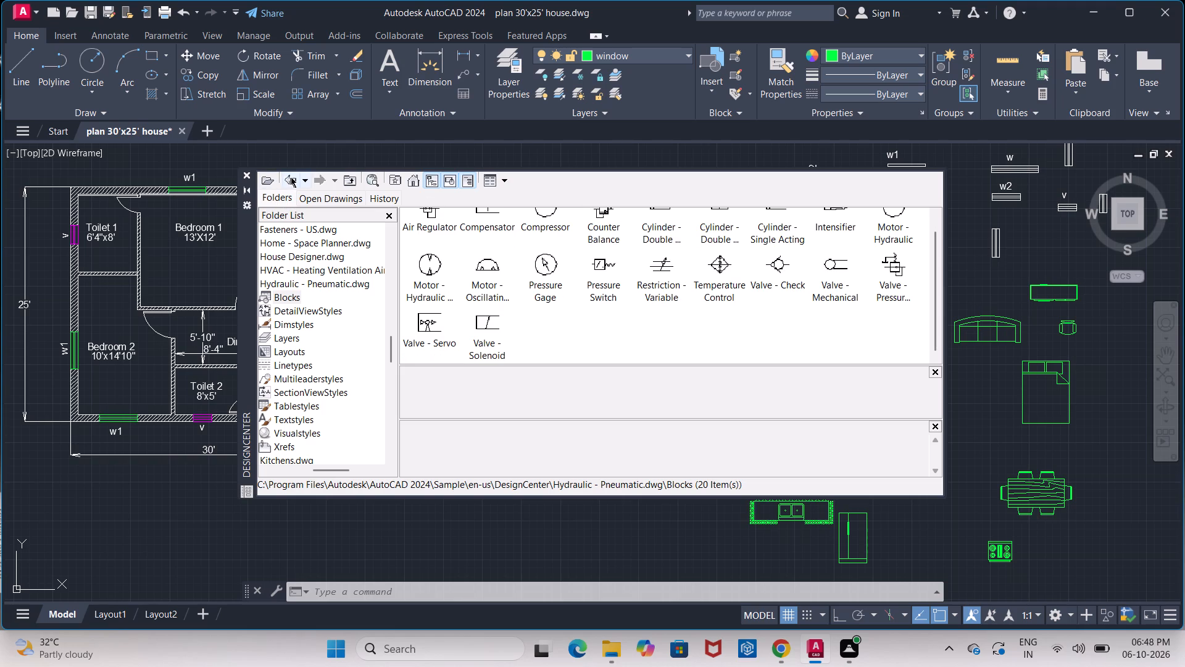
pyautogui.click(291, 177)
pyautogui.click(288, 180)
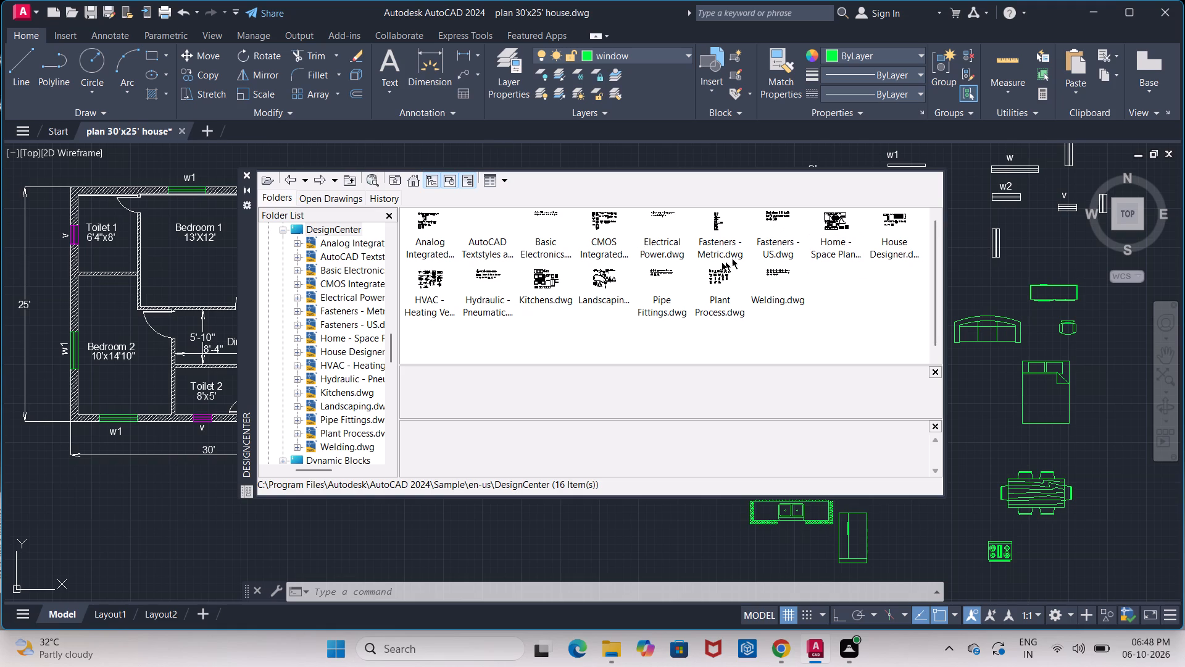
pyautogui.doubleClick(662, 286)
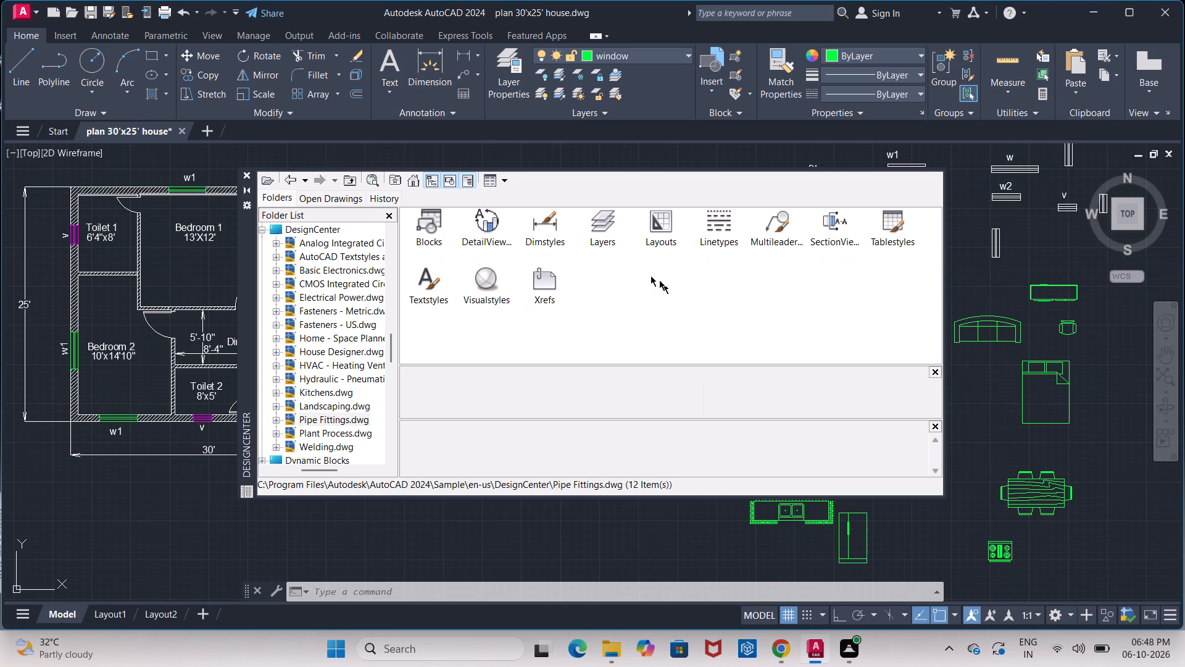
pyautogui.doubleClick(431, 219)
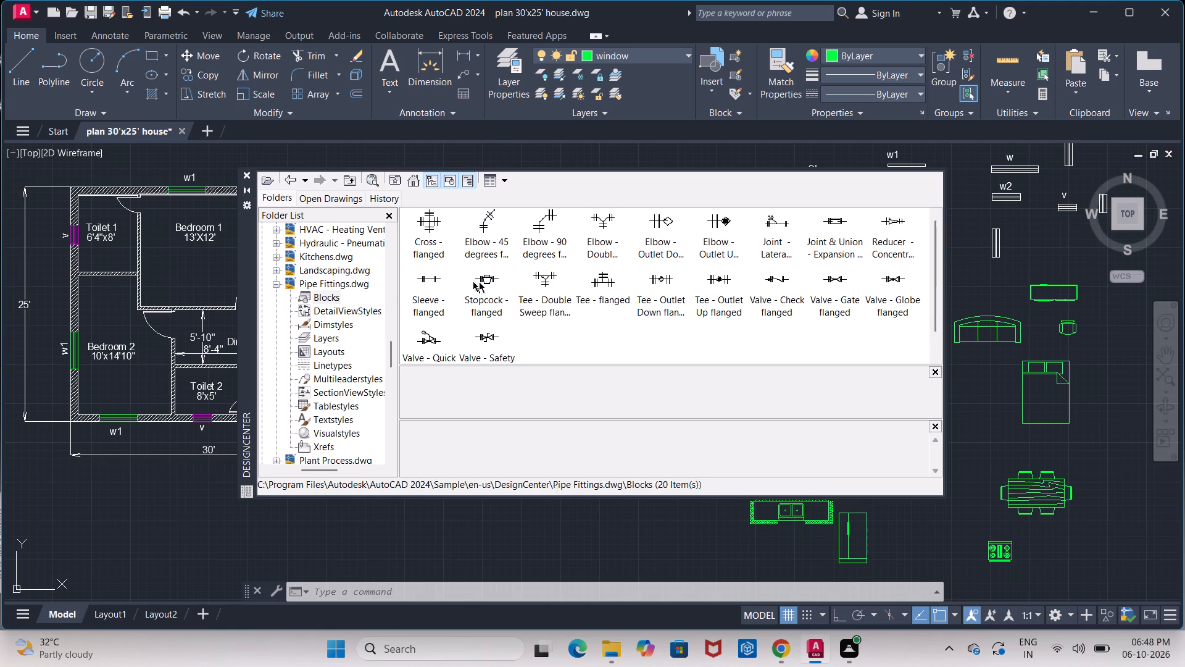
pyautogui.scroll(-1, 568, 310)
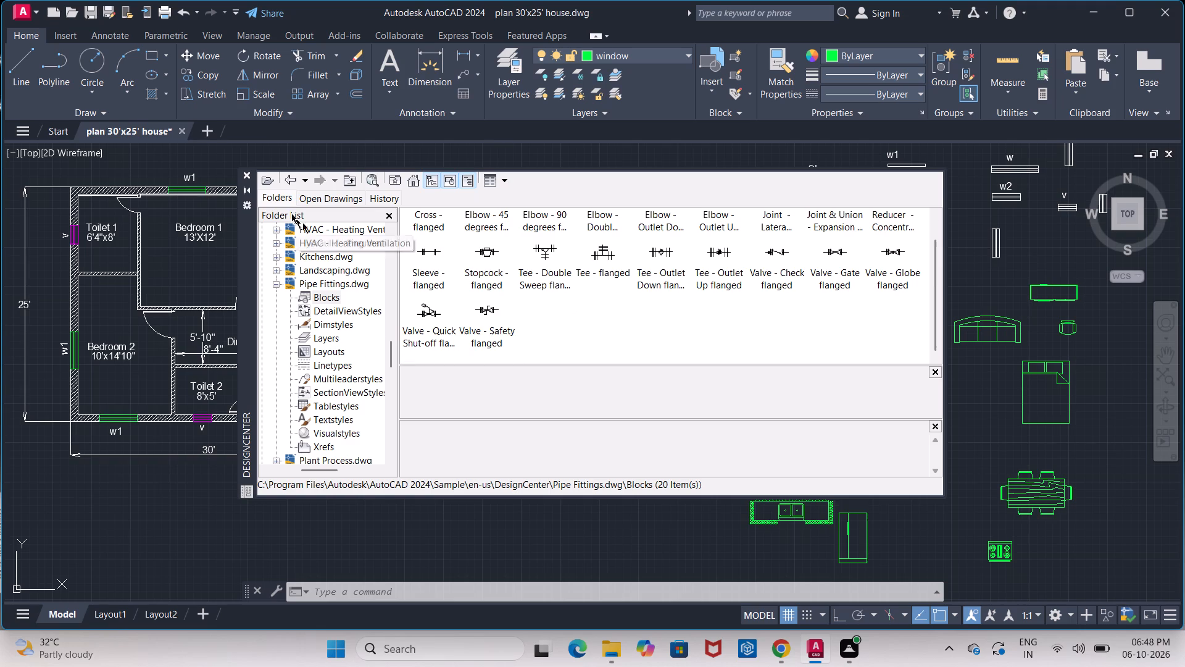
pyautogui.click(289, 172)
pyautogui.click(289, 172)
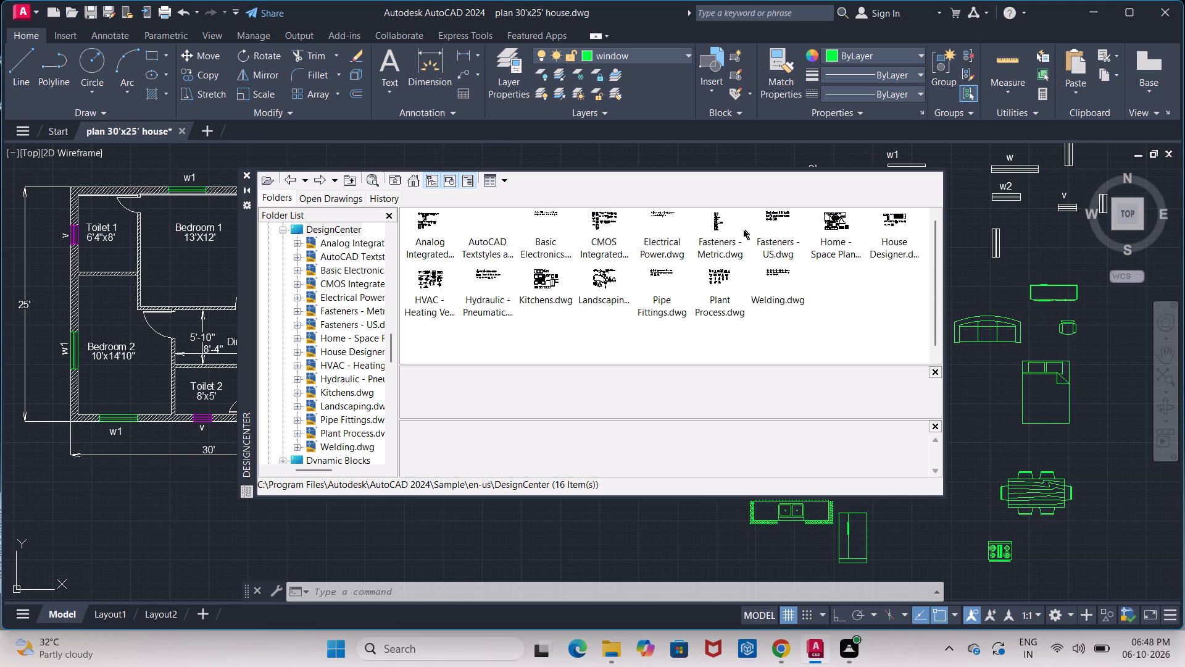
# Insert the Toilet - front block from House Designer.dwg beside the kitchen layout, on the floor plan side.
pyautogui.doubleClick(894, 231)
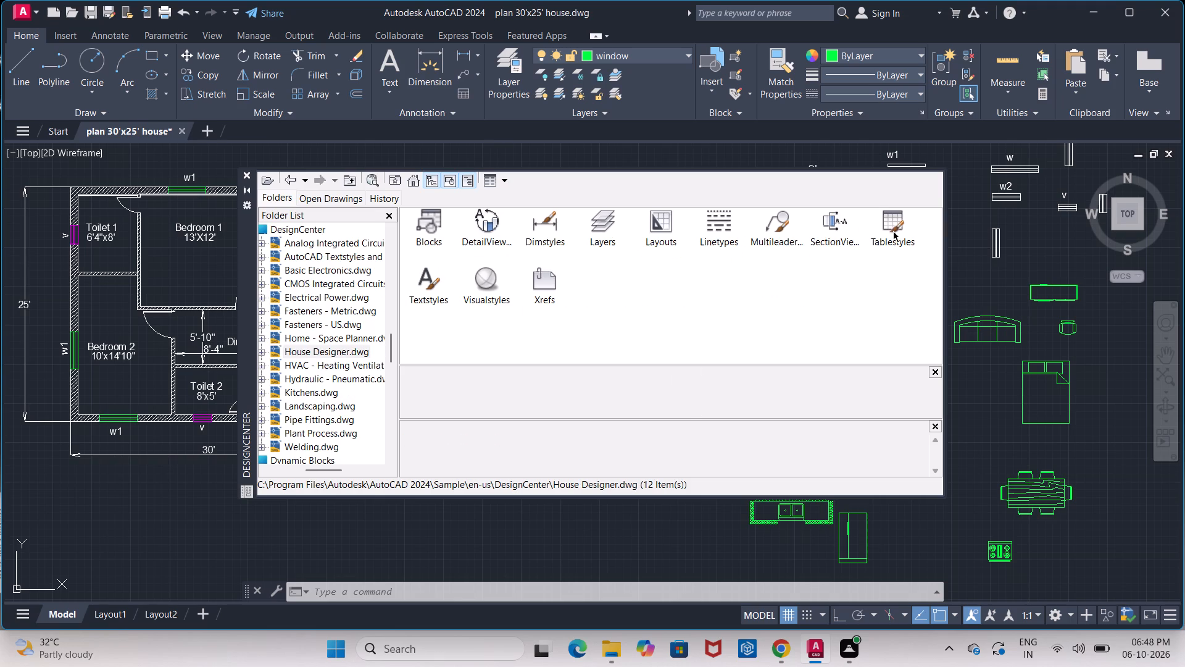
pyautogui.doubleClick(433, 216)
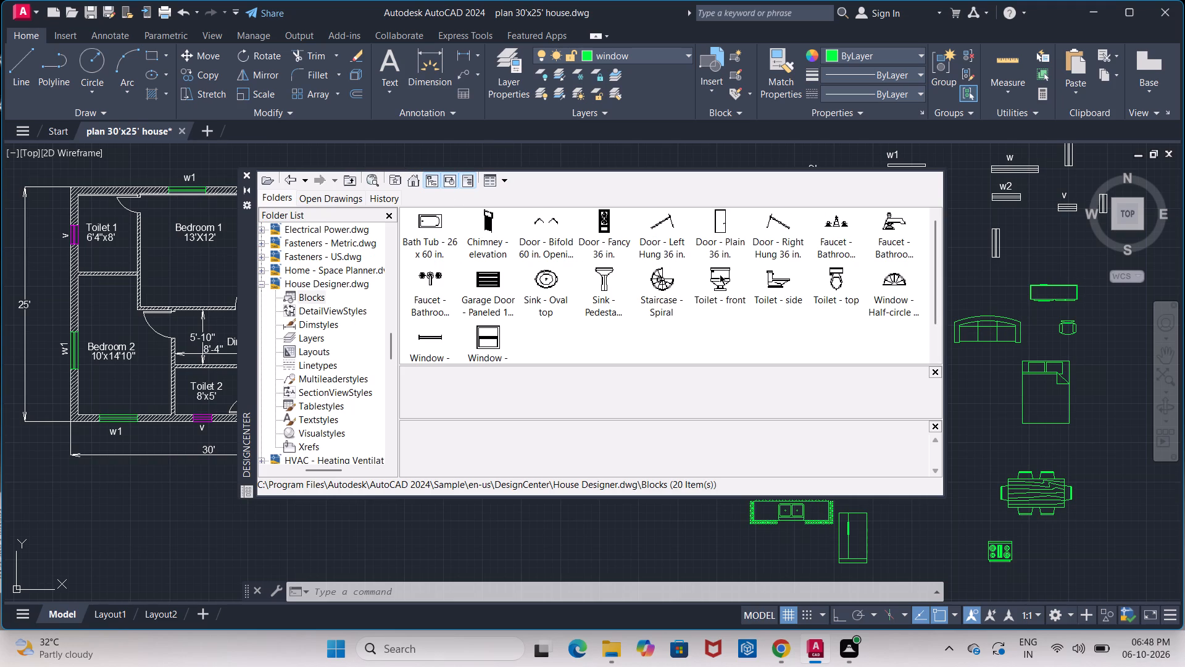
pyautogui.moveTo(720, 274); pyautogui.dragTo(633, 535)
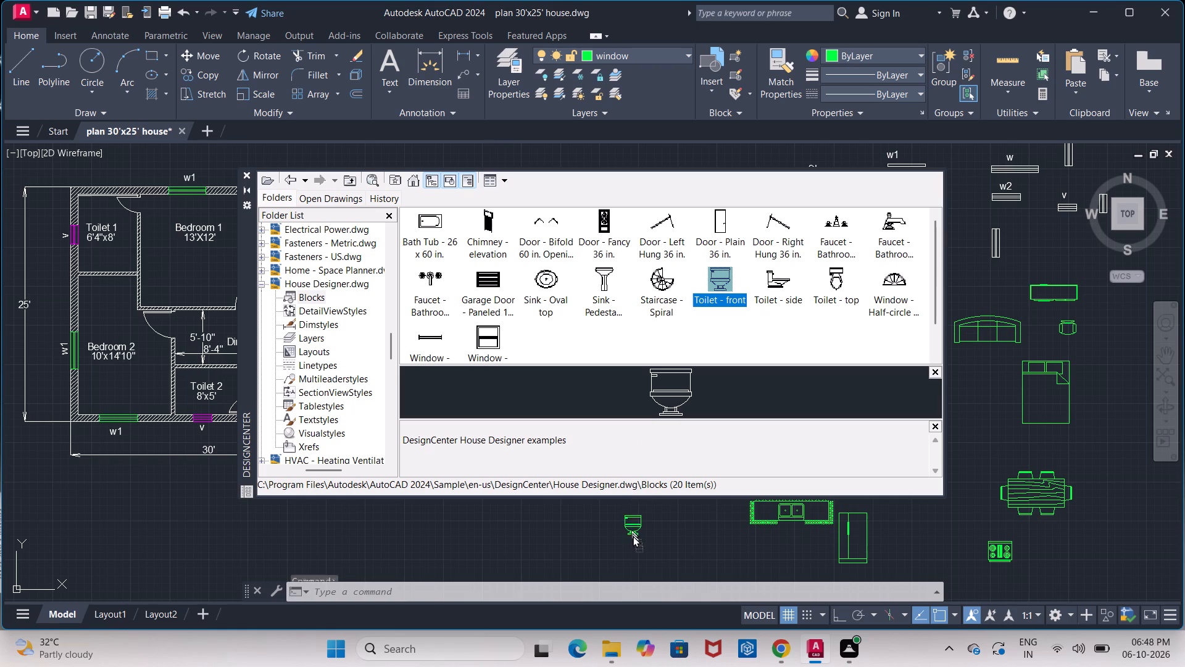
pyautogui.moveTo(633, 535); pyautogui.dragTo(633, 541)
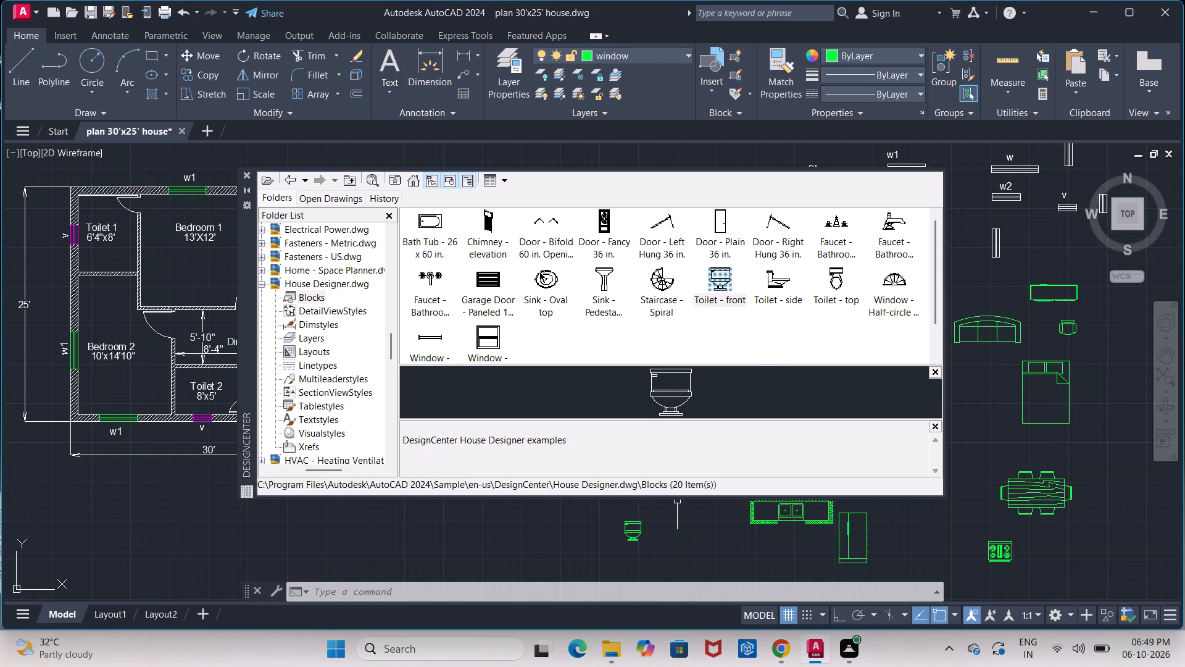
# Insert the Sink - Oval top block from House Designer.dwg beside the toilet, on the floor plan side.
pyautogui.moveTo(549, 280); pyautogui.dragTo(568, 537)
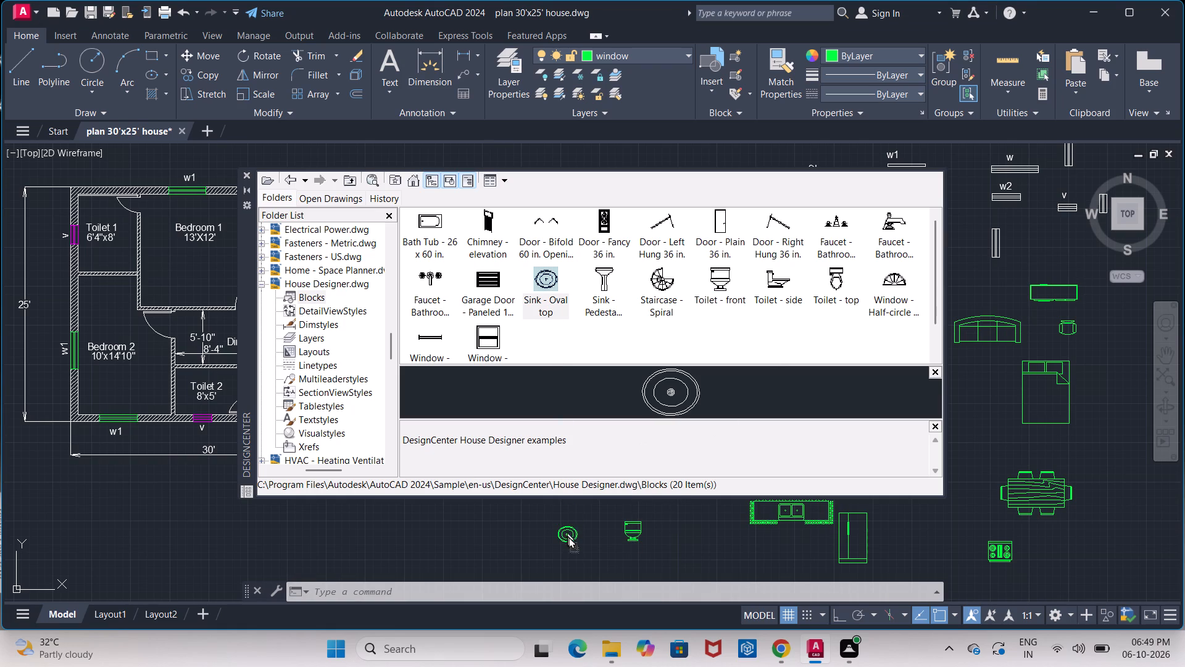
pyautogui.moveTo(568, 537); pyautogui.dragTo(567, 546)
# Leave the House Designer.dwg blocks and close DesignCenter.
pyautogui.click(288, 180)
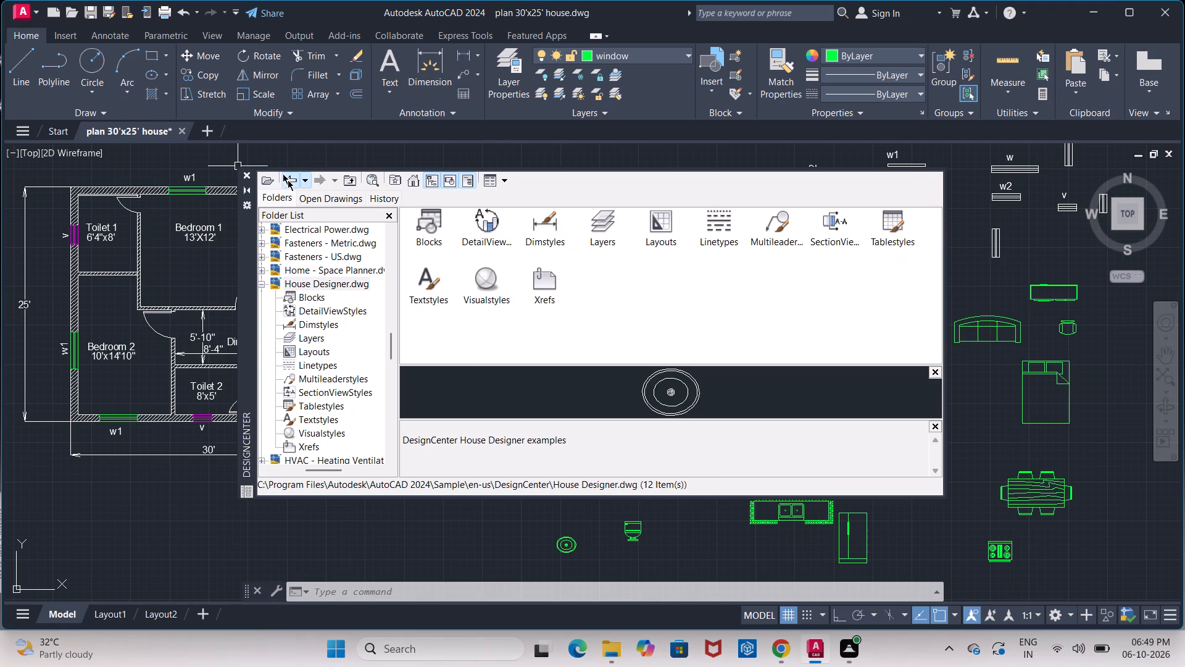
pyautogui.click(288, 180)
pyautogui.click(288, 180)
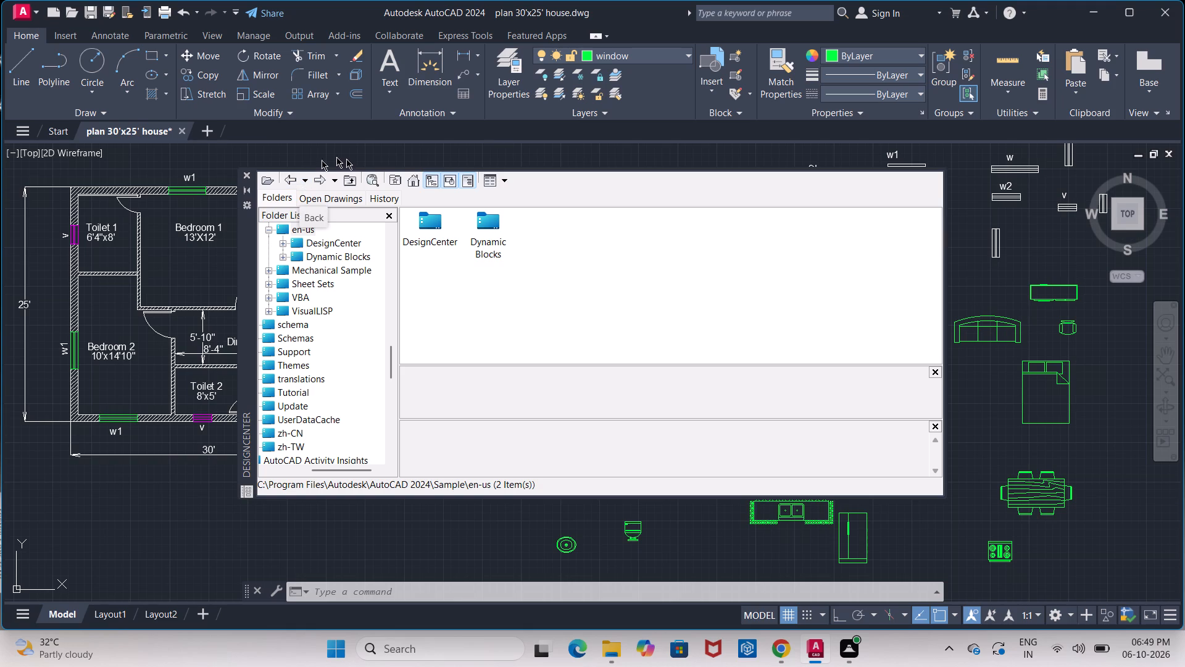
pyautogui.click(251, 177)
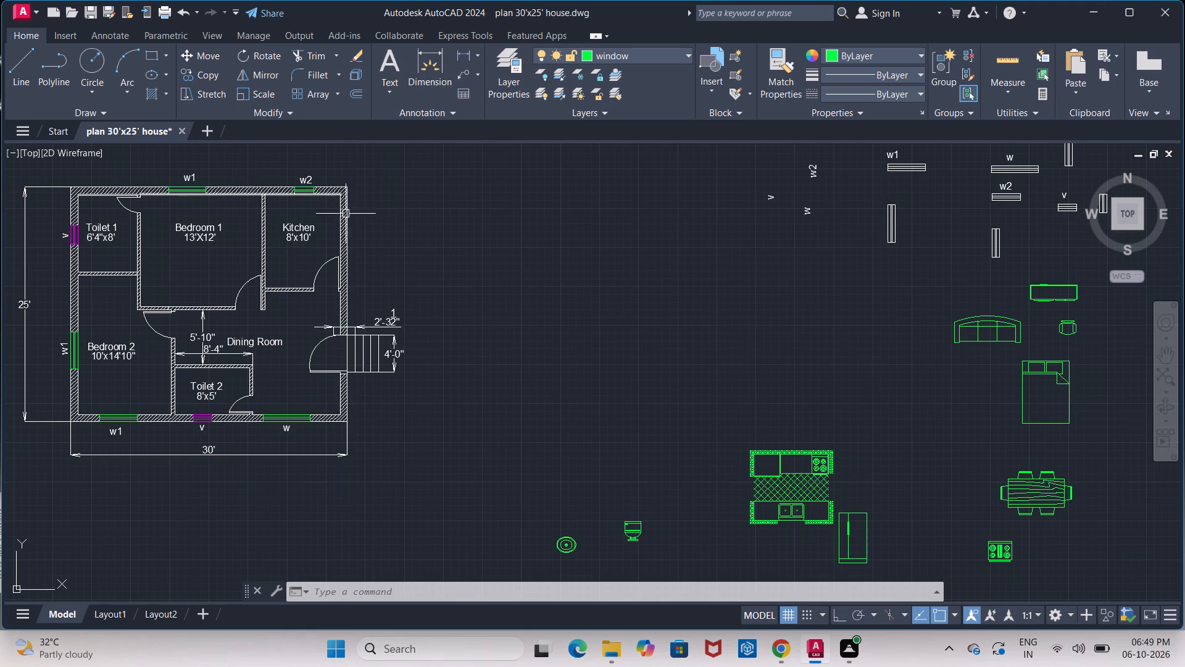
# Copy the range-oven block from below the dining set into the Kitchen, against the wall under window w2.
pyautogui.scroll(-1, 470, 238)
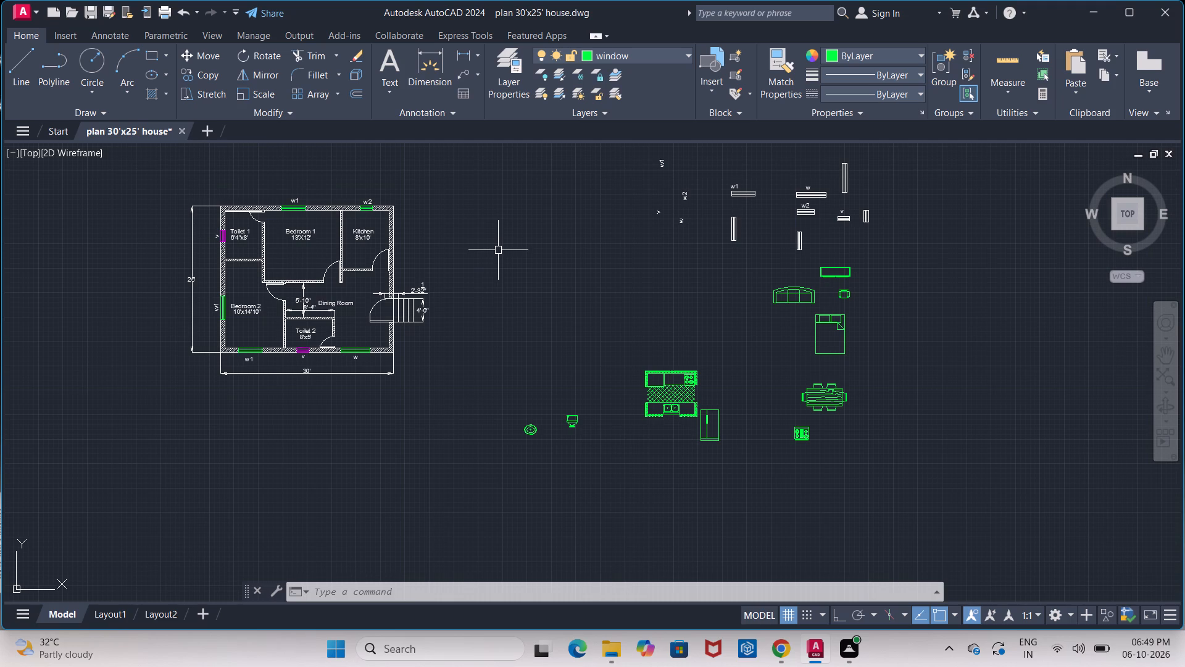
pyautogui.moveTo(315, 246); pyautogui.dragTo(355, 242, button='middle')
pyautogui.scroll(1, 360, 247)
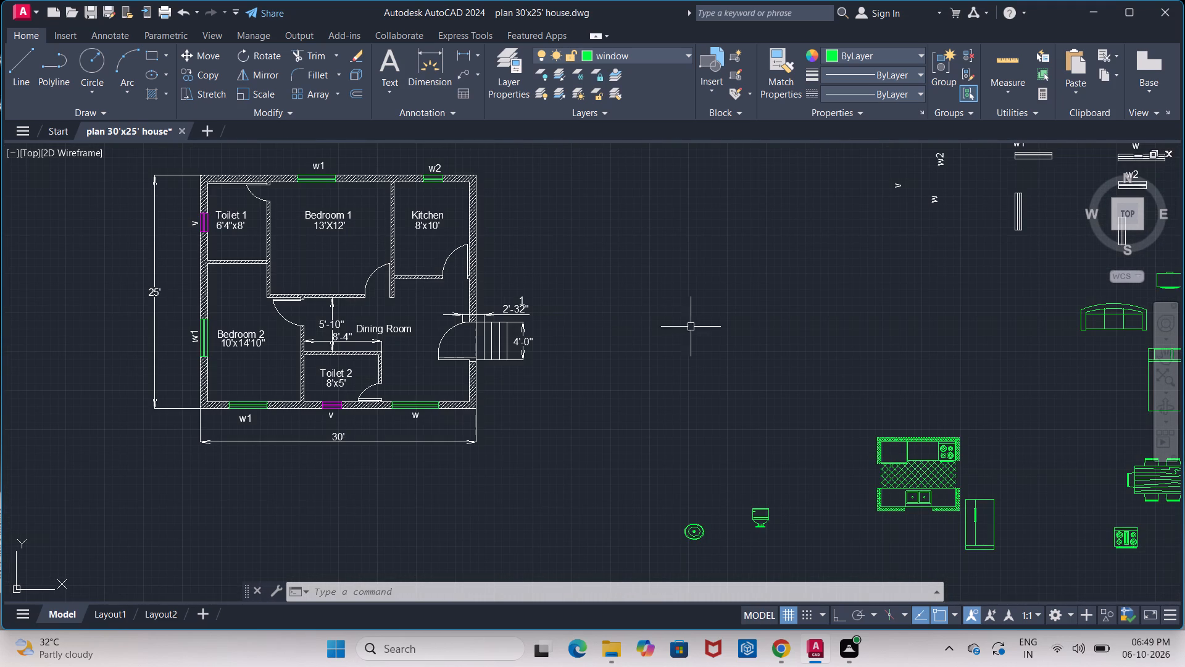
pyautogui.scroll(-1, 705, 338)
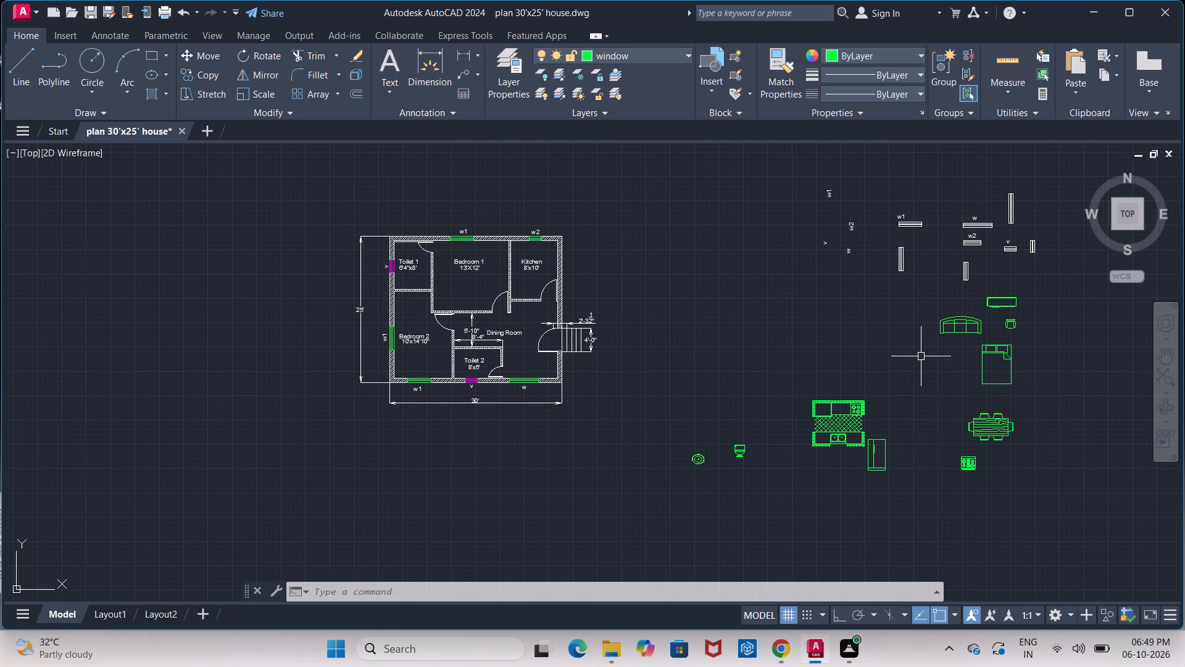
pyautogui.scroll(3, 935, 441)
pyautogui.moveTo(937, 440); pyautogui.dragTo(904, 373, button='middle')
pyautogui.click(1026, 440)
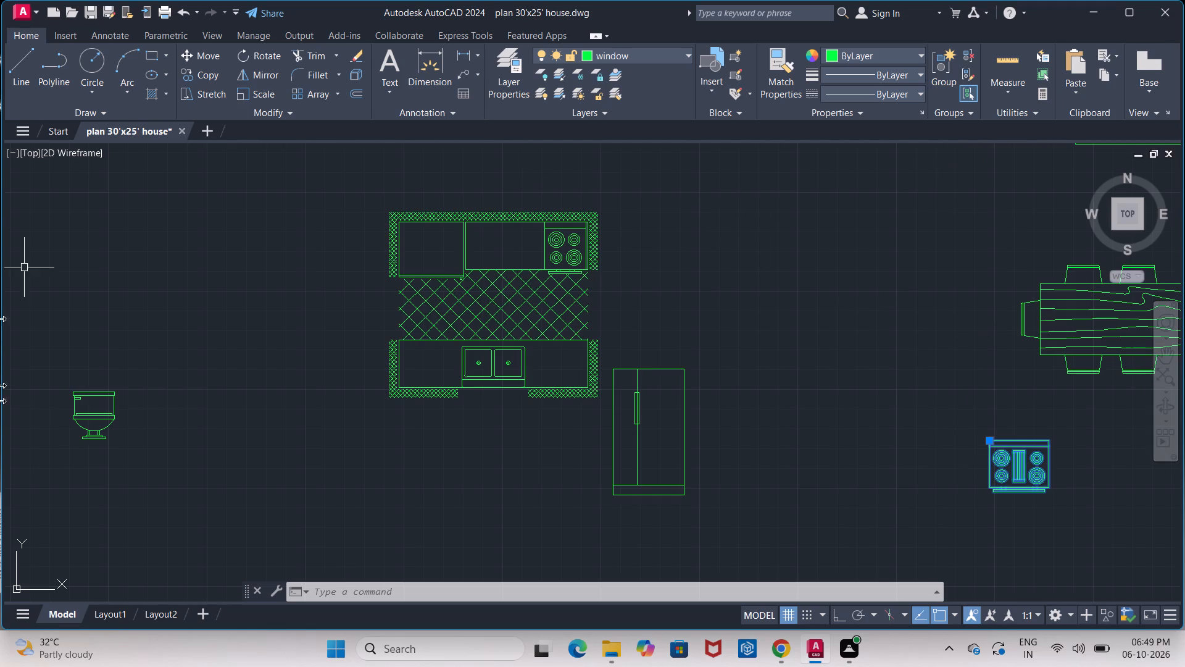
pyautogui.click(206, 73)
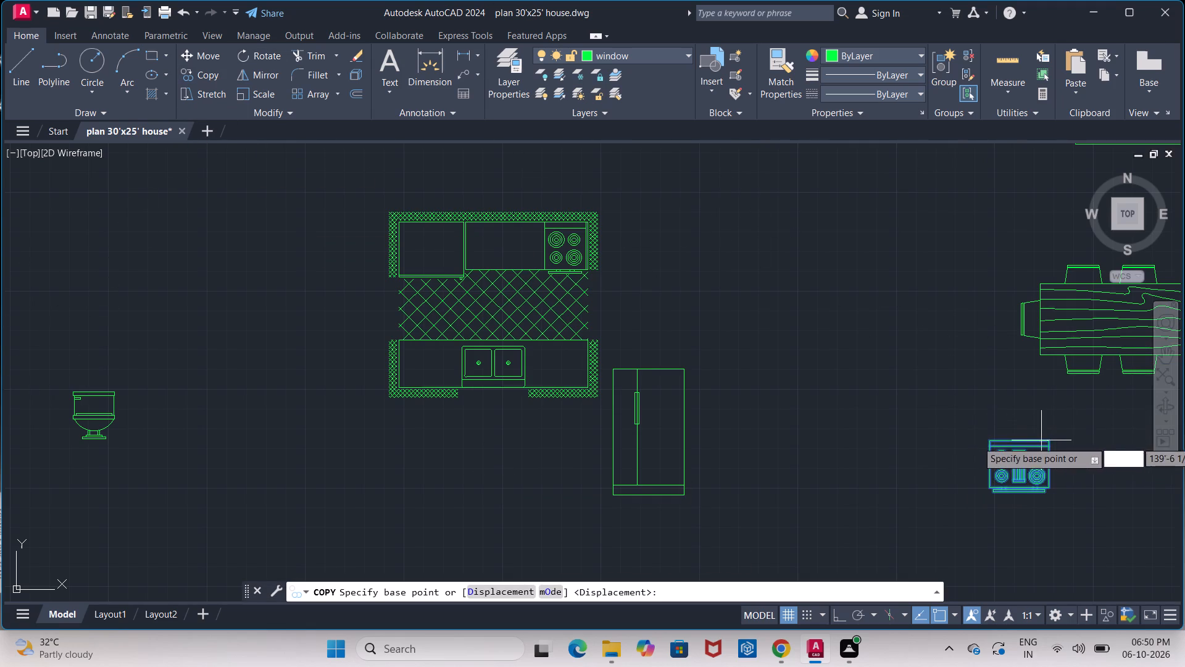
pyautogui.click(1016, 471)
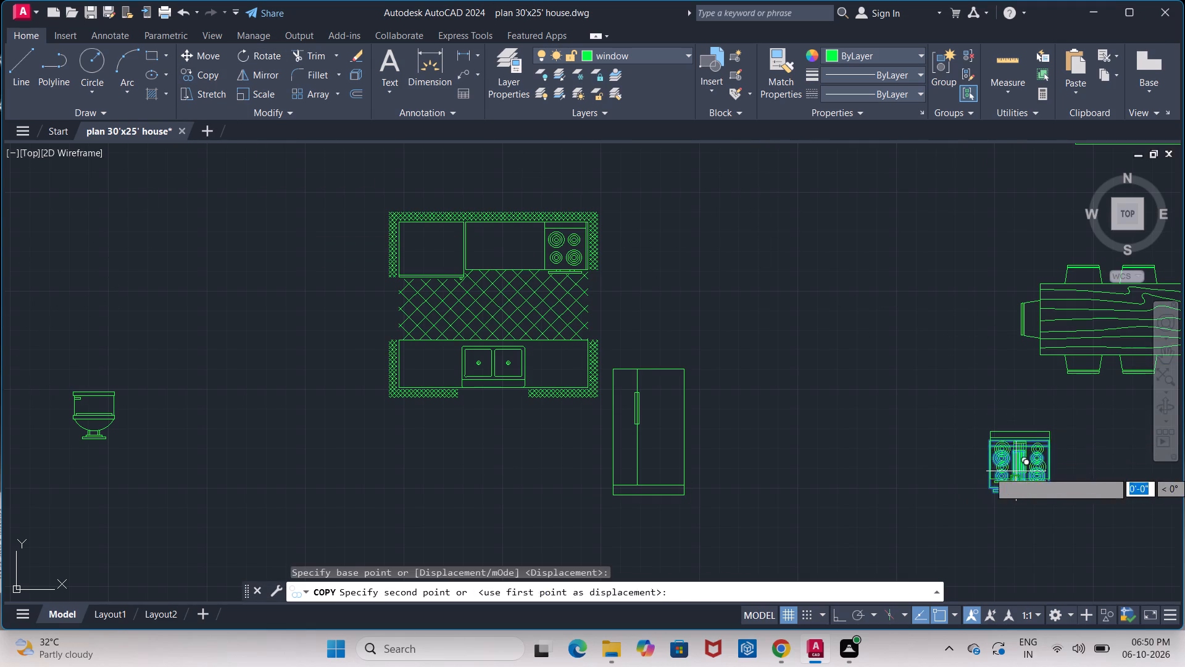
pyautogui.scroll(-3, 920, 454)
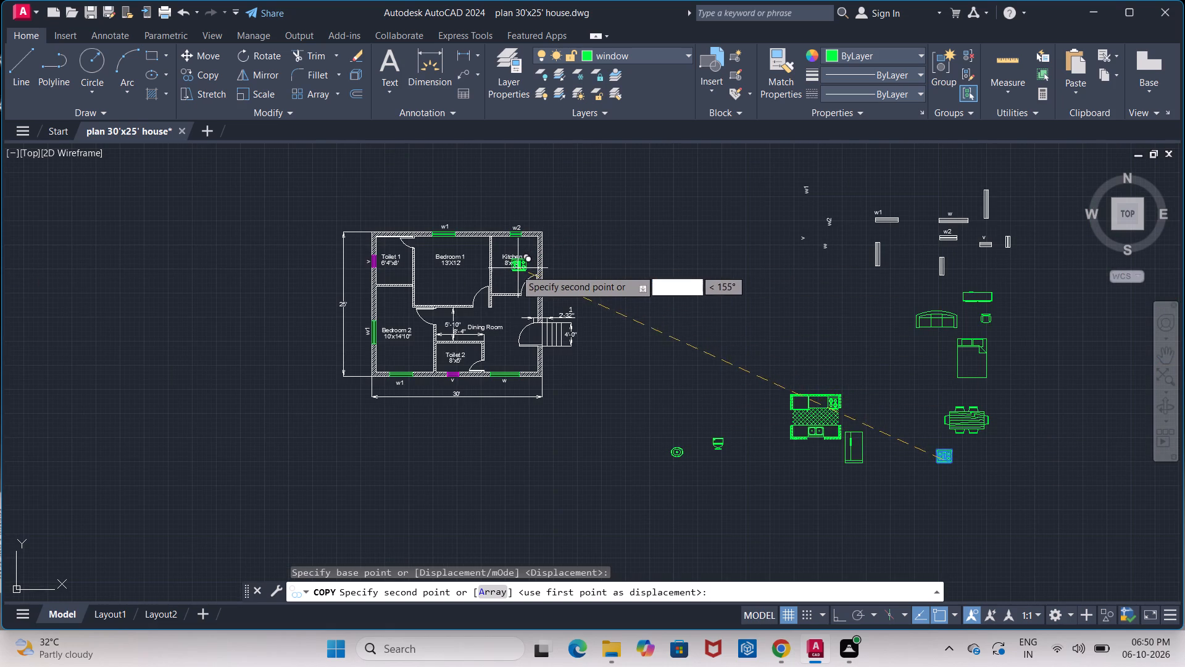
pyautogui.scroll(3, 512, 273)
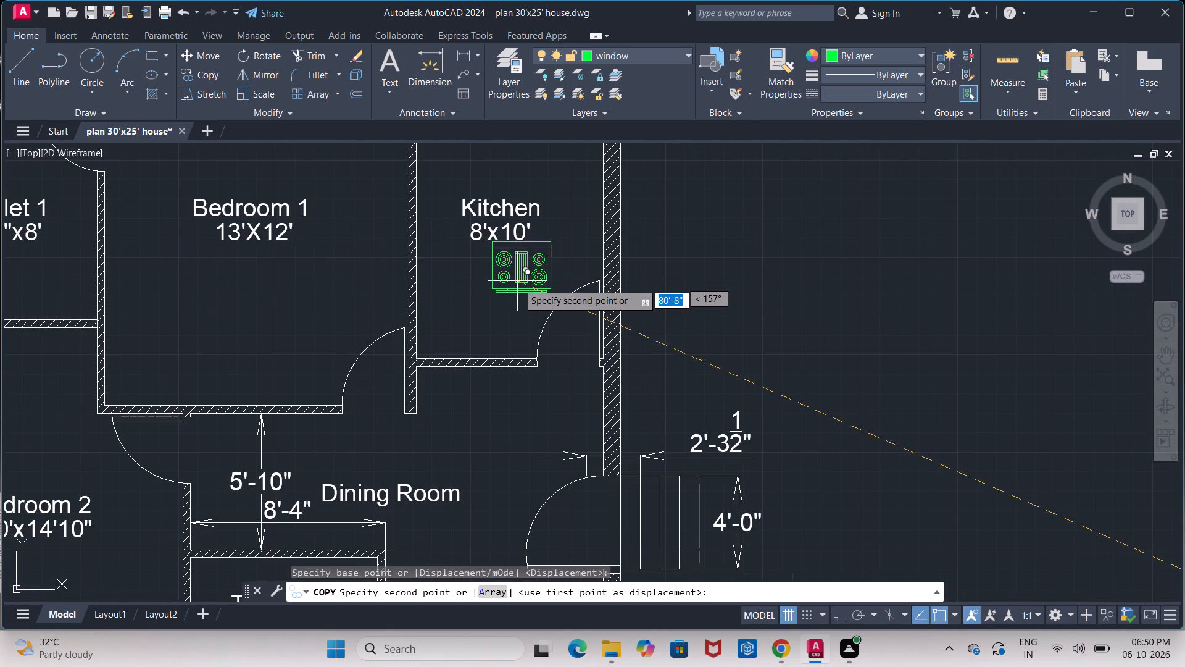
pyautogui.scroll(1, 518, 286)
pyautogui.moveTo(518, 286); pyautogui.dragTo(502, 440, button='middle')
pyautogui.scroll(-1, 509, 323)
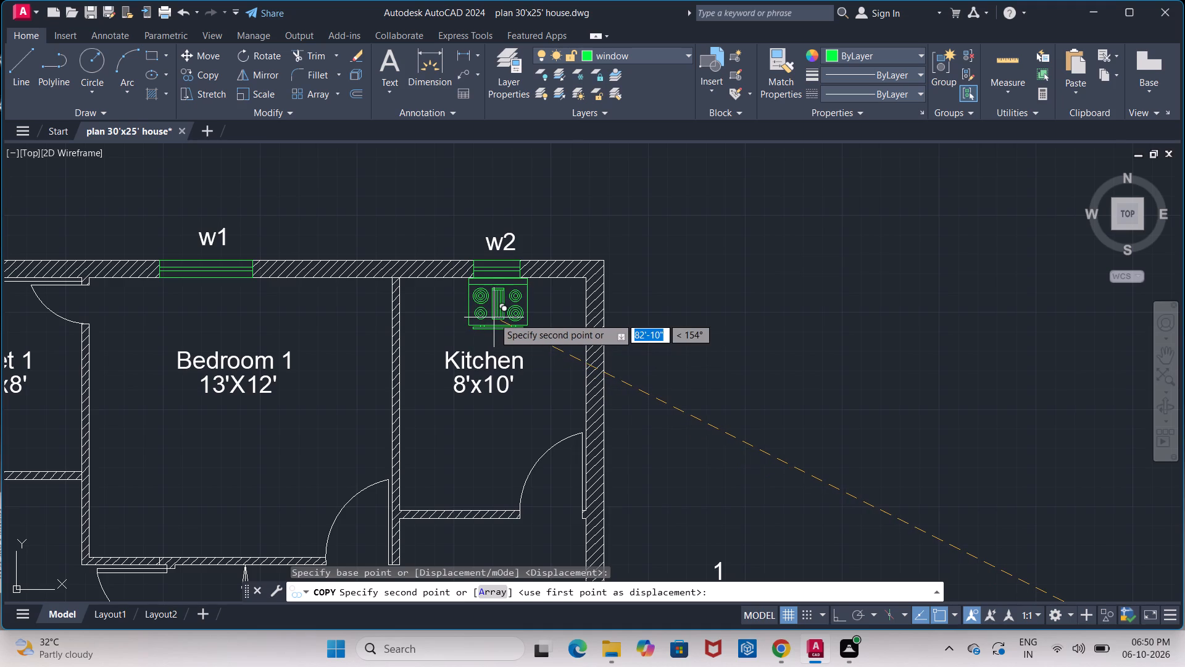
pyautogui.click(494, 317)
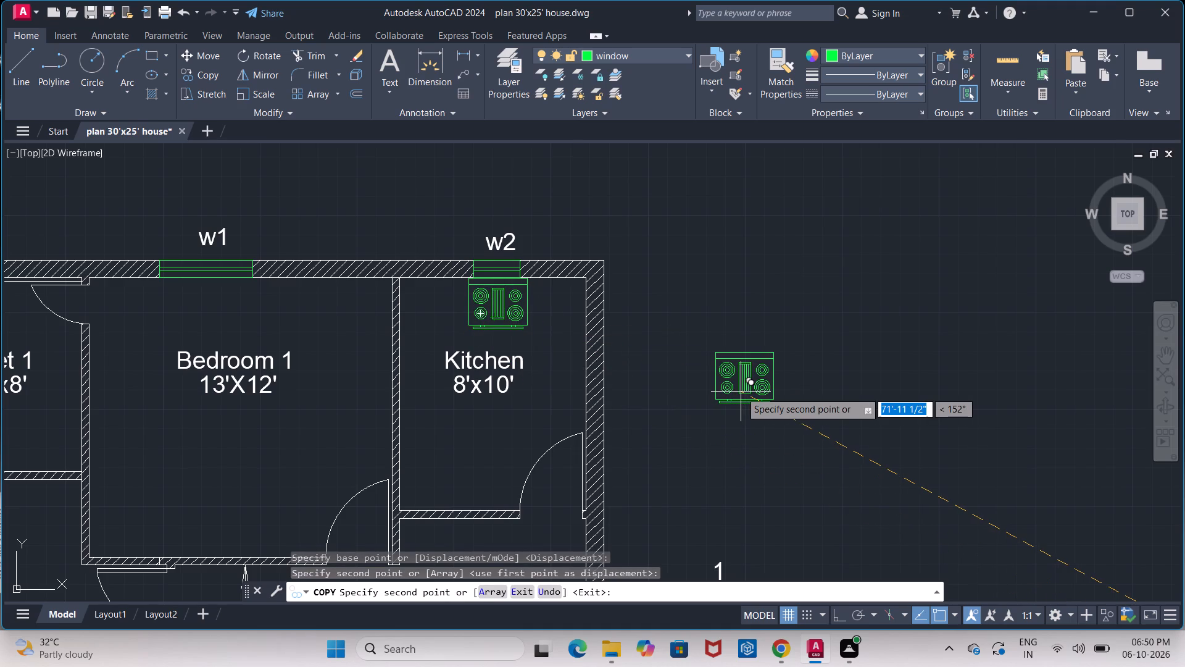
pyautogui.press('Escape')
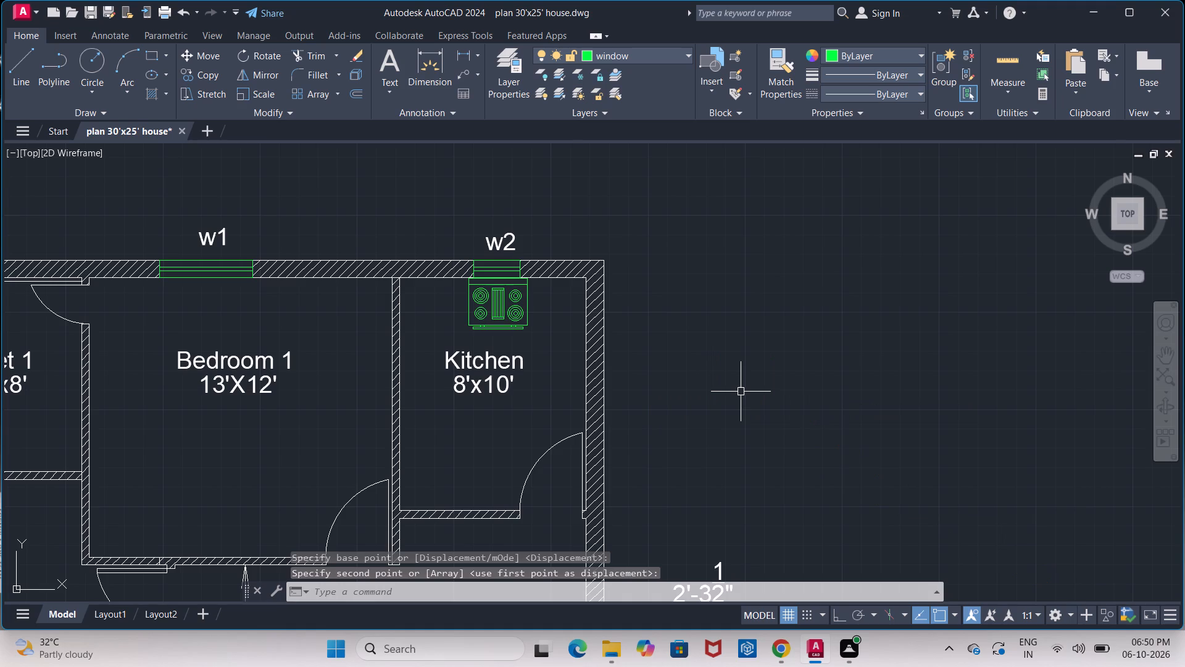
# Copy the refrigerator block from beside the kitchen layout to the open space outside the Kitchen's exterior side wall.
pyautogui.scroll(-2, 741, 392)
pyautogui.moveTo(793, 417); pyautogui.dragTo(805, 192, button='middle')
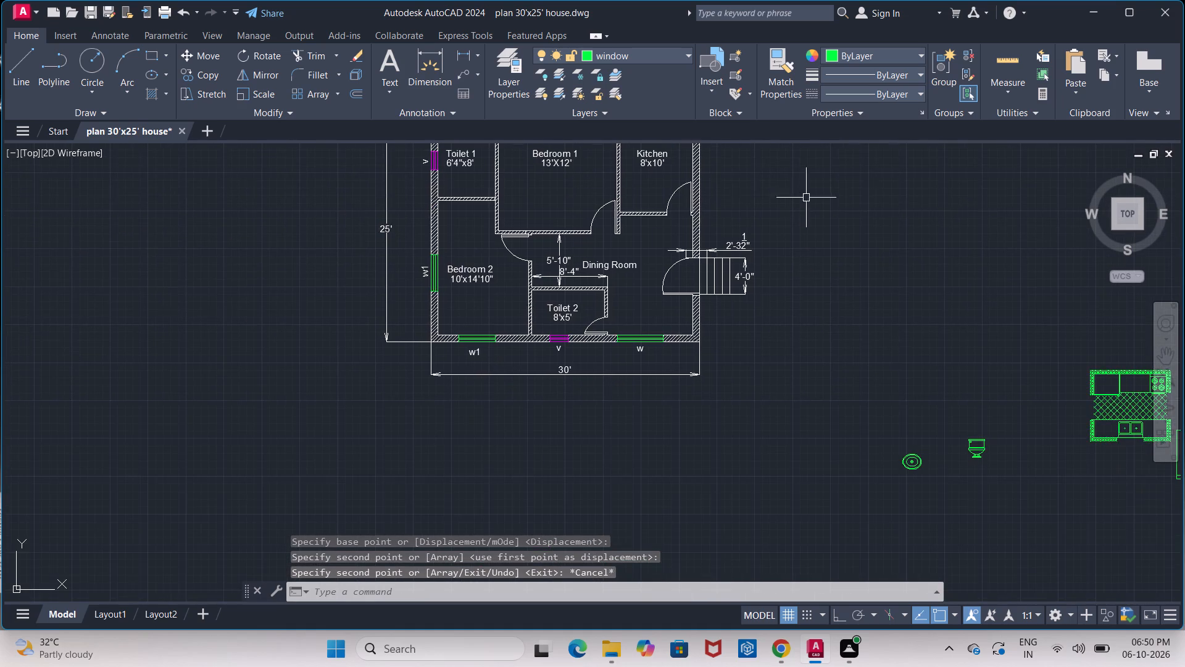
pyautogui.scroll(-1, 894, 353)
pyautogui.moveTo(889, 352); pyautogui.dragTo(493, 343, button='middle')
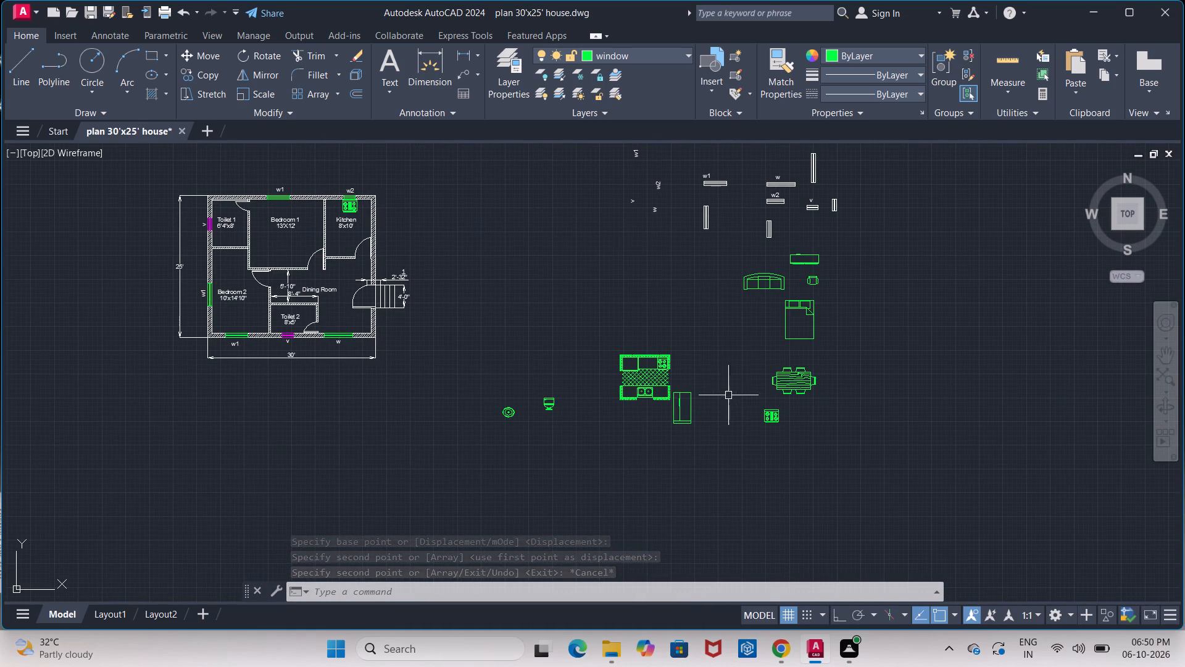
pyautogui.click(689, 392)
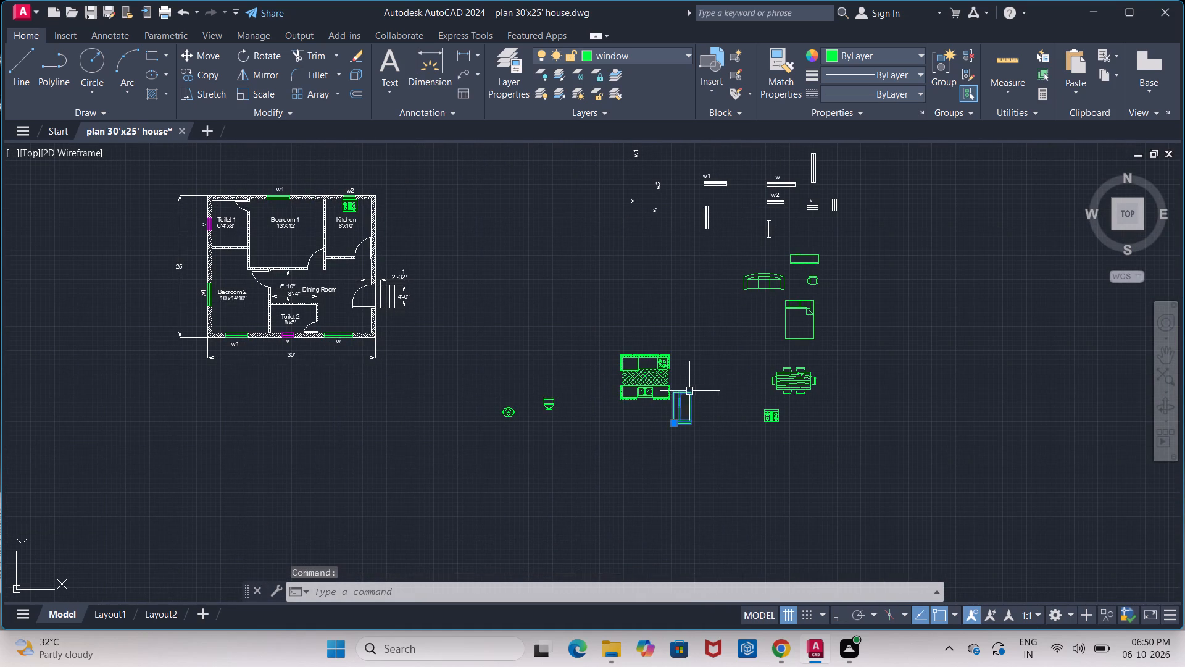
pyautogui.click(204, 75)
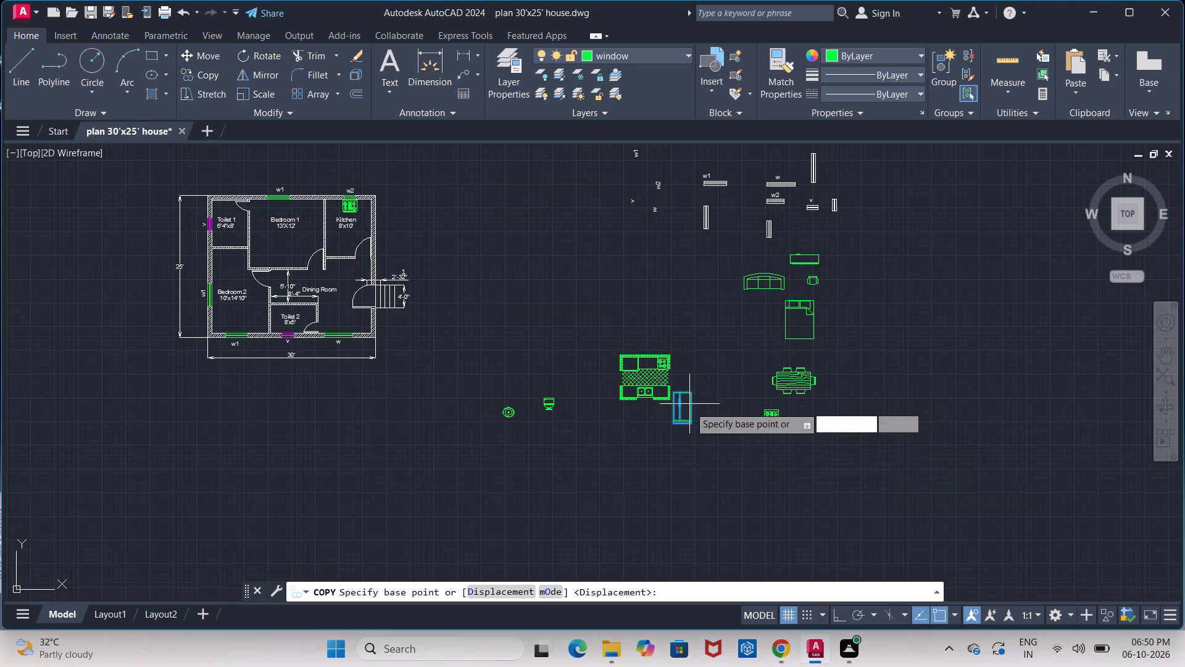
pyautogui.scroll(2, 689, 407)
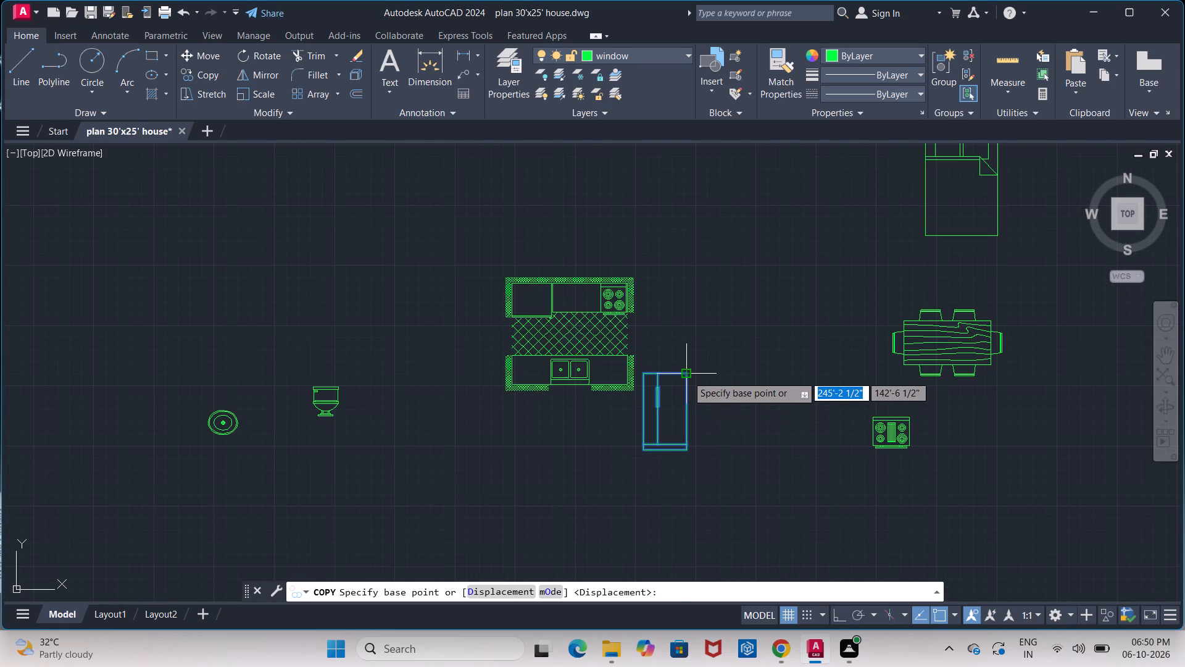
pyautogui.click(687, 375)
pyautogui.moveTo(409, 416); pyautogui.dragTo(889, 563, button='middle')
pyautogui.scroll(-1, 410, 417)
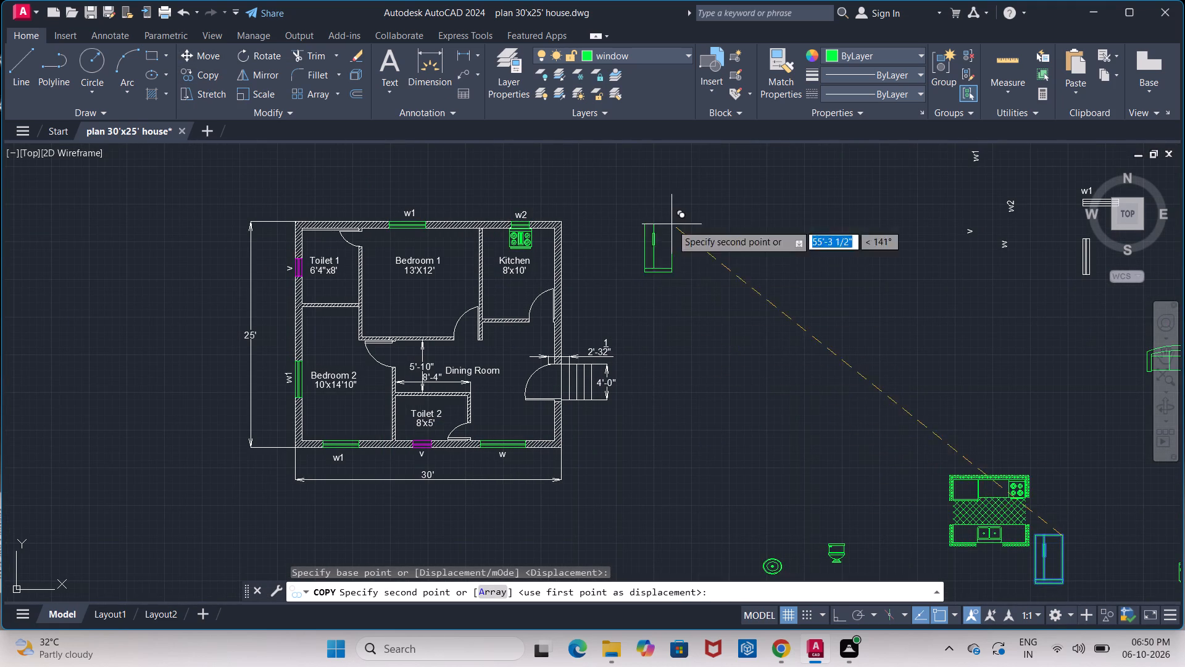
pyautogui.scroll(4, 524, 257)
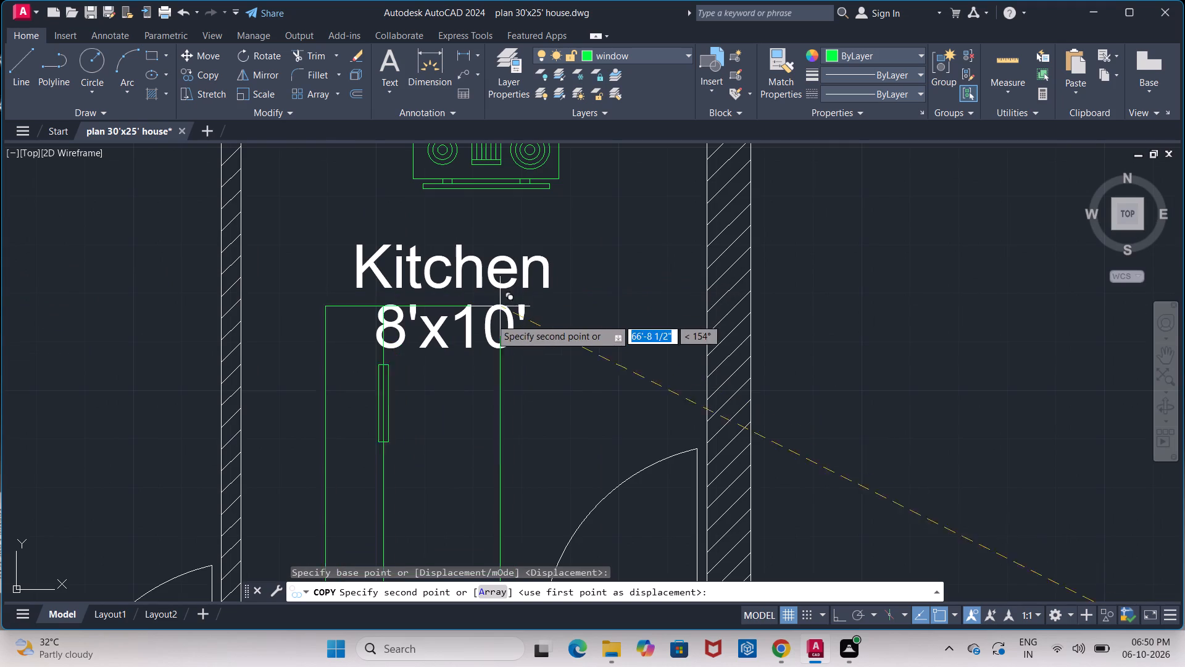
pyautogui.scroll(-2, 488, 325)
pyautogui.moveTo(485, 319); pyautogui.dragTo(489, 273, button='middle')
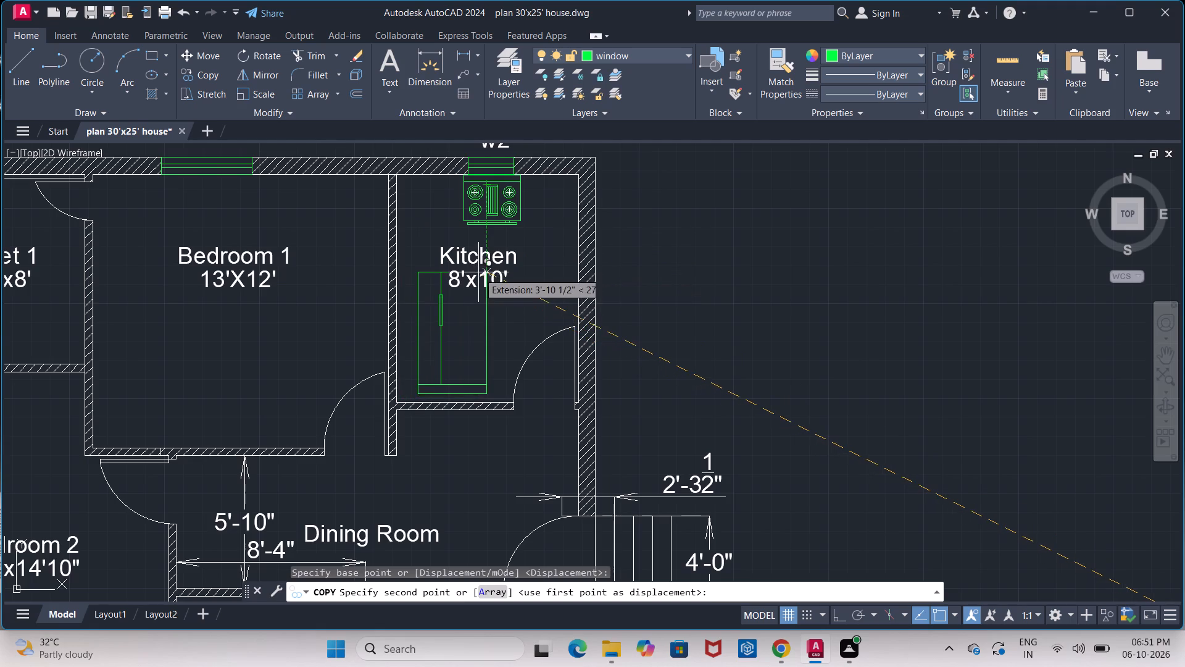
pyautogui.click(799, 250)
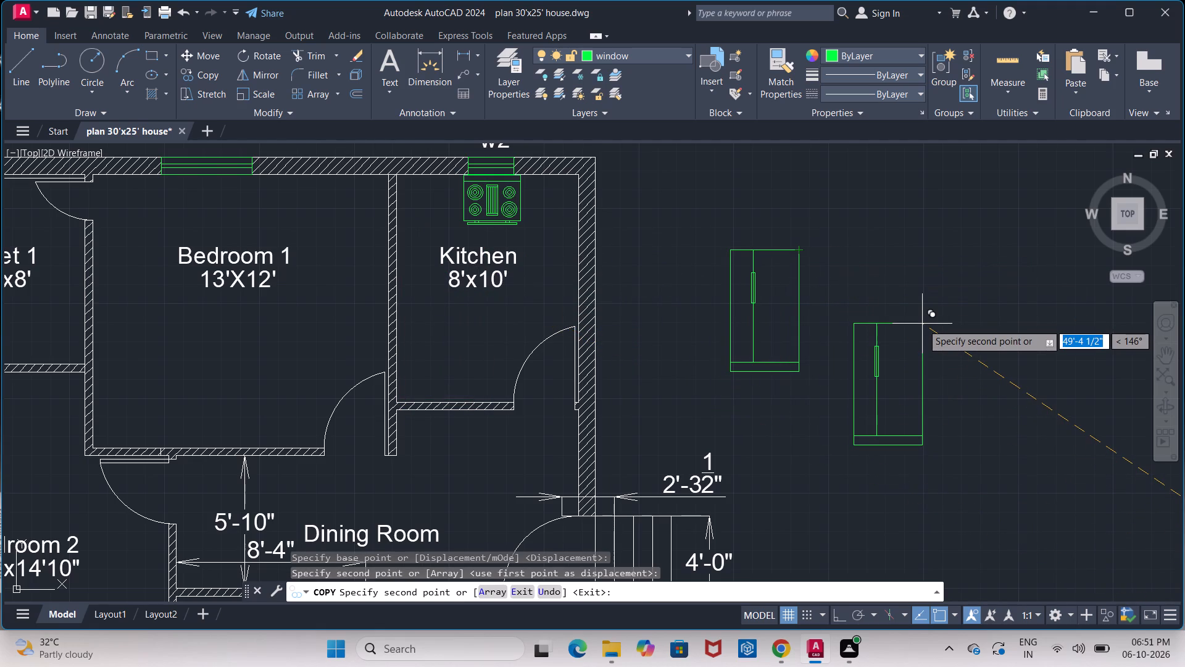
pyautogui.press('Escape')
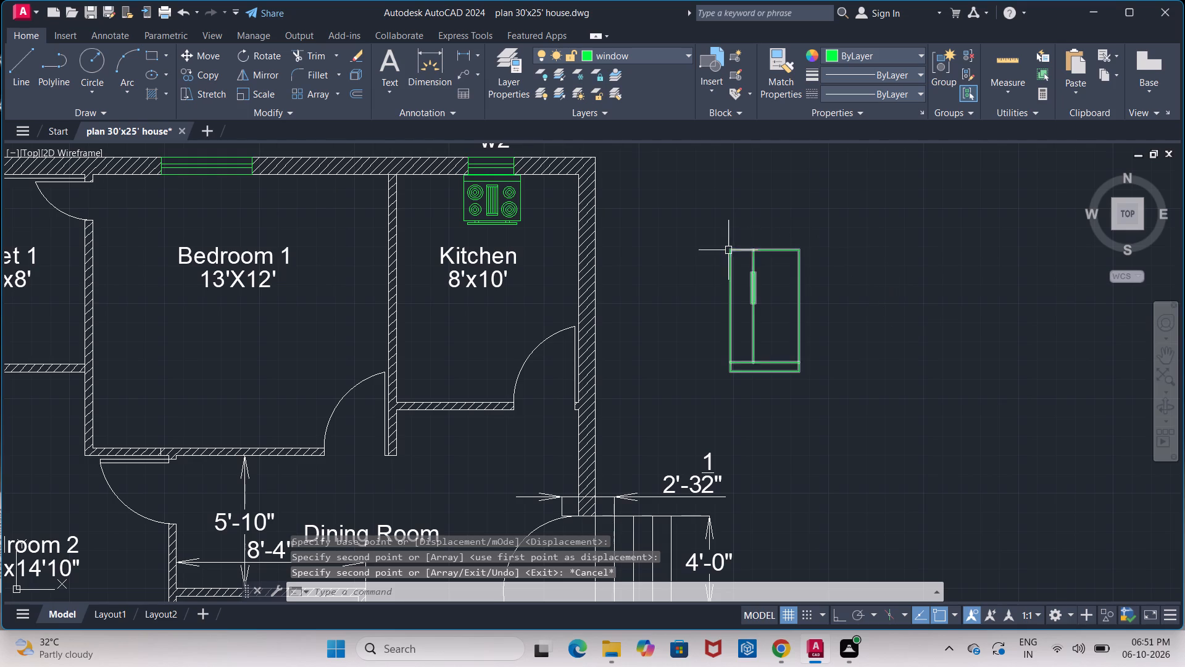
# Rotate the copied refrigerator block 90° counterclockwise about its lower-right corner.
pyautogui.moveTo(708, 224); pyautogui.dragTo(818, 354)
pyautogui.click(692, 225)
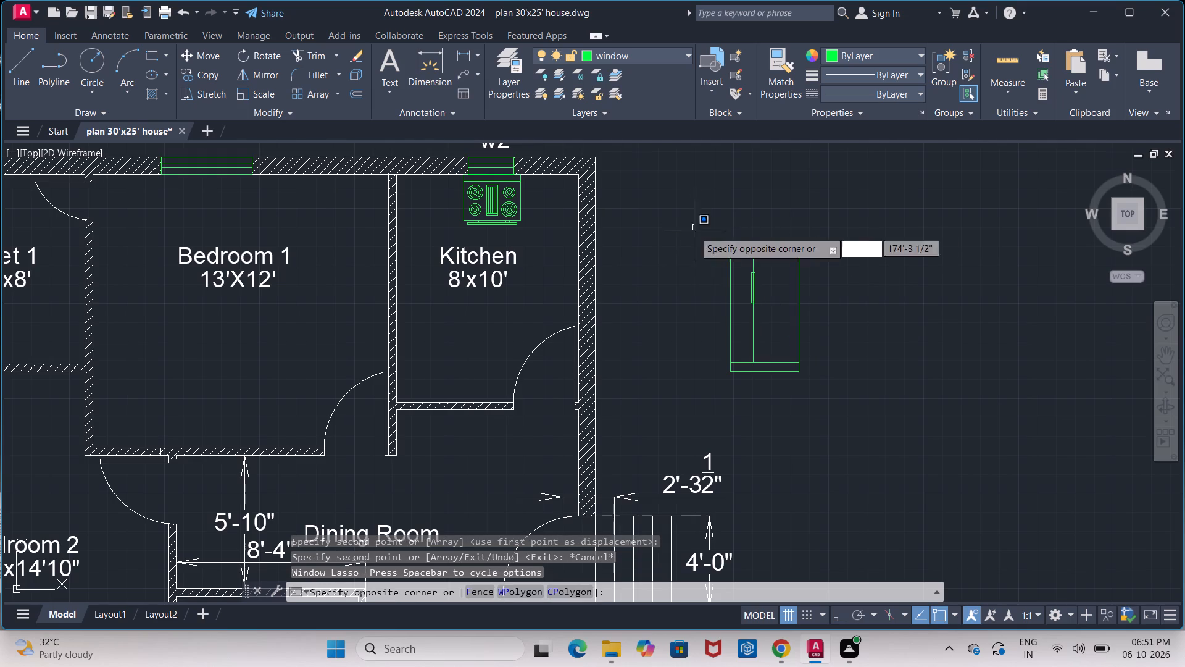
pyautogui.click(840, 393)
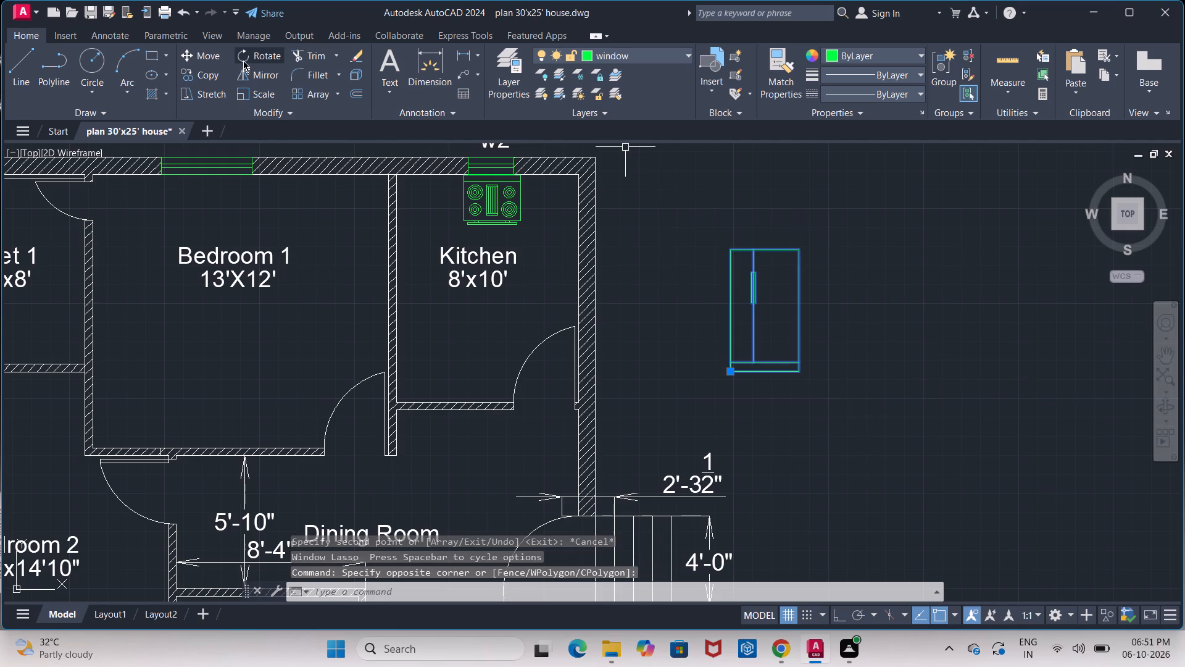
pyautogui.click(242, 59)
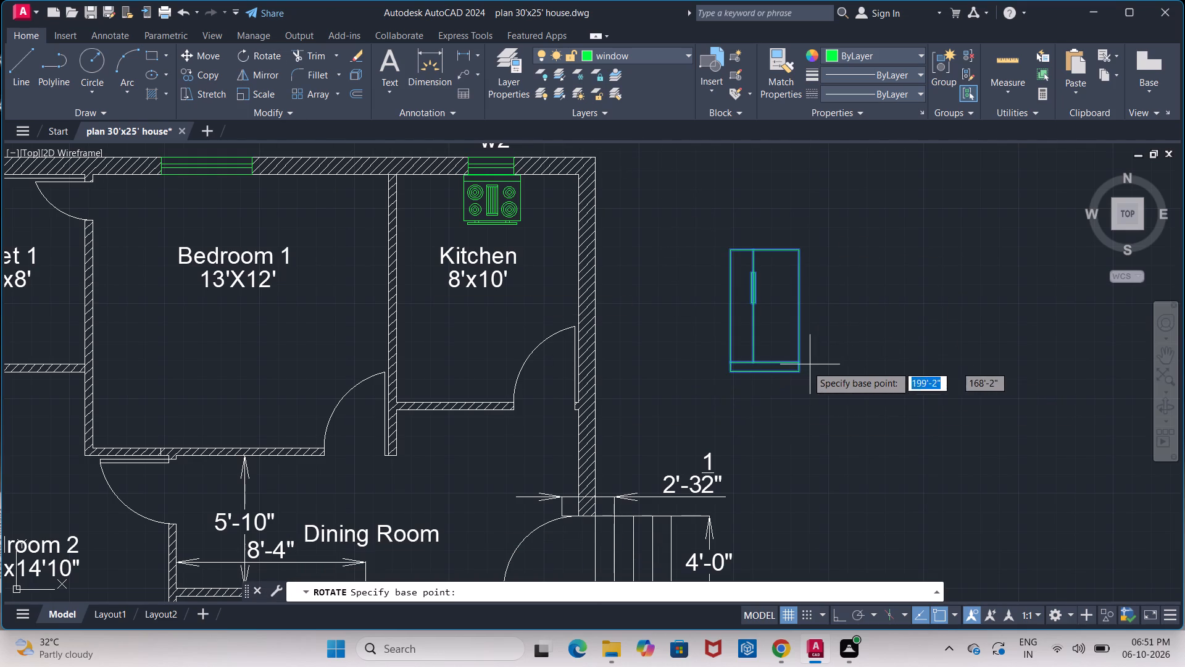
pyautogui.click(803, 370)
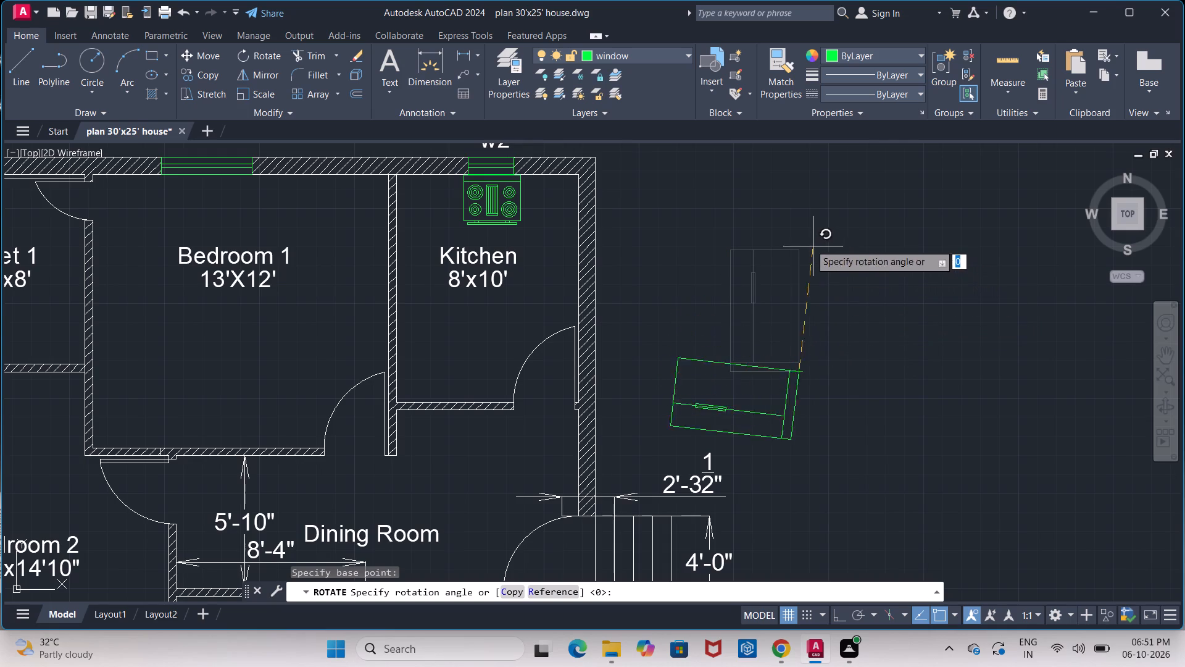
pyautogui.click(797, 237)
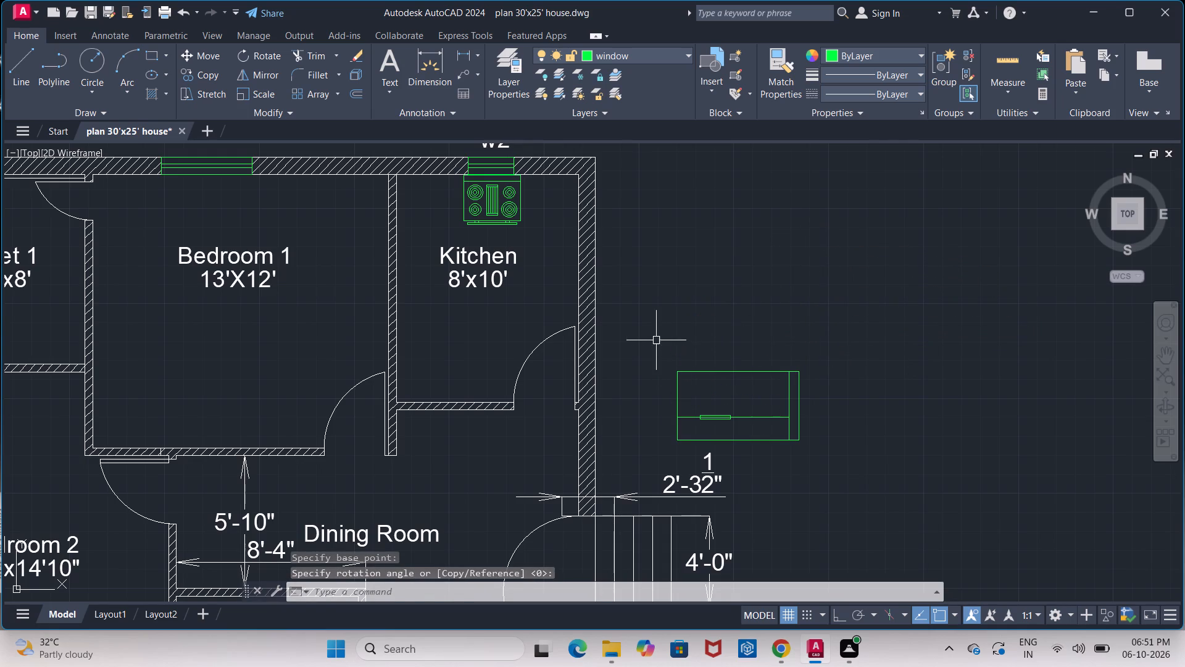
# Move the rotated refrigerator block up, clear of the entrance step dimension outside the Kitchen.
pyautogui.click(654, 340)
pyautogui.click(847, 459)
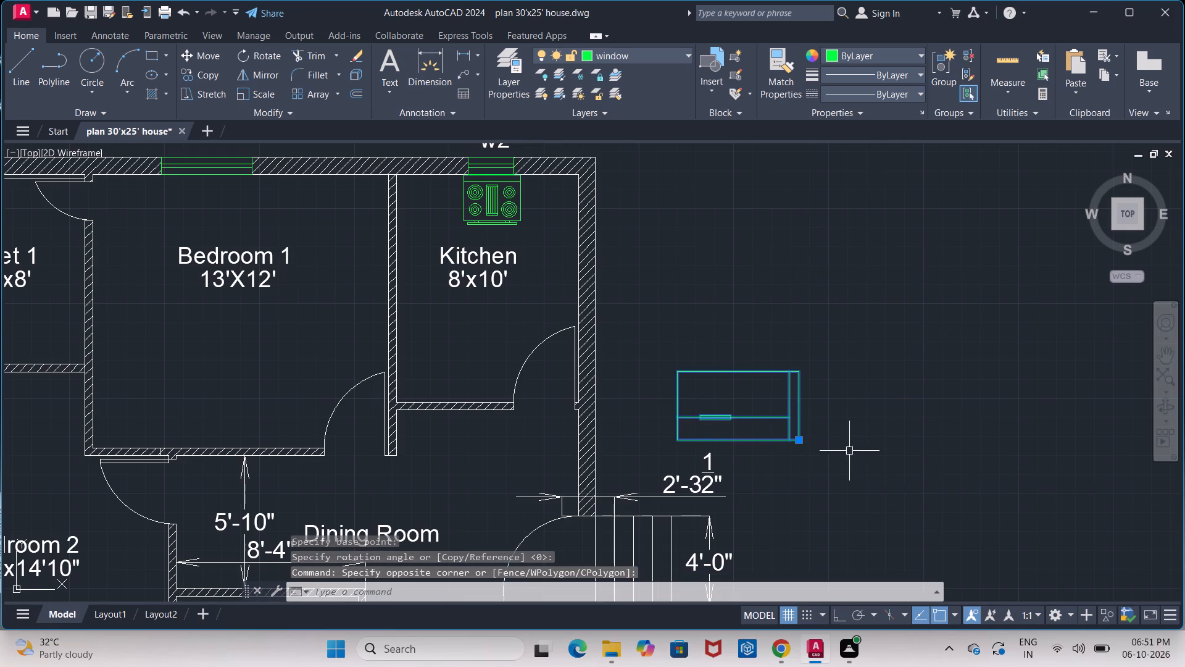
pyautogui.click(204, 60)
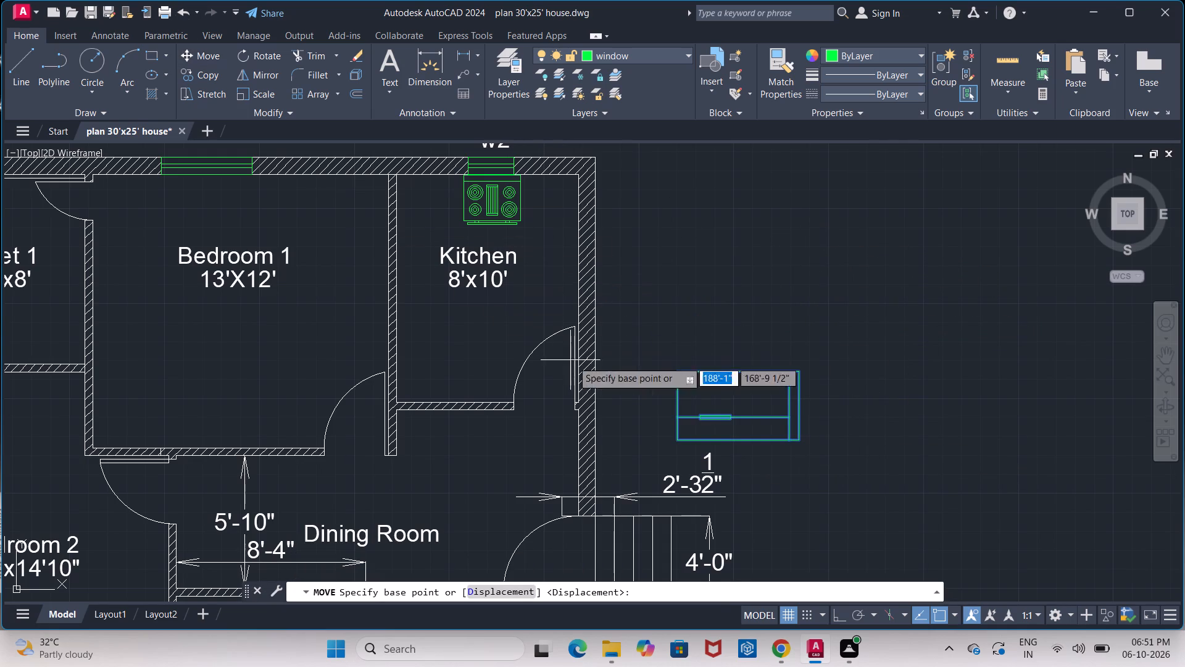
pyautogui.click(680, 440)
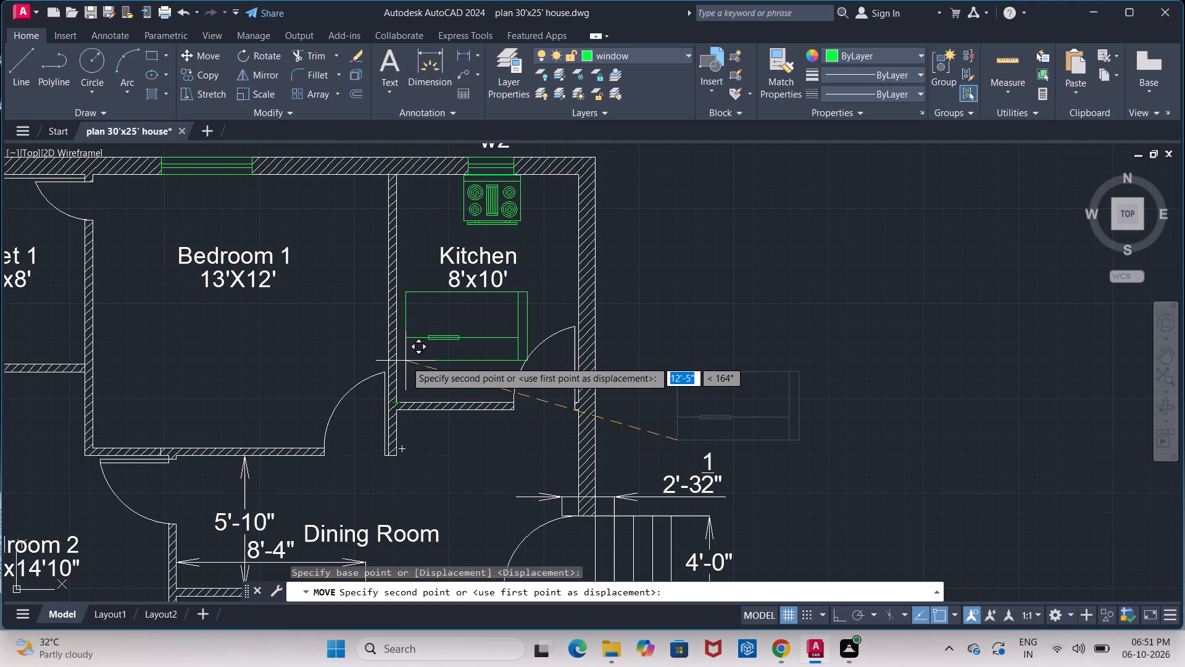
pyautogui.click(704, 356)
# Rotate the refrigerator block another 90° counterclockwise about its upper-right corner.
pyautogui.click(673, 259)
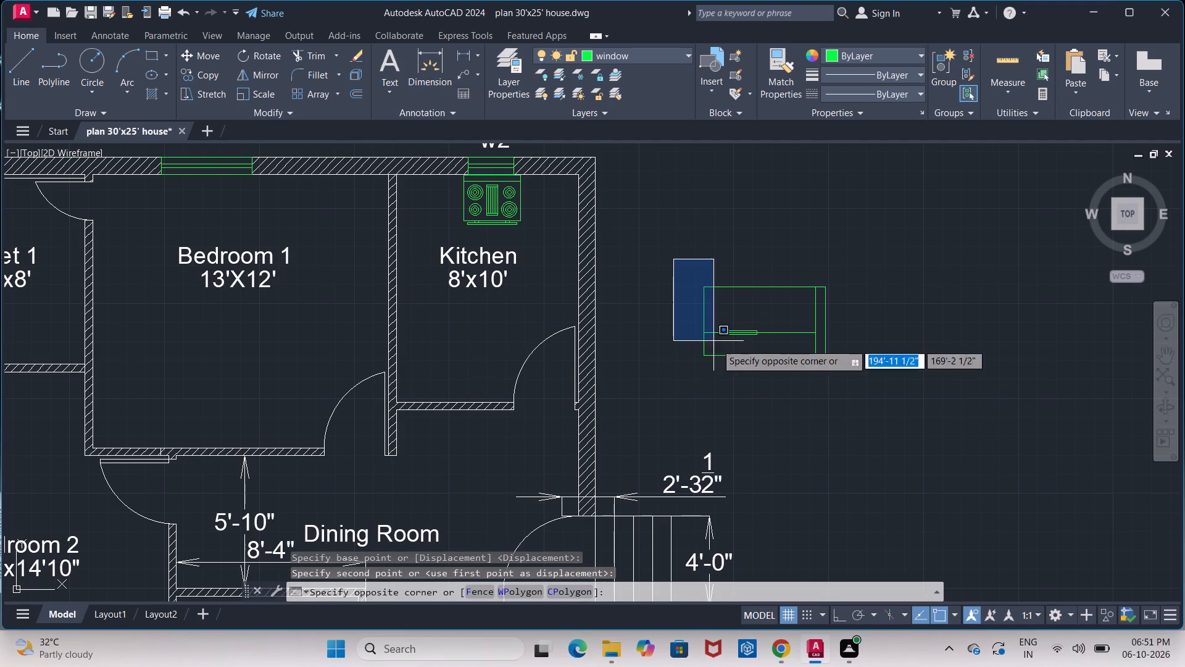
pyautogui.click(838, 379)
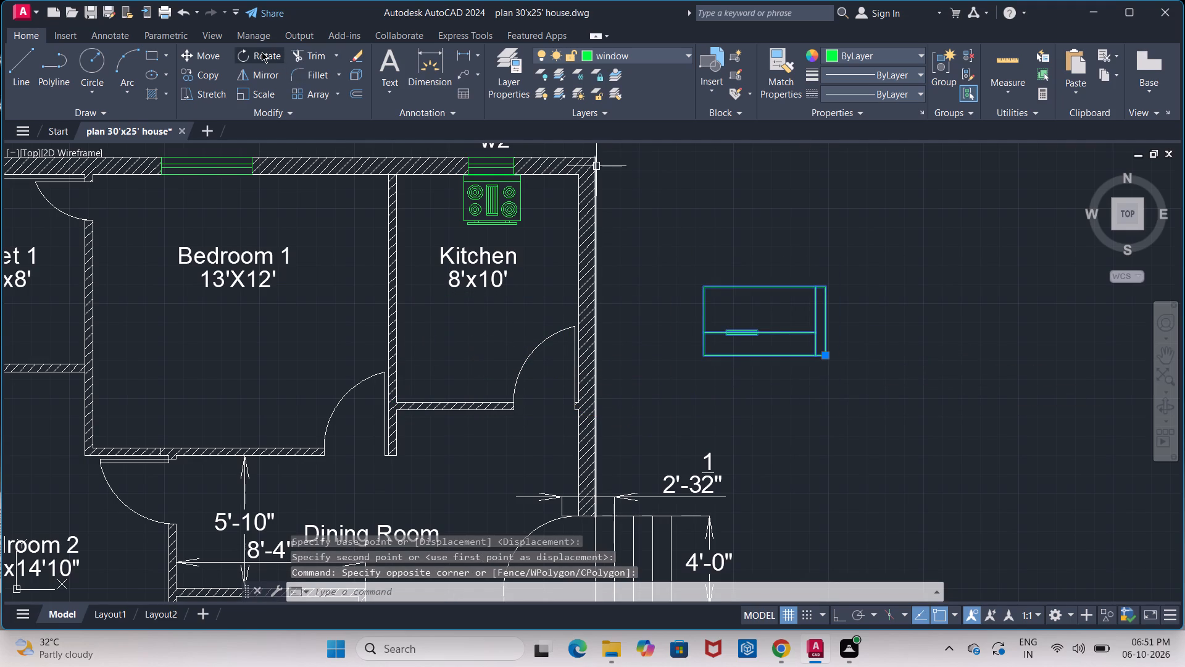
pyautogui.click(261, 52)
pyautogui.moveTo(823, 290); pyautogui.dragTo(832, 306)
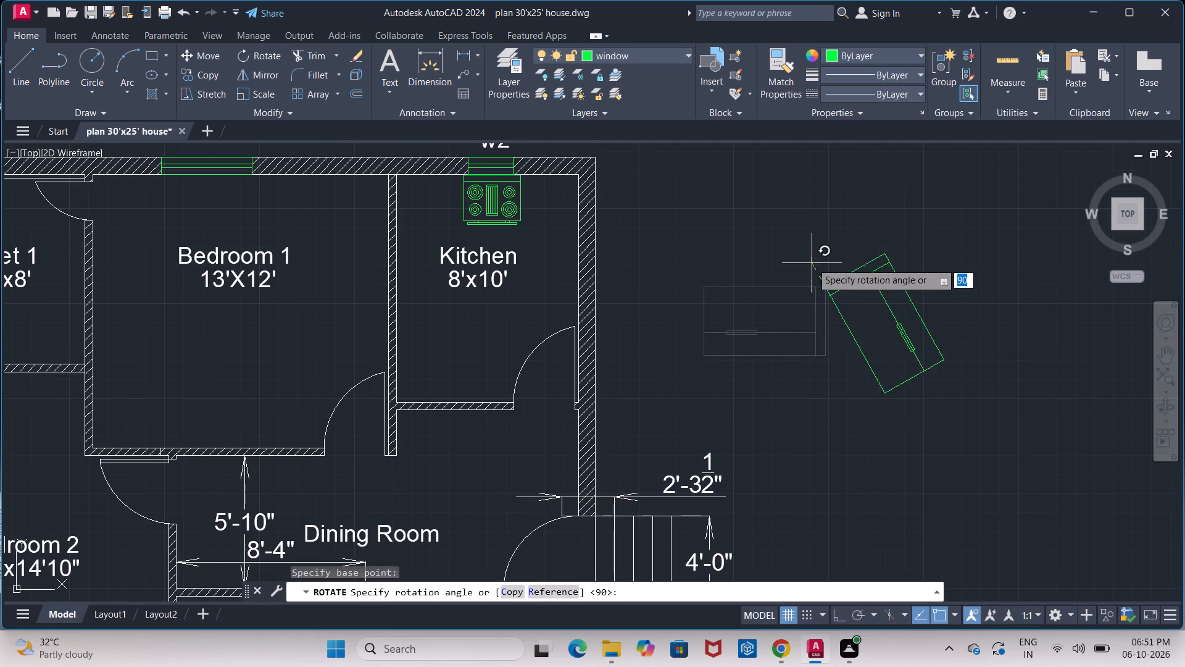
pyautogui.click(823, 223)
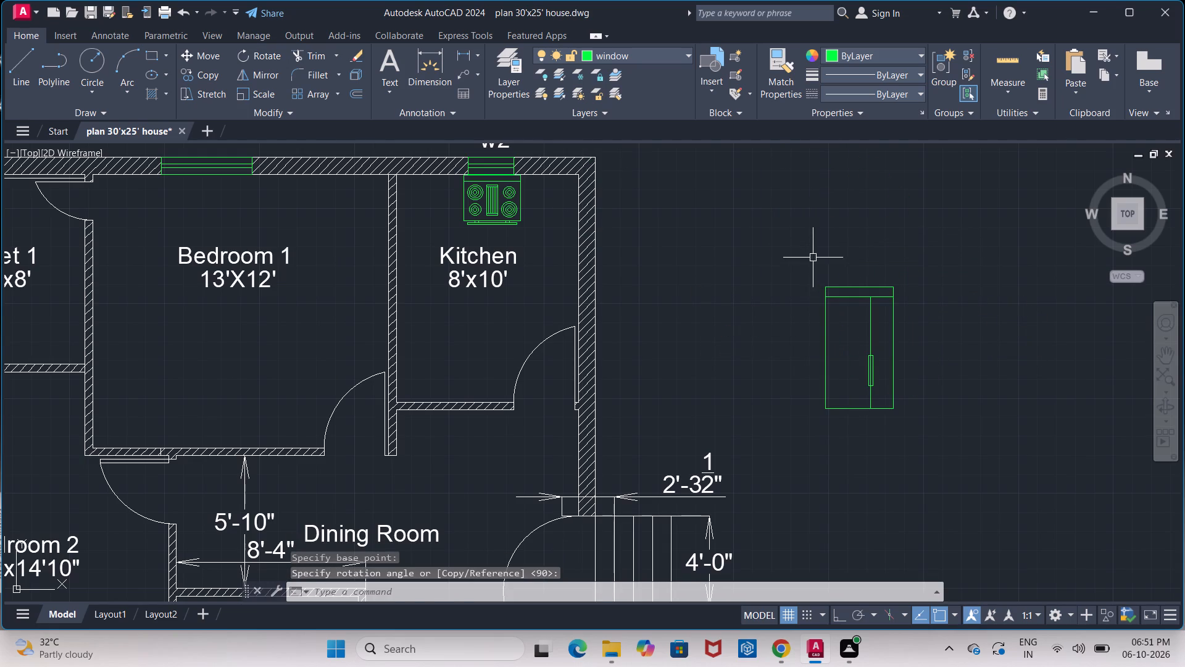
# Move the rotated refrigerator block by its lower-right corner to open space closer to the Kitchen's exterior side wall.
pyautogui.click(813, 256)
pyautogui.click(931, 437)
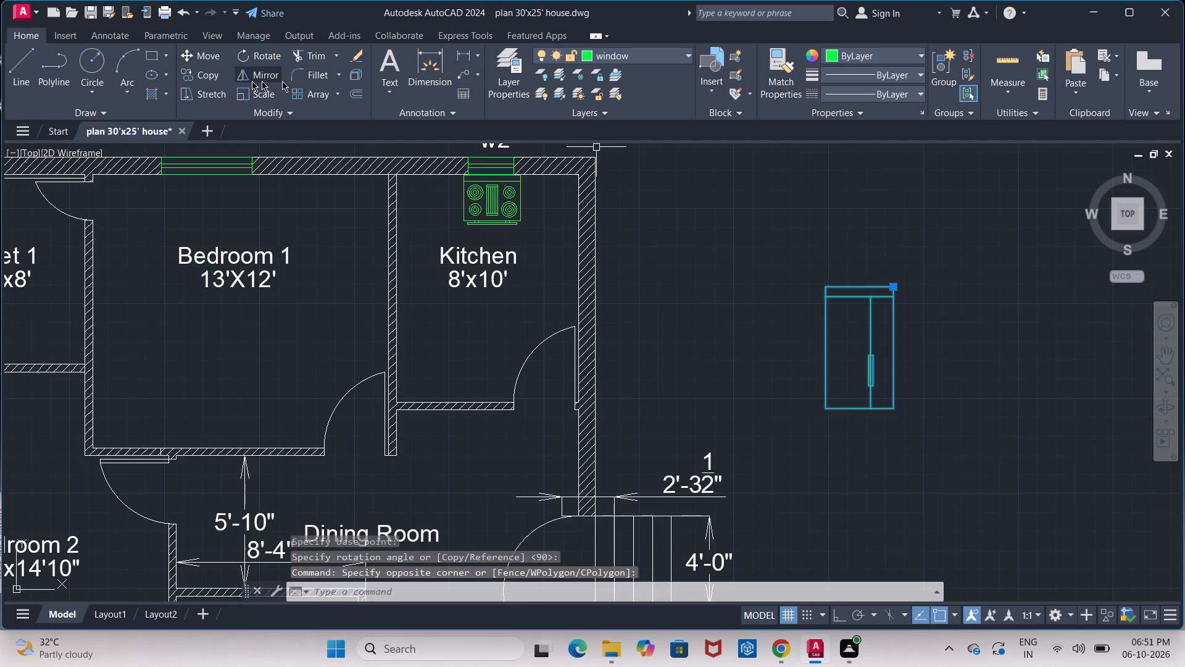
pyautogui.click(216, 58)
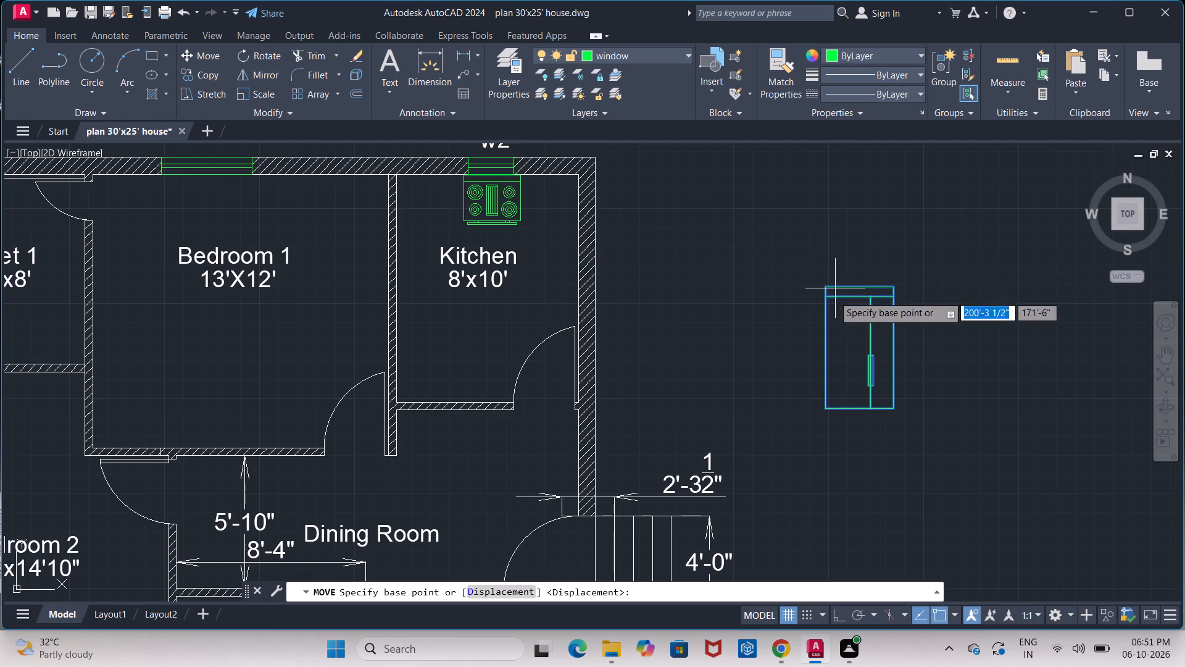
pyautogui.click(891, 403)
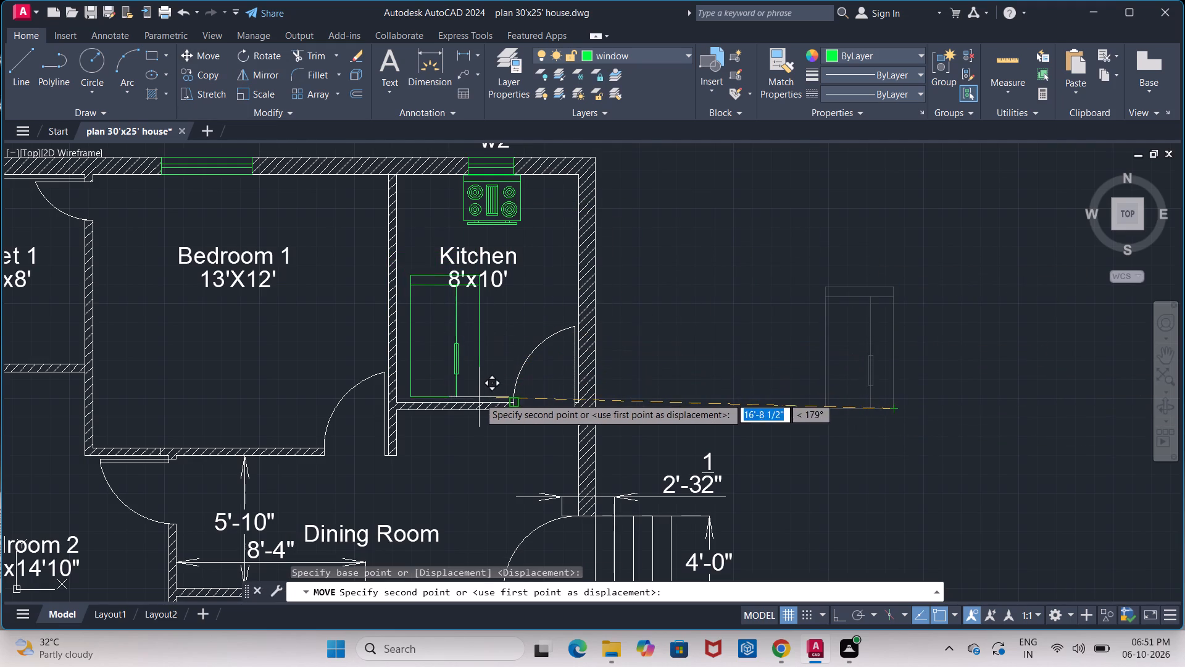
pyautogui.click(803, 388)
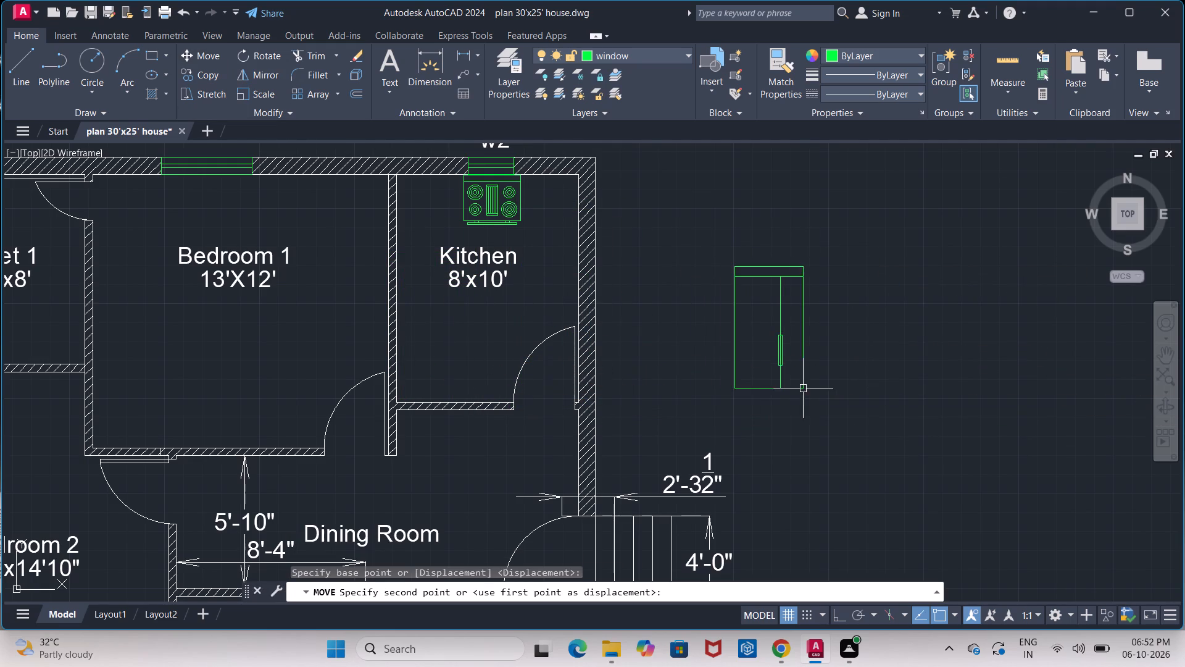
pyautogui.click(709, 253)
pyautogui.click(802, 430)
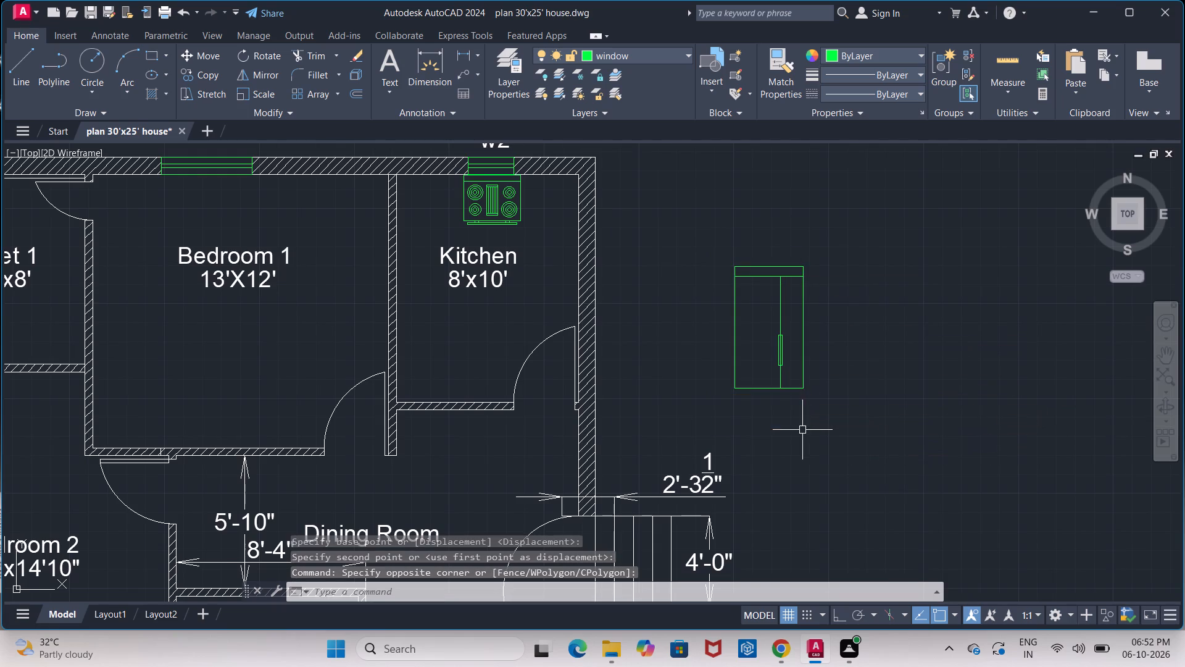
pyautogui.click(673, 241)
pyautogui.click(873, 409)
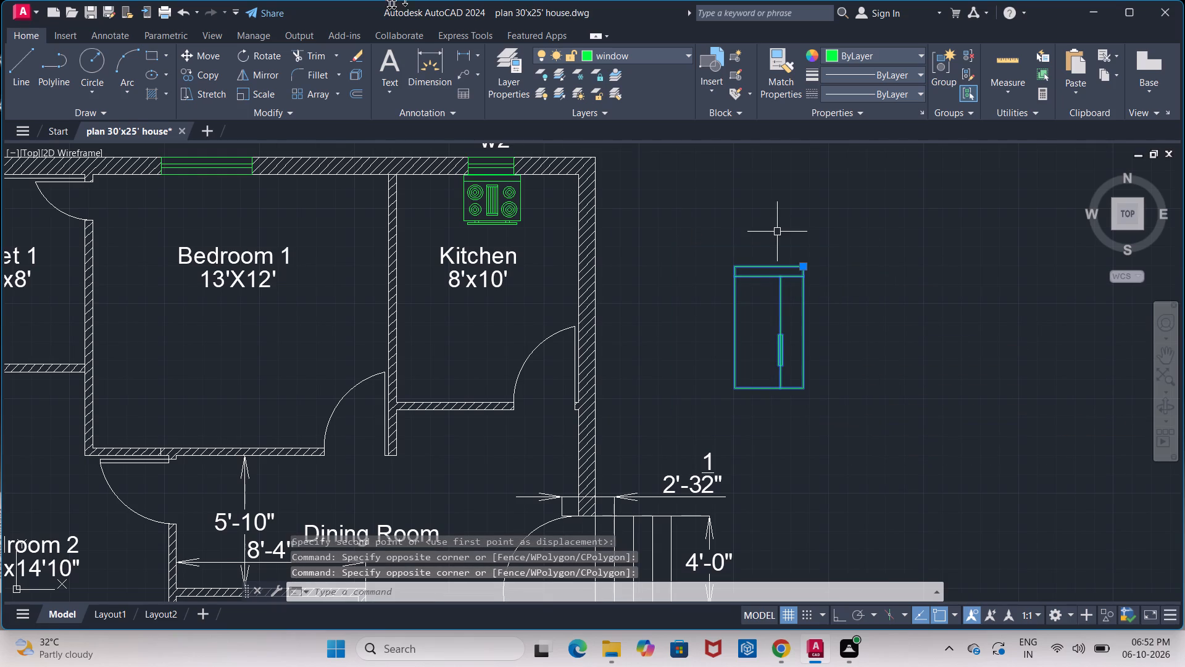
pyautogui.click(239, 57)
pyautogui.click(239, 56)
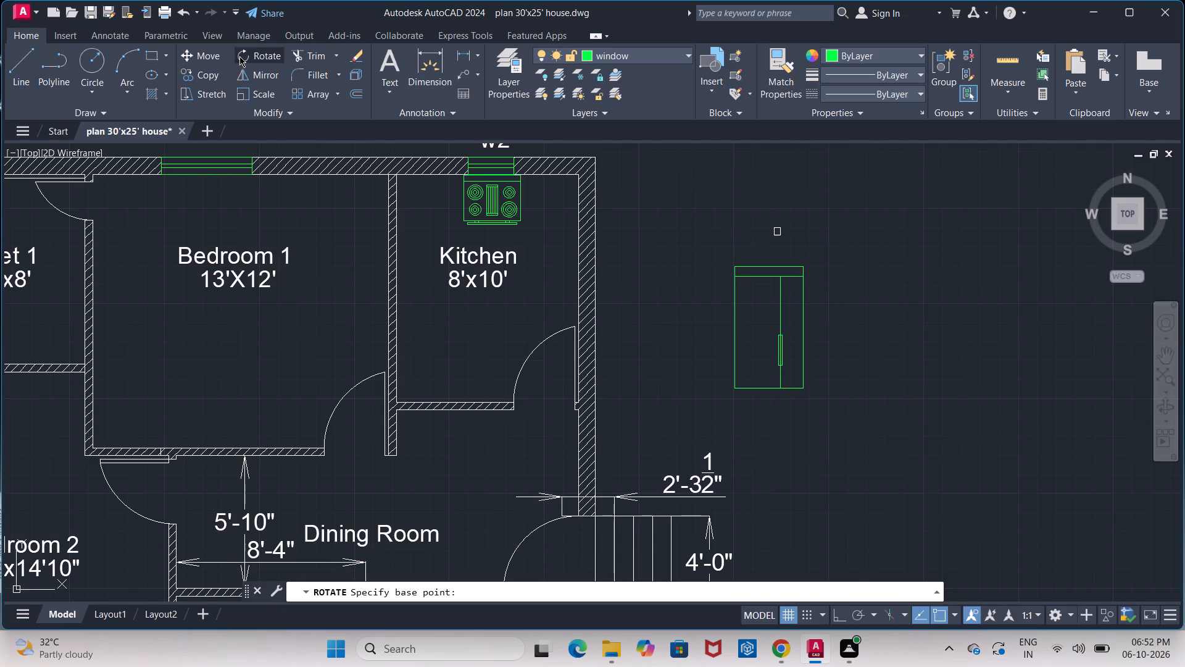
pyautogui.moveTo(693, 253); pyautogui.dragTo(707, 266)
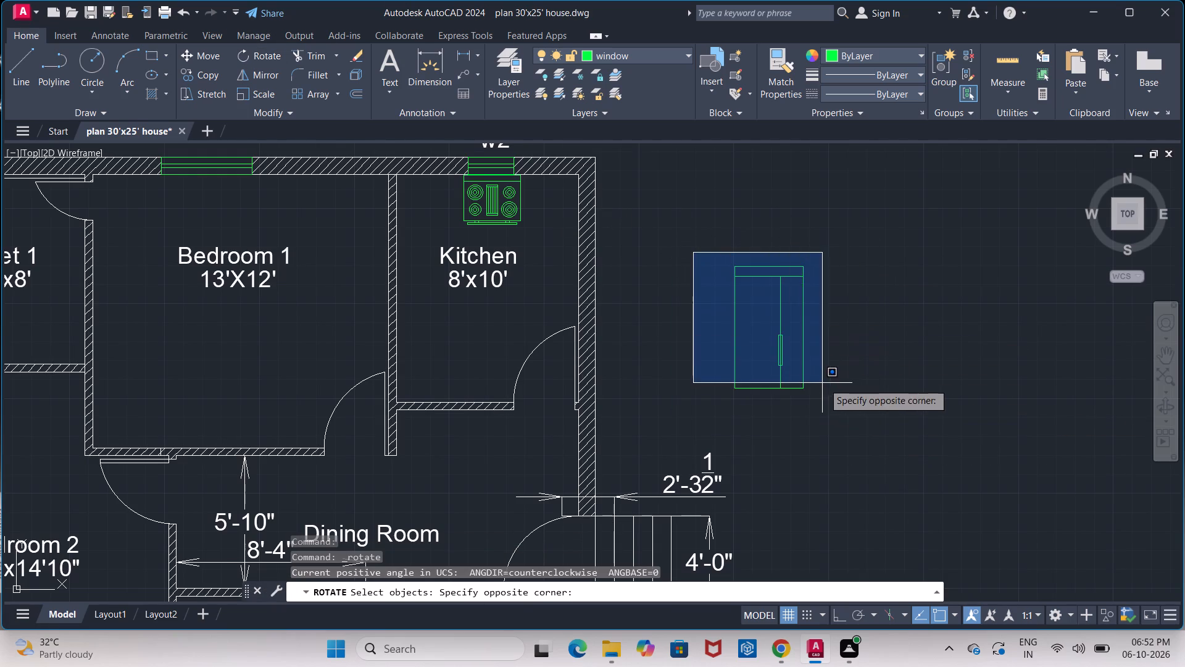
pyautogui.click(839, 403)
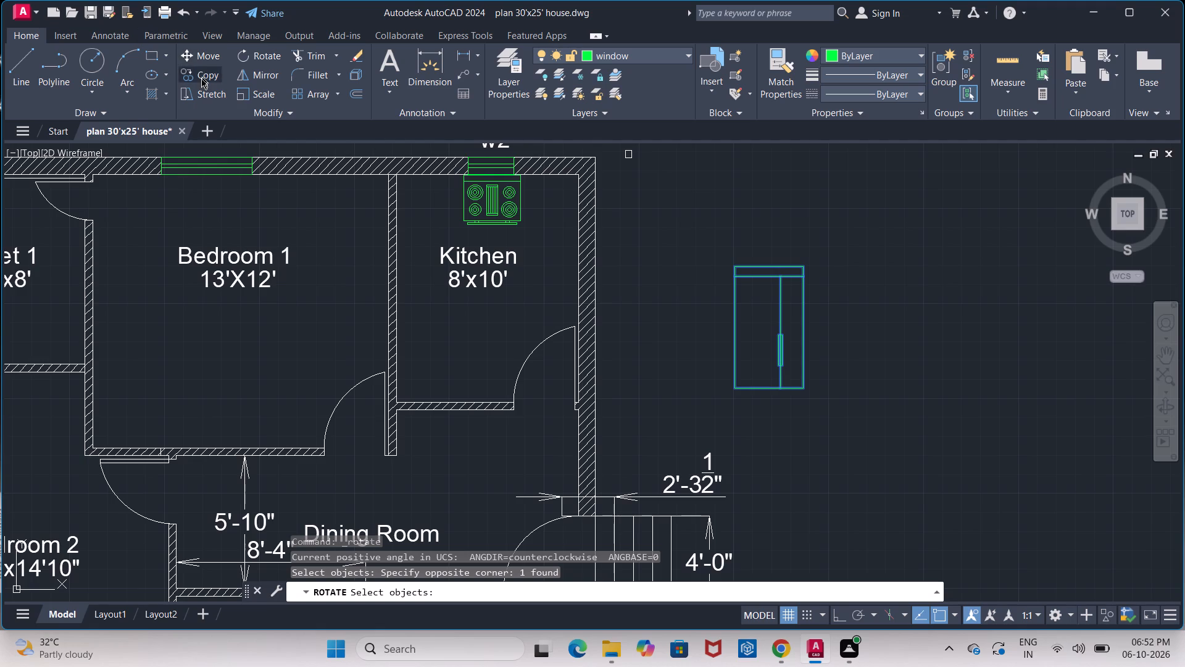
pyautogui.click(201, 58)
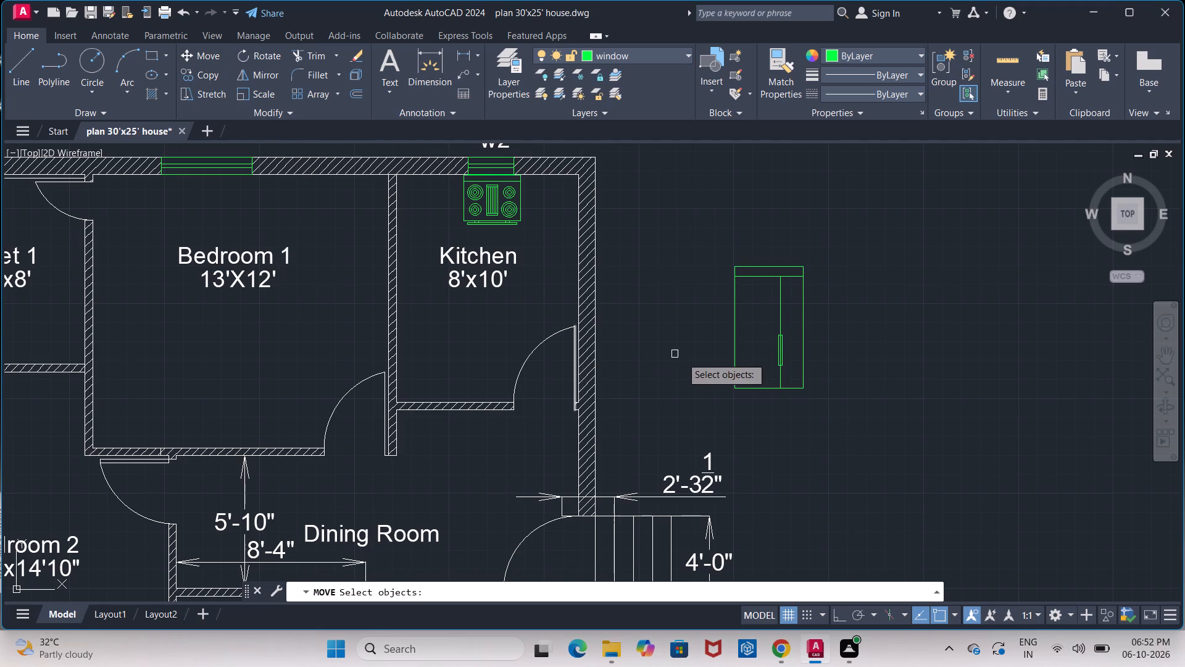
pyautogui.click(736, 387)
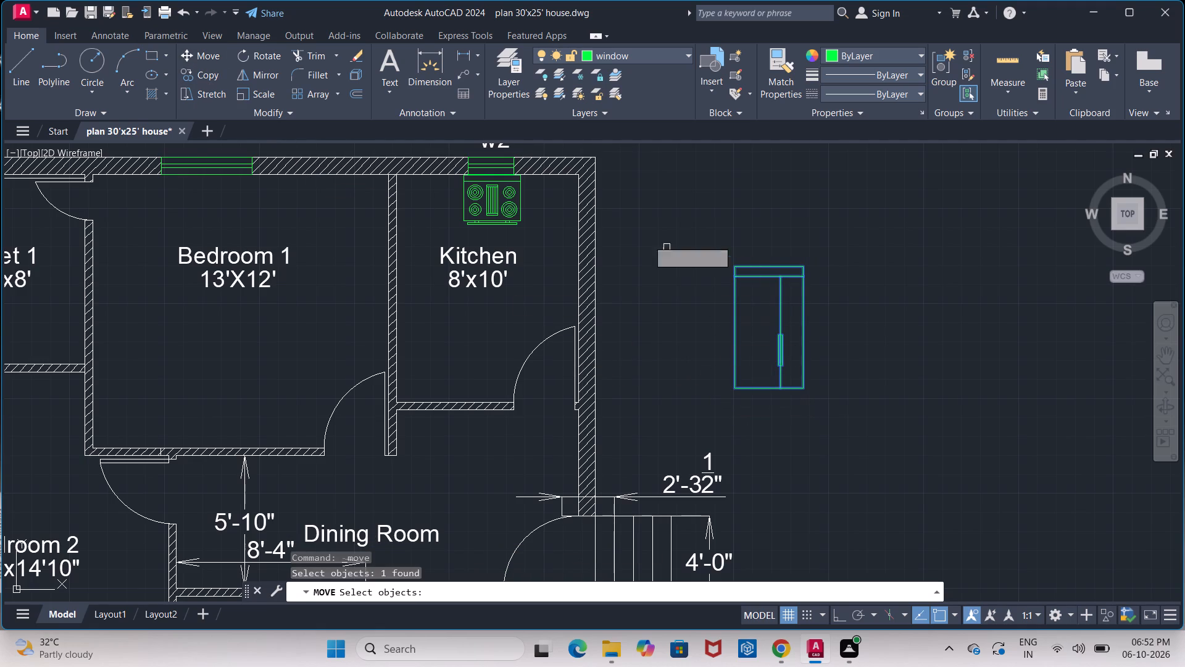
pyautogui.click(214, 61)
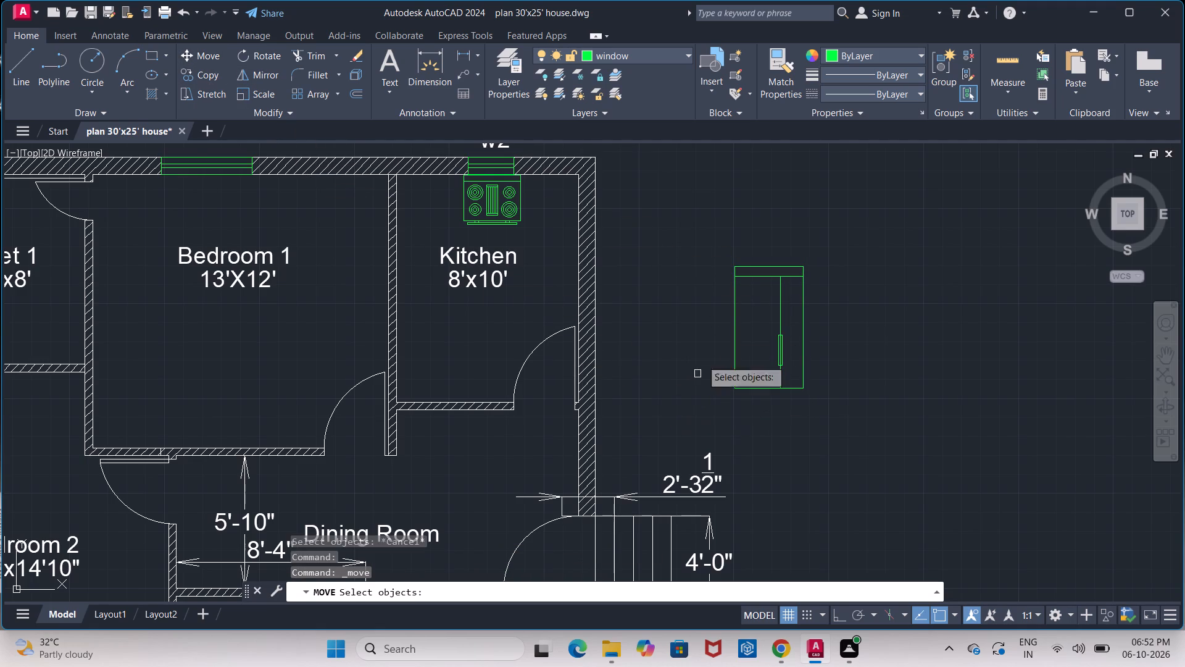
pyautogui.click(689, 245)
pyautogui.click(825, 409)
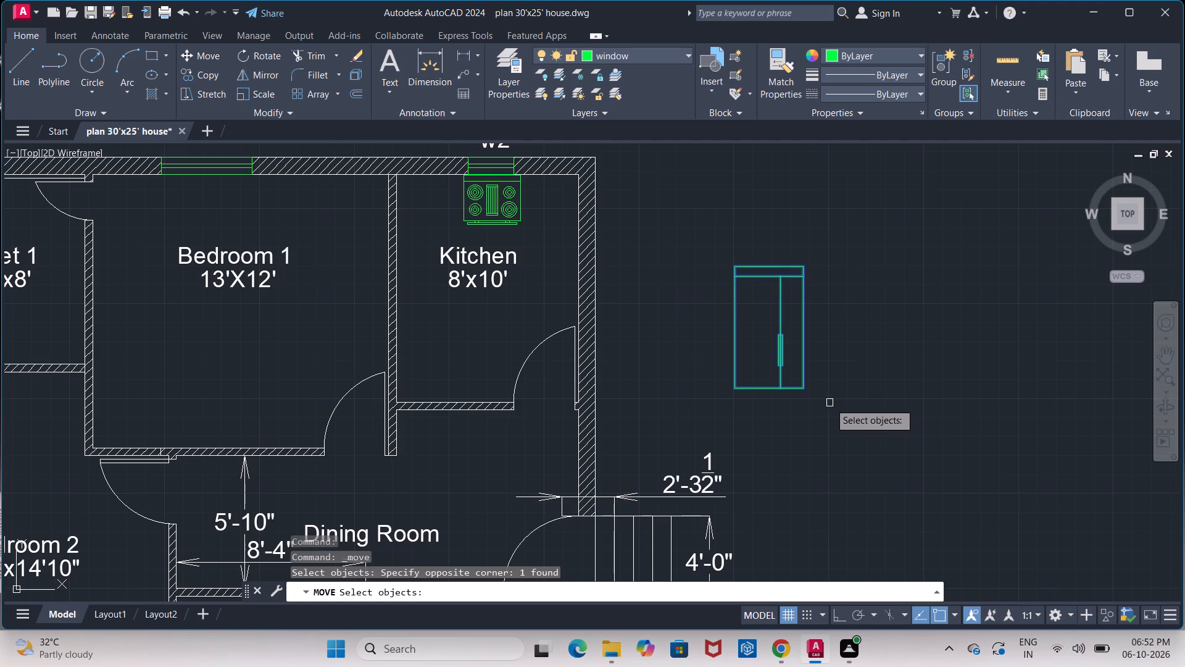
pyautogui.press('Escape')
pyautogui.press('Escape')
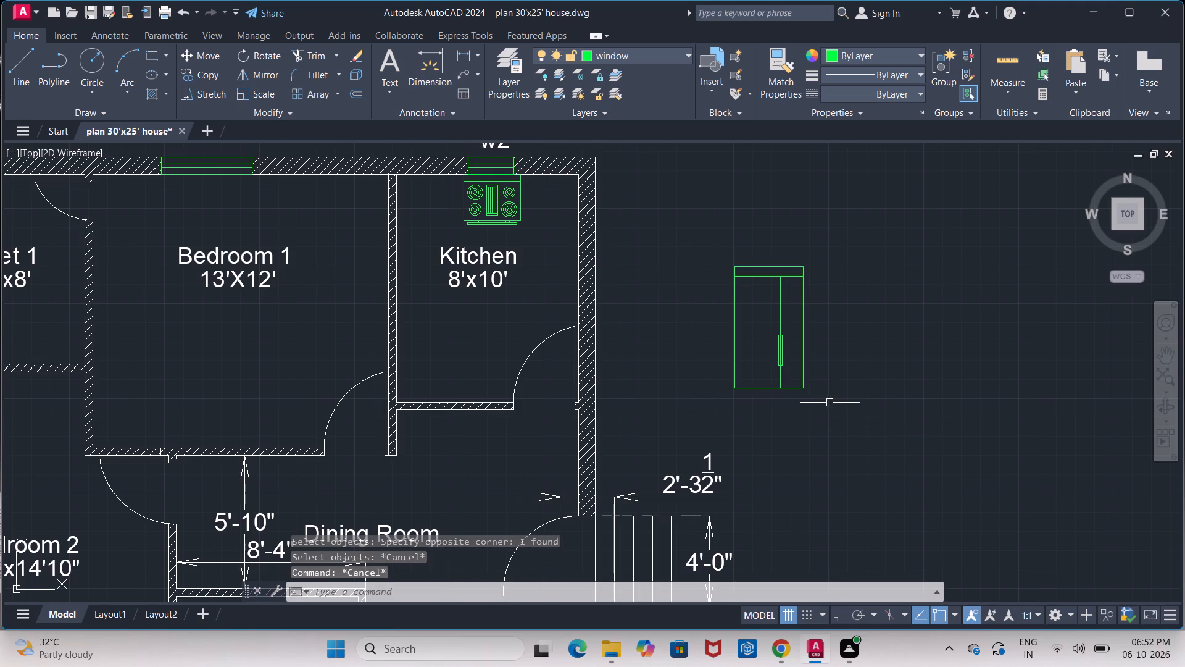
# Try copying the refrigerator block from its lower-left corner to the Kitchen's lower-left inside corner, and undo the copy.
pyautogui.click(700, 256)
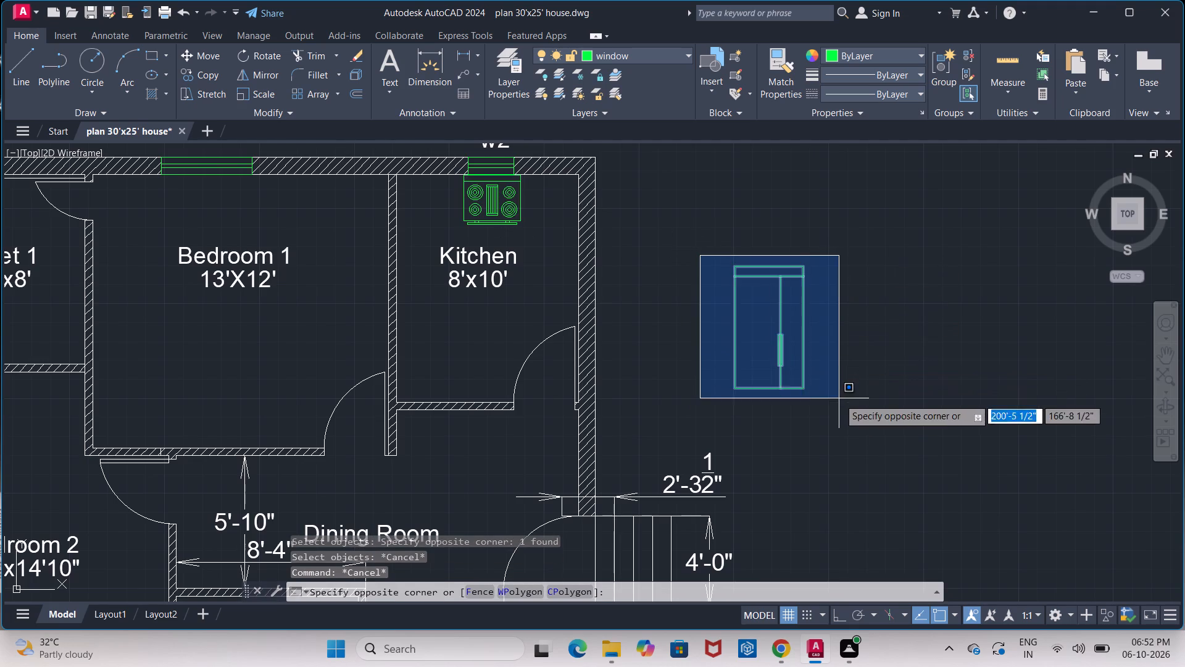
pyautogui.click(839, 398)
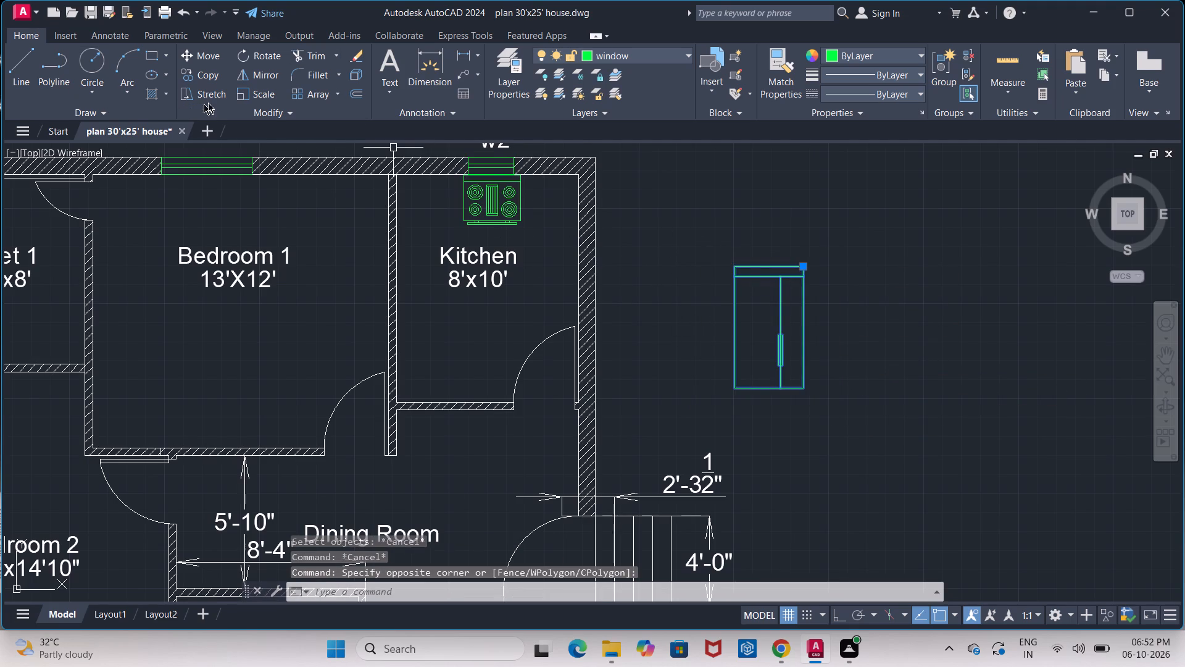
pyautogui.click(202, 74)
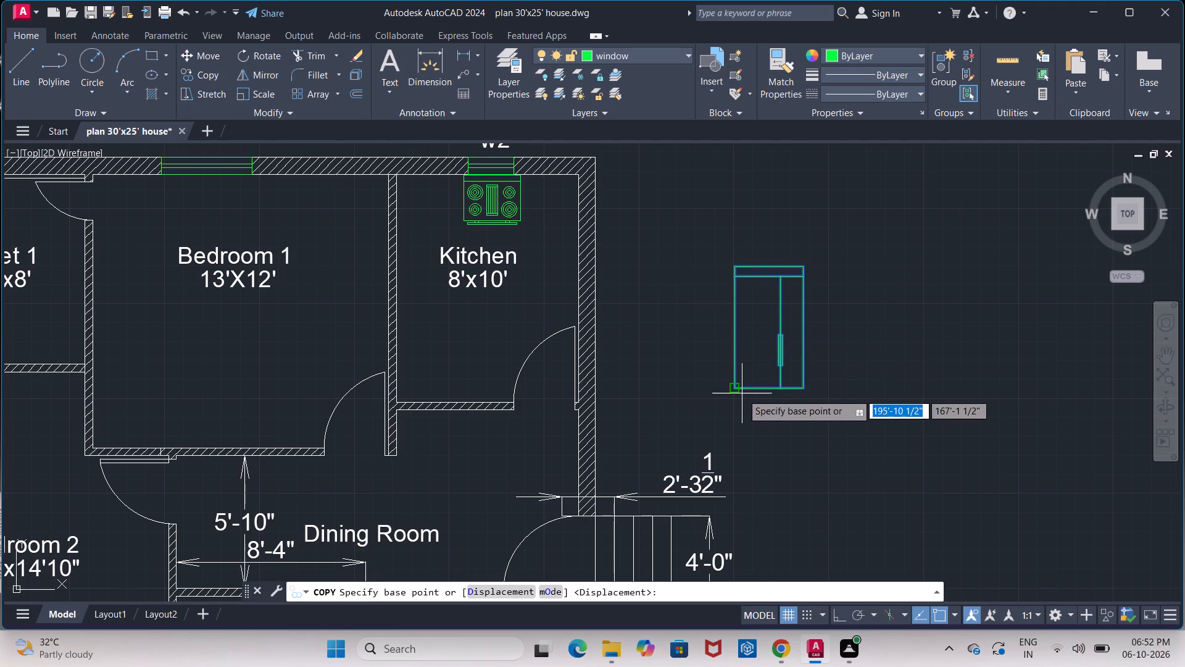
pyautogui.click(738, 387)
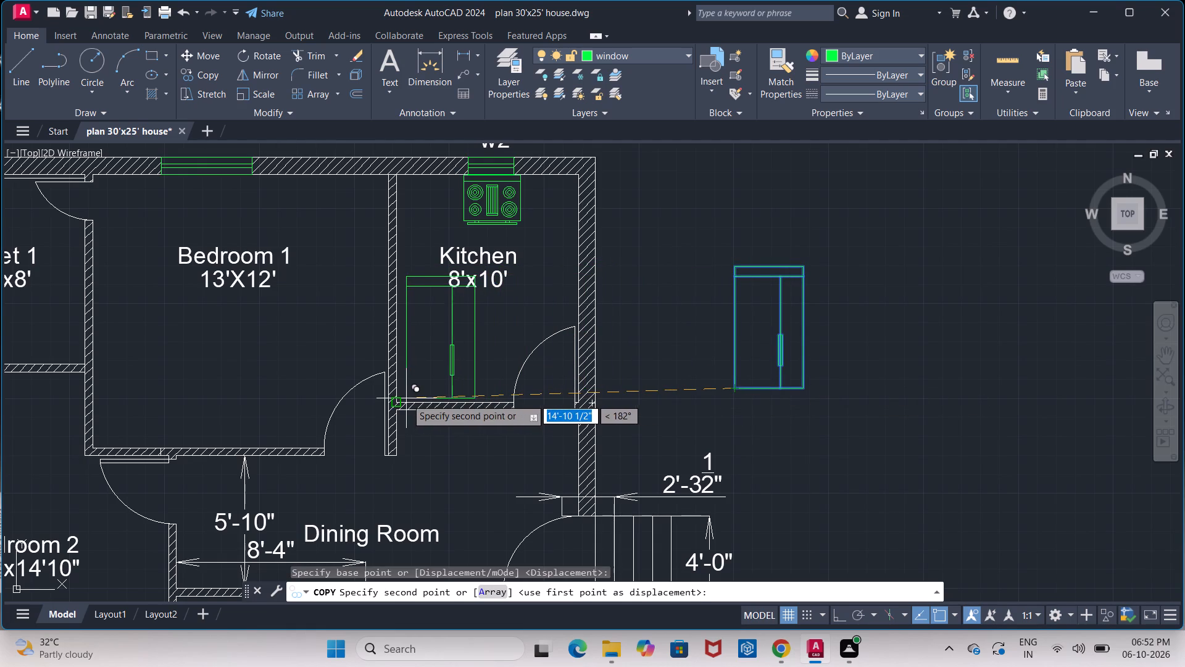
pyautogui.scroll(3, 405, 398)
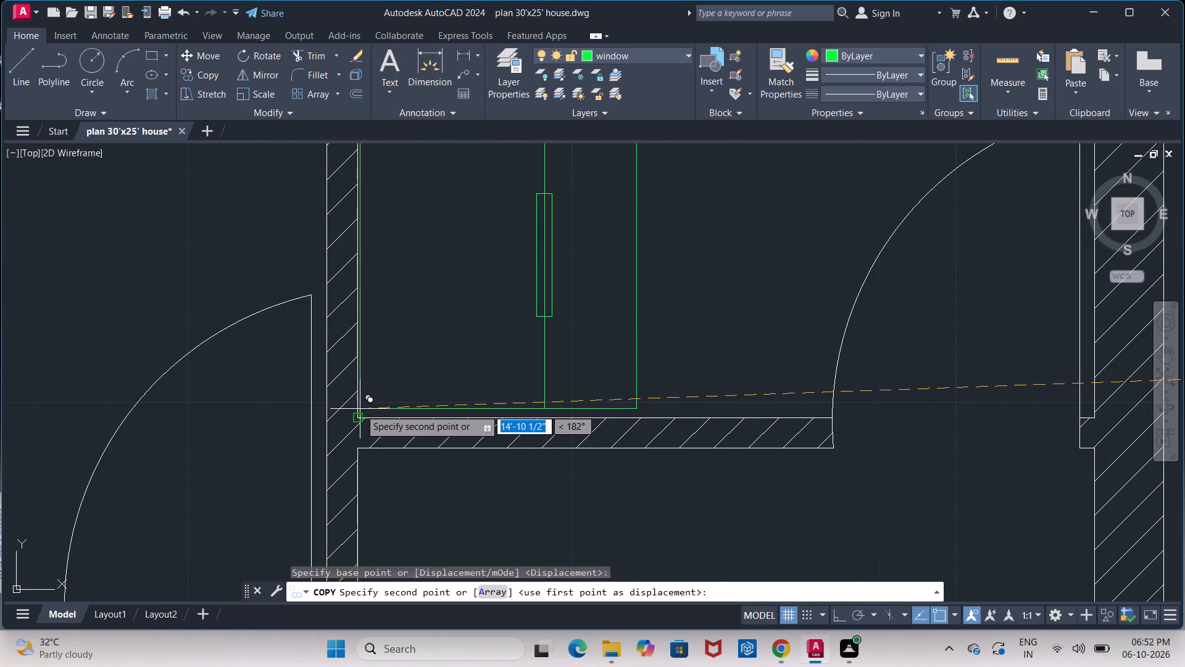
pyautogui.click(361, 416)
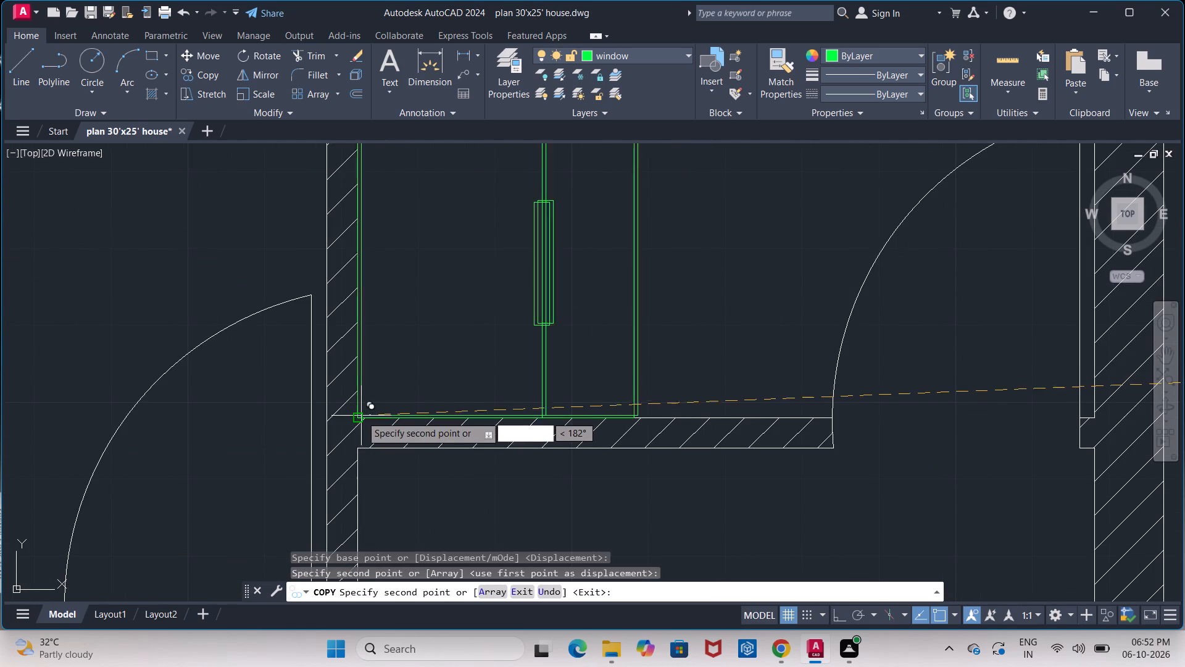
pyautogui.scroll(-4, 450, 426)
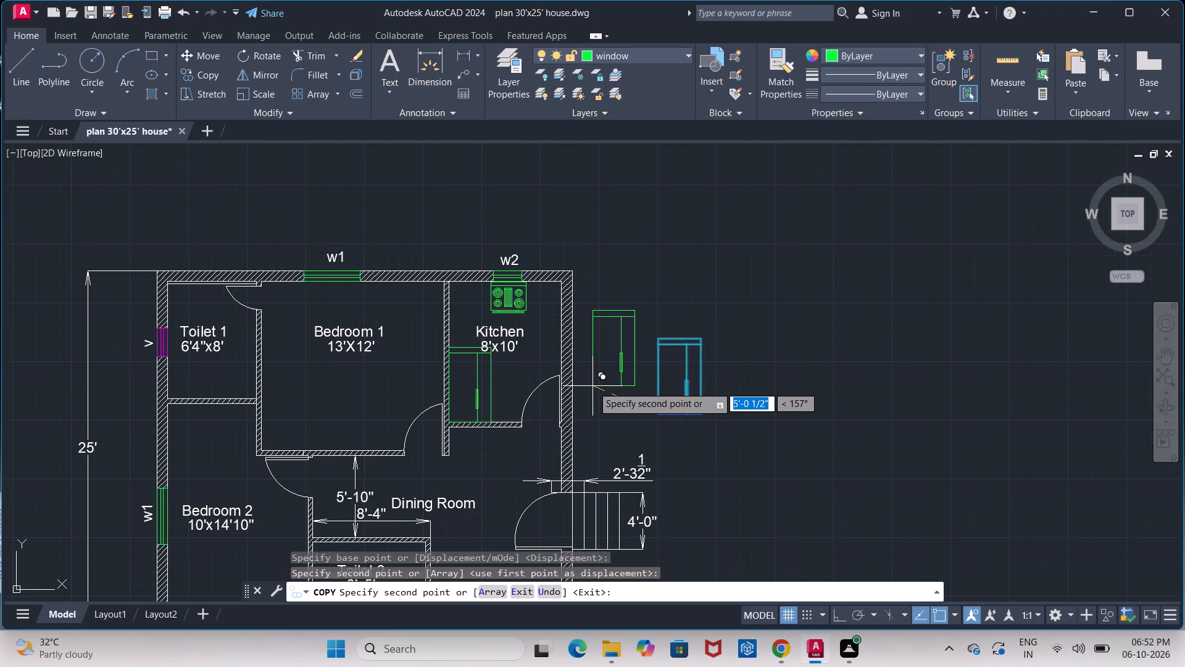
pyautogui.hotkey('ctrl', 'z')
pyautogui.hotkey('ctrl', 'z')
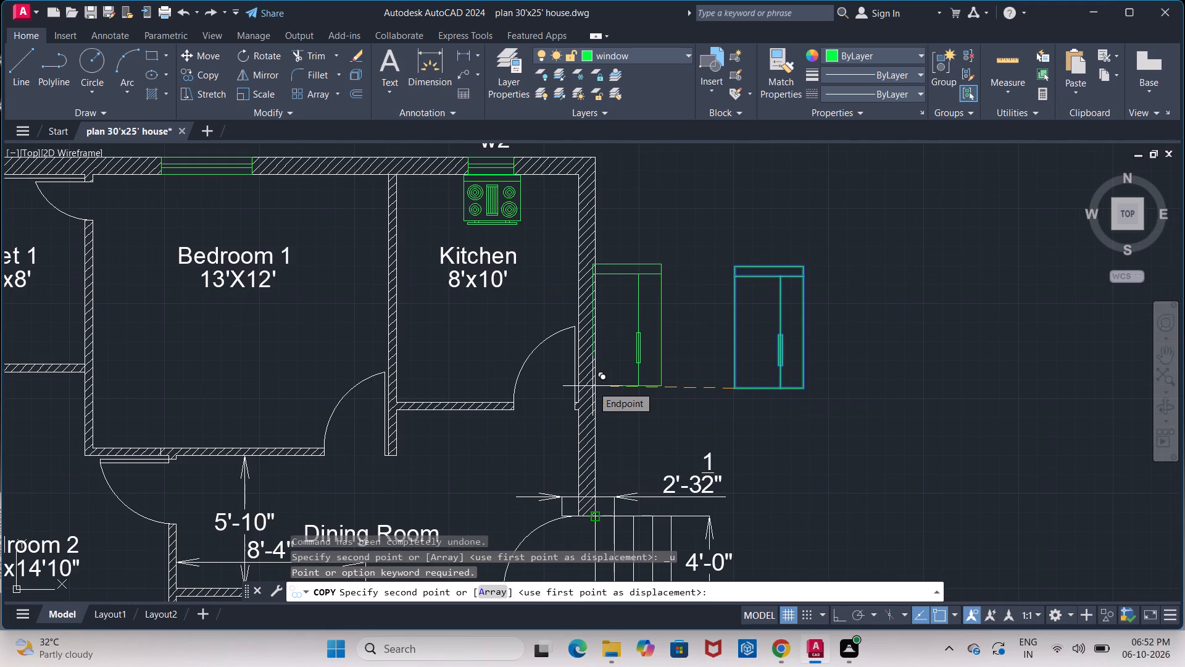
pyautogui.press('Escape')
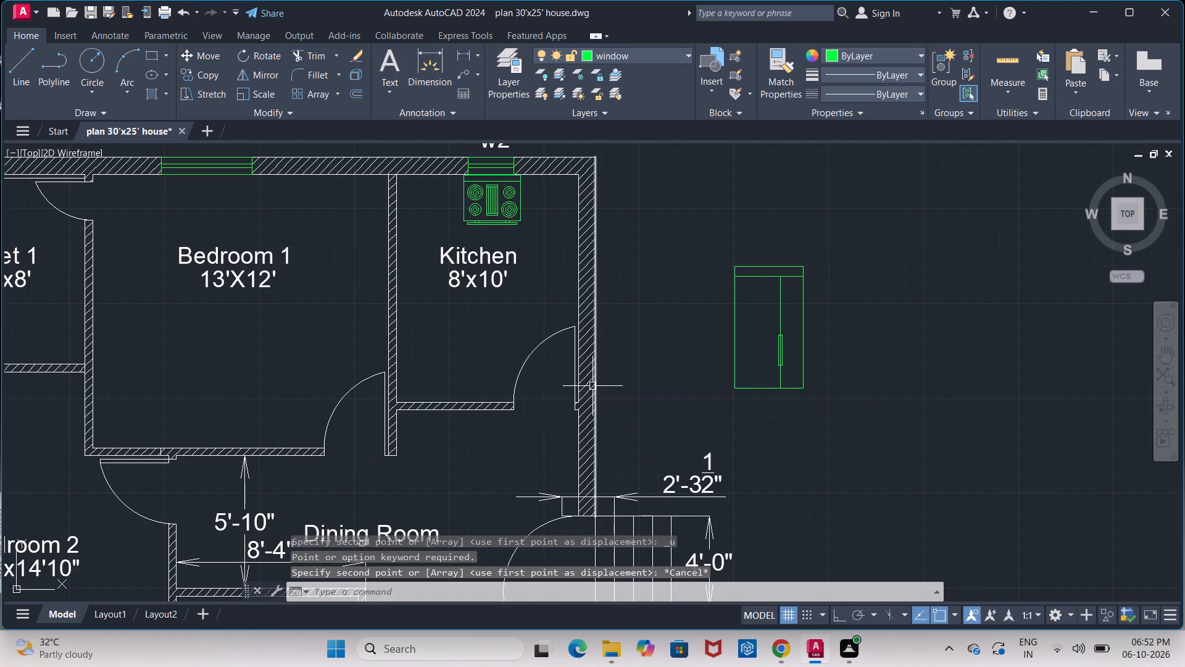
# Rotate the refrigerator block outside the Kitchen about its upper-right corner.
pyautogui.click(709, 245)
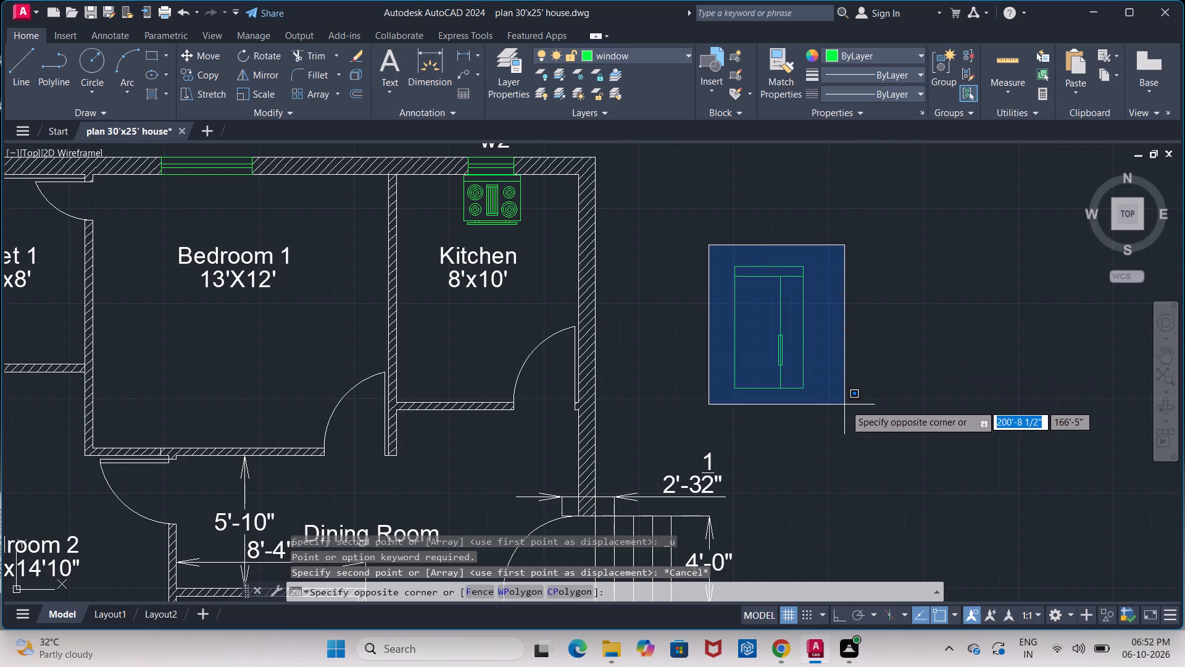
pyautogui.click(845, 406)
pyautogui.click(249, 49)
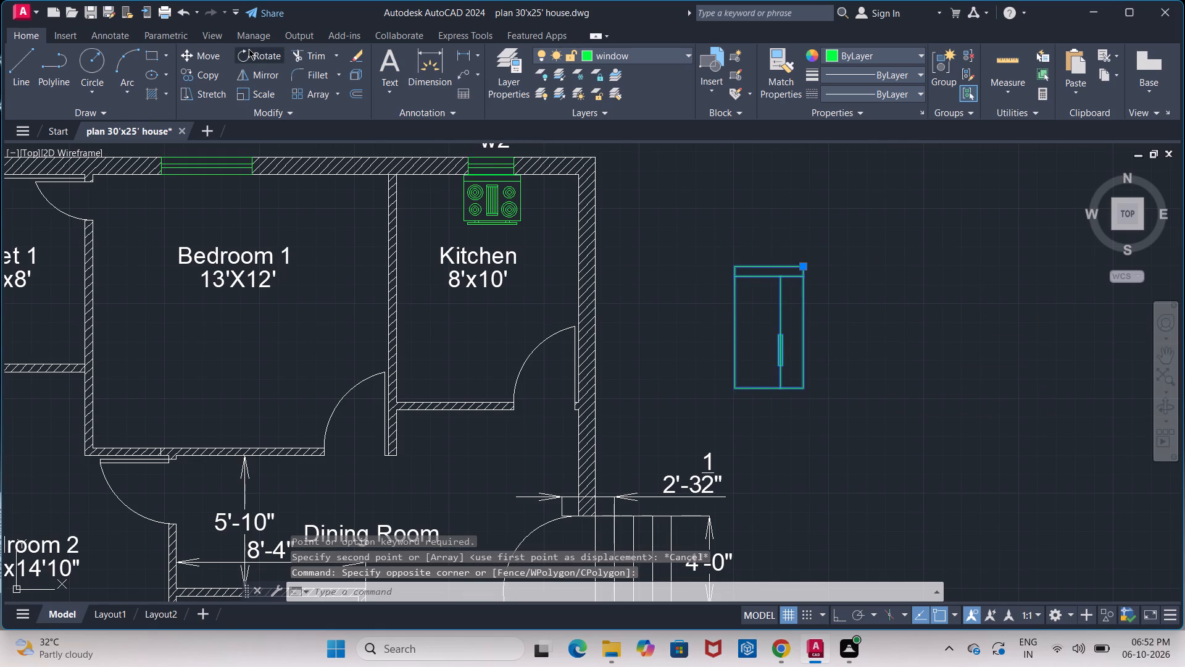
pyautogui.click(808, 267)
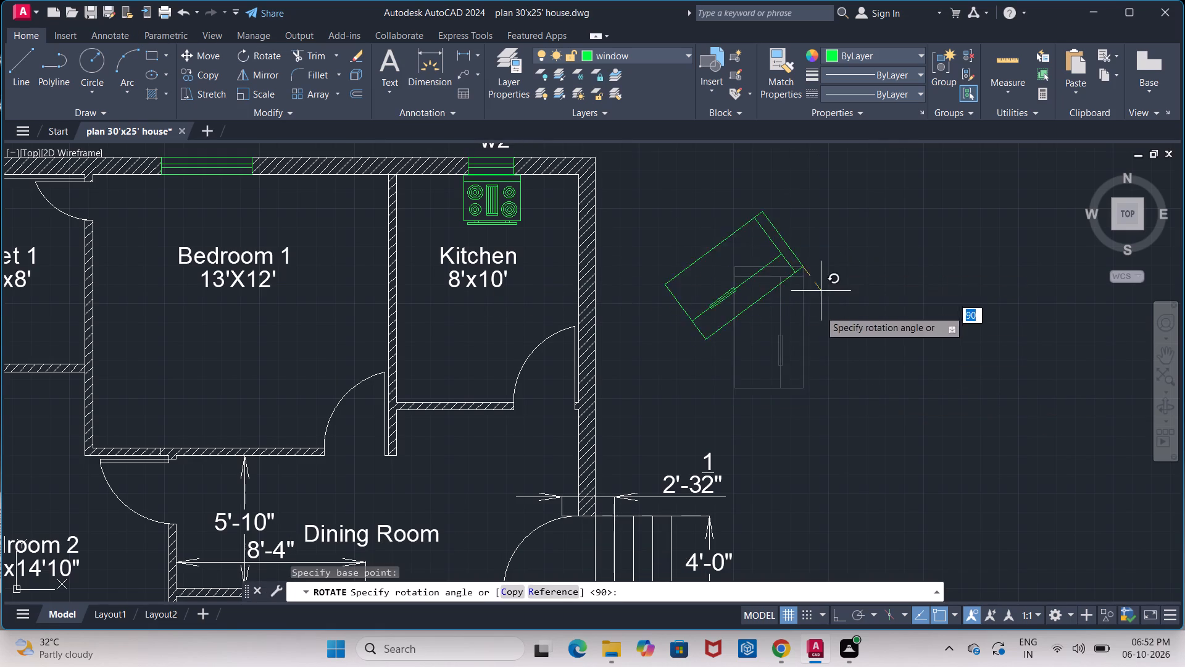
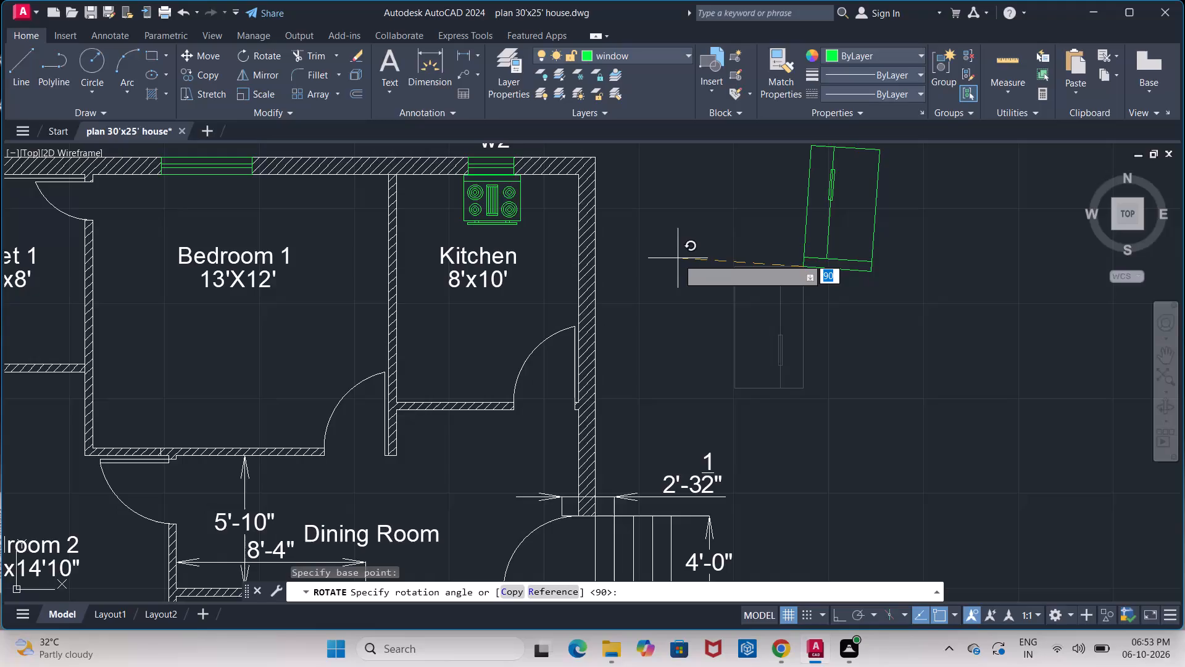
# Abandon the pending rotation and erase the refrigerator block standing outside the Kitchen's exterior side wall.
pyautogui.press('Escape')
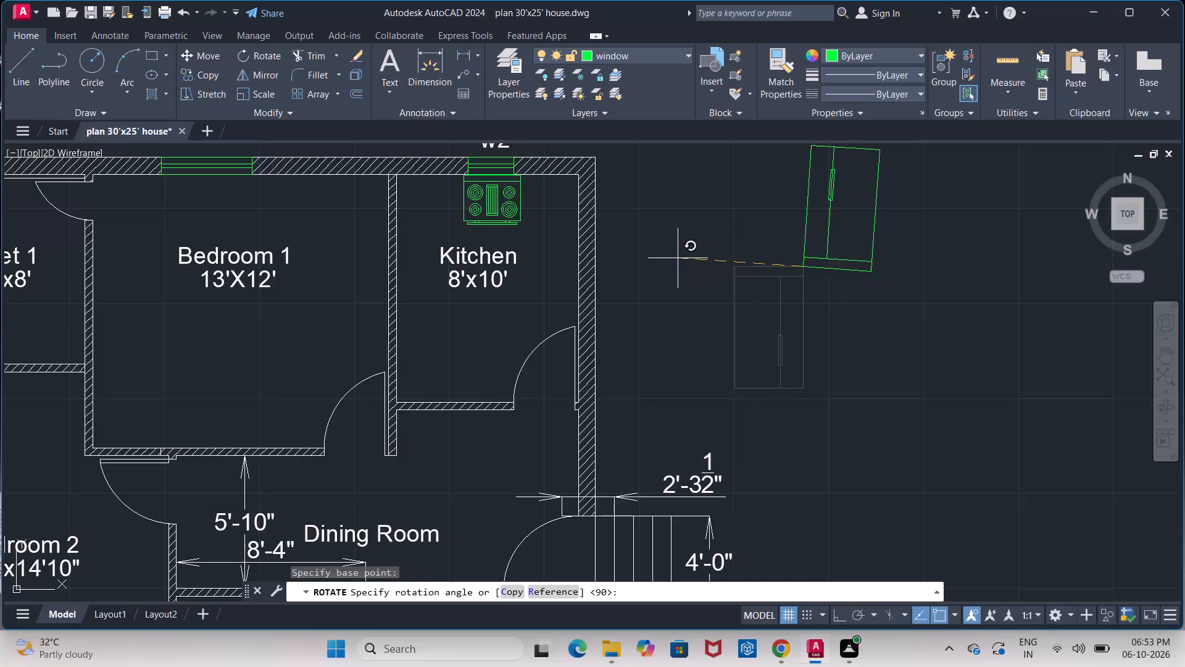
pyautogui.click(678, 258)
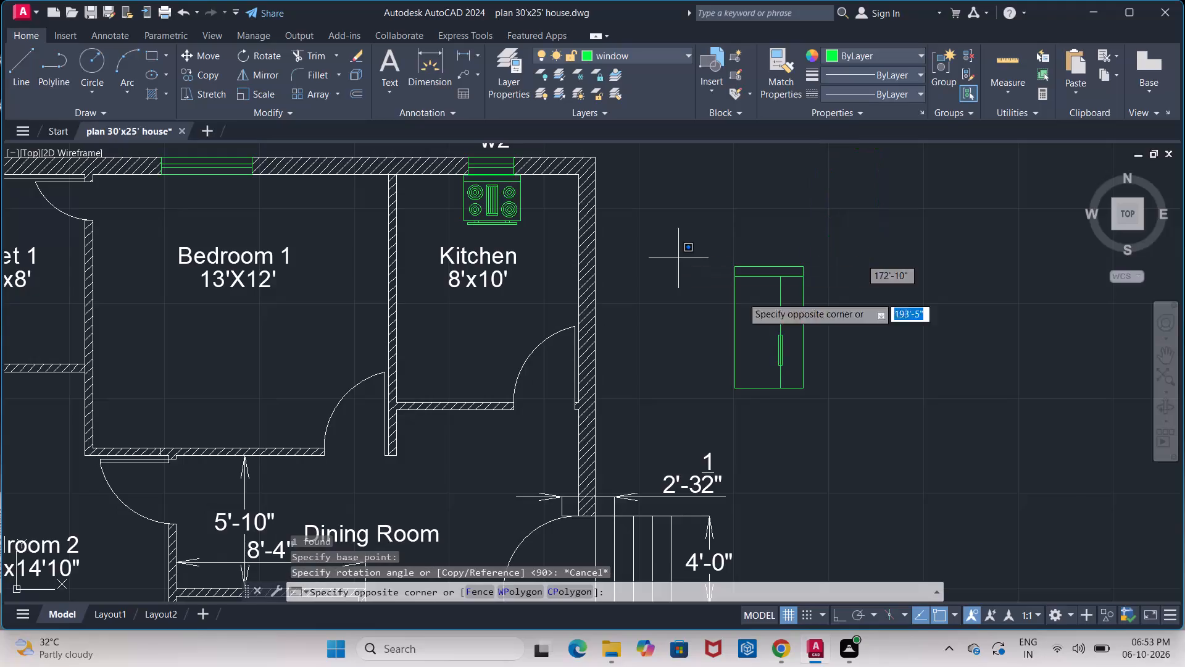
pyautogui.click(829, 438)
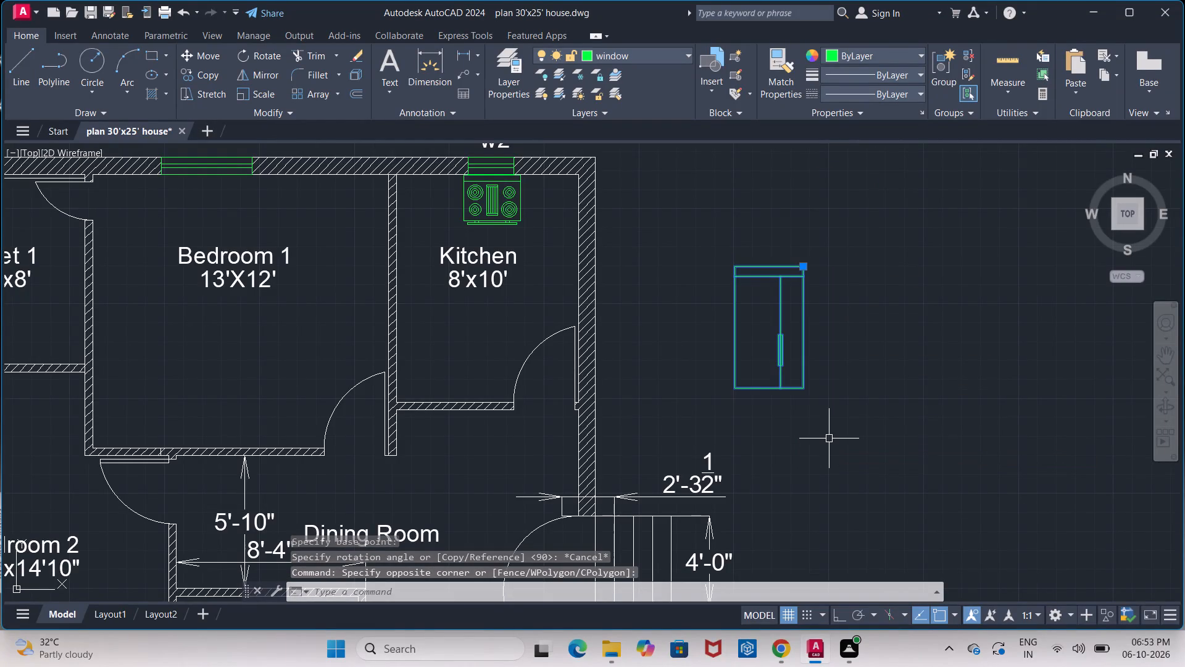
pyautogui.press('Delete')
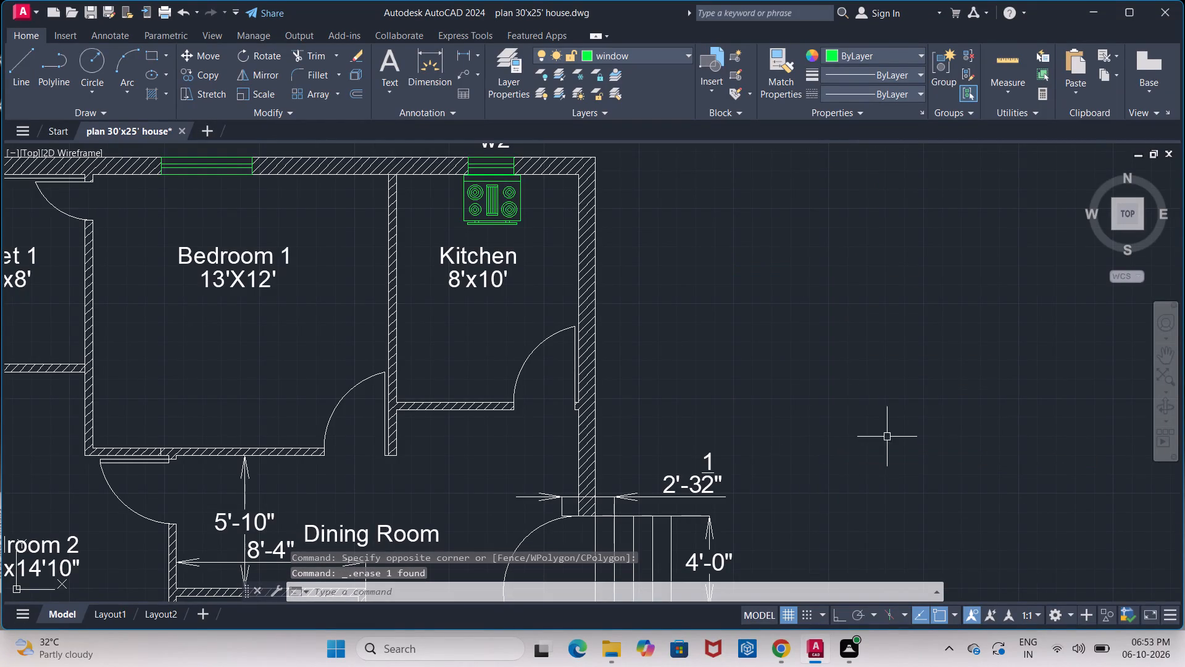
# Copy the oval basin block by its centre into the Kitchen's upper-left inside corner, beside the stove.
pyautogui.scroll(-3, 896, 434)
pyautogui.moveTo(892, 459); pyautogui.dragTo(734, 330, button='middle')
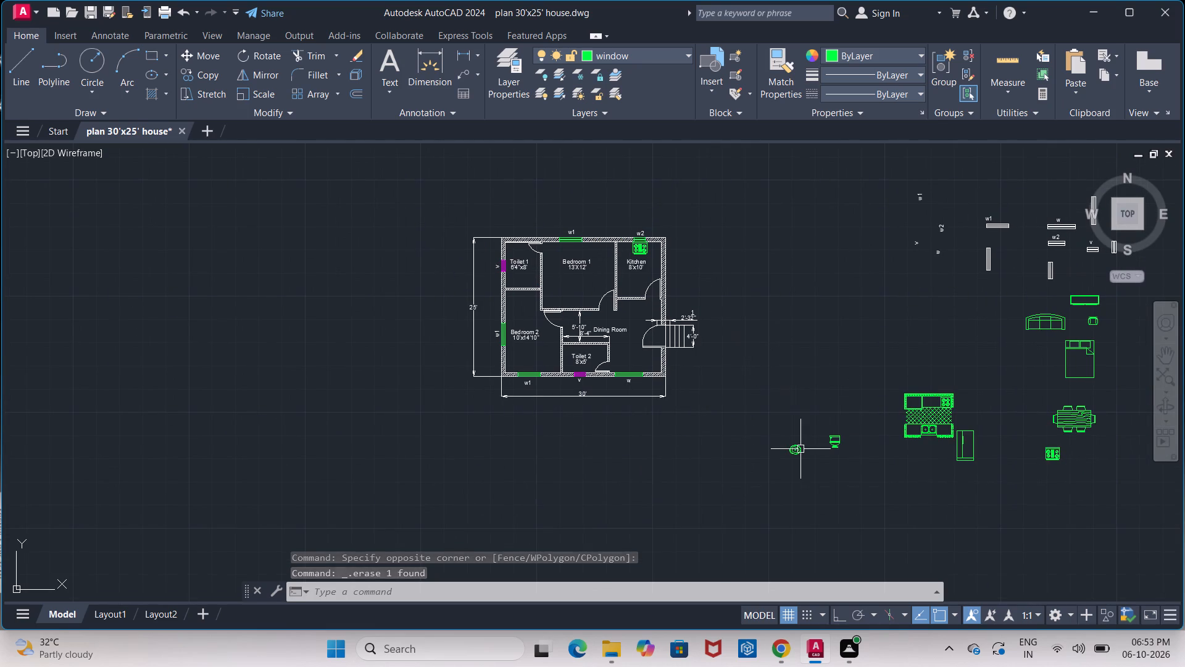
pyautogui.click(796, 450)
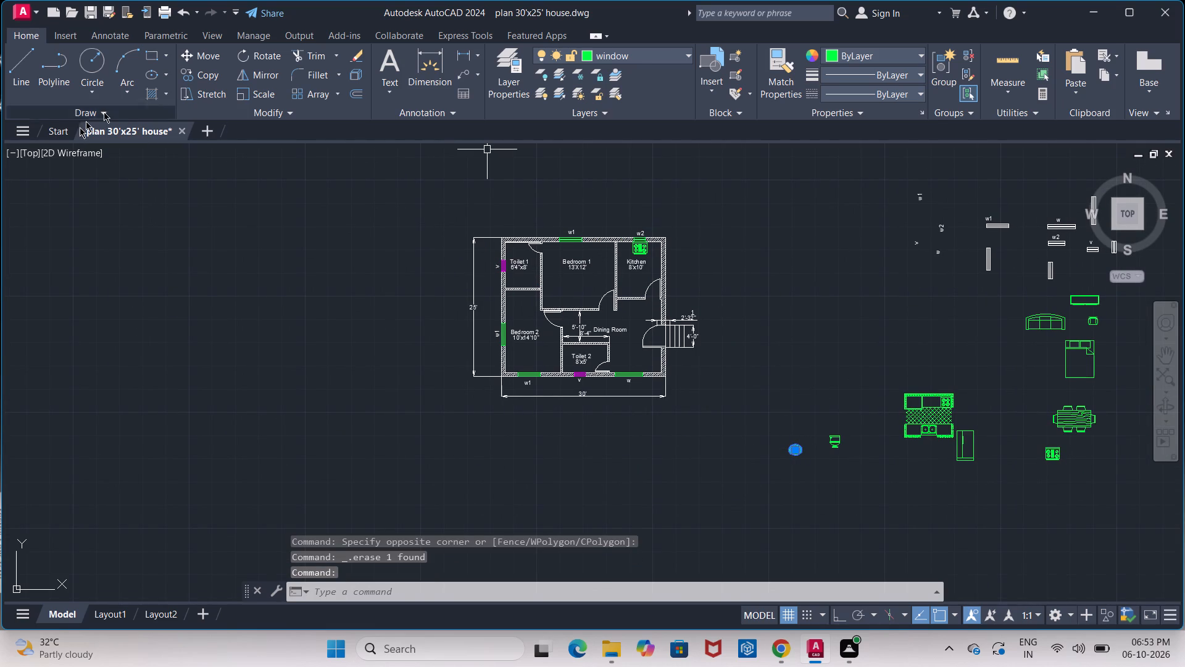
pyautogui.click(199, 74)
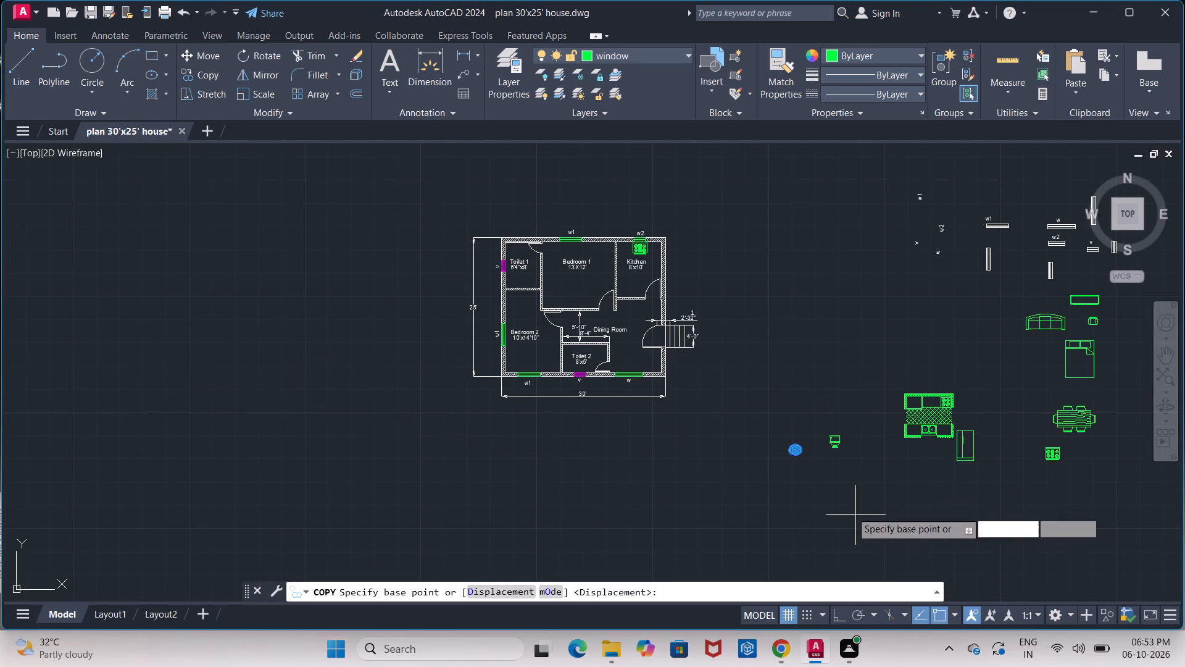
pyautogui.scroll(3, 799, 451)
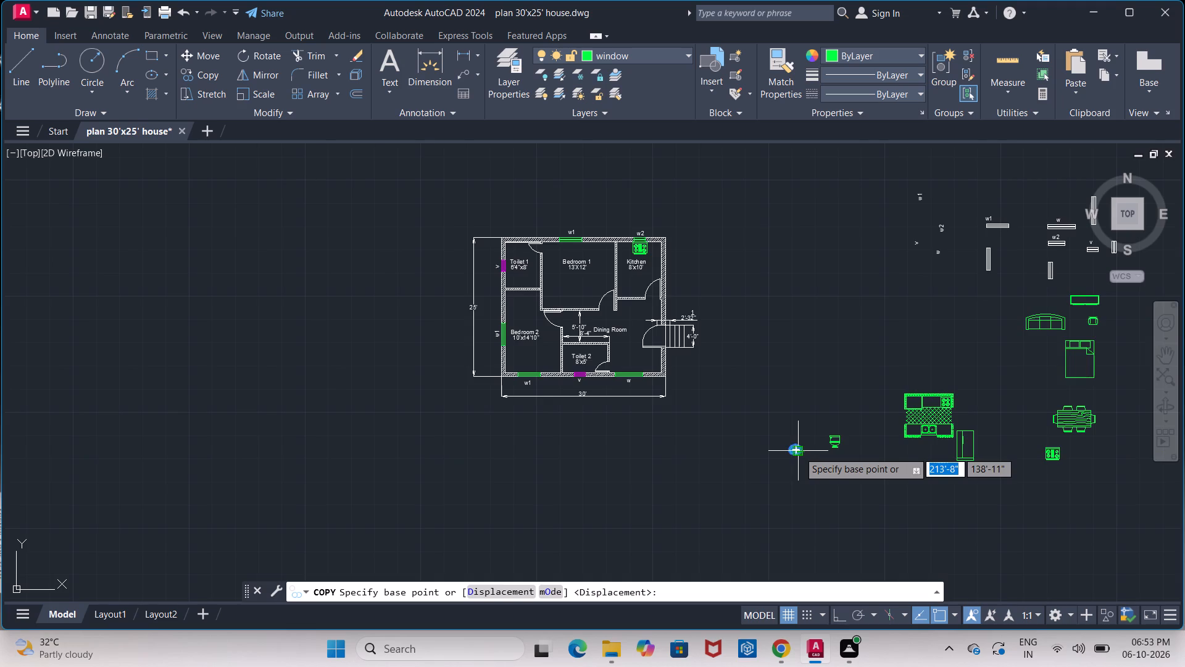
pyautogui.scroll(6, 799, 451)
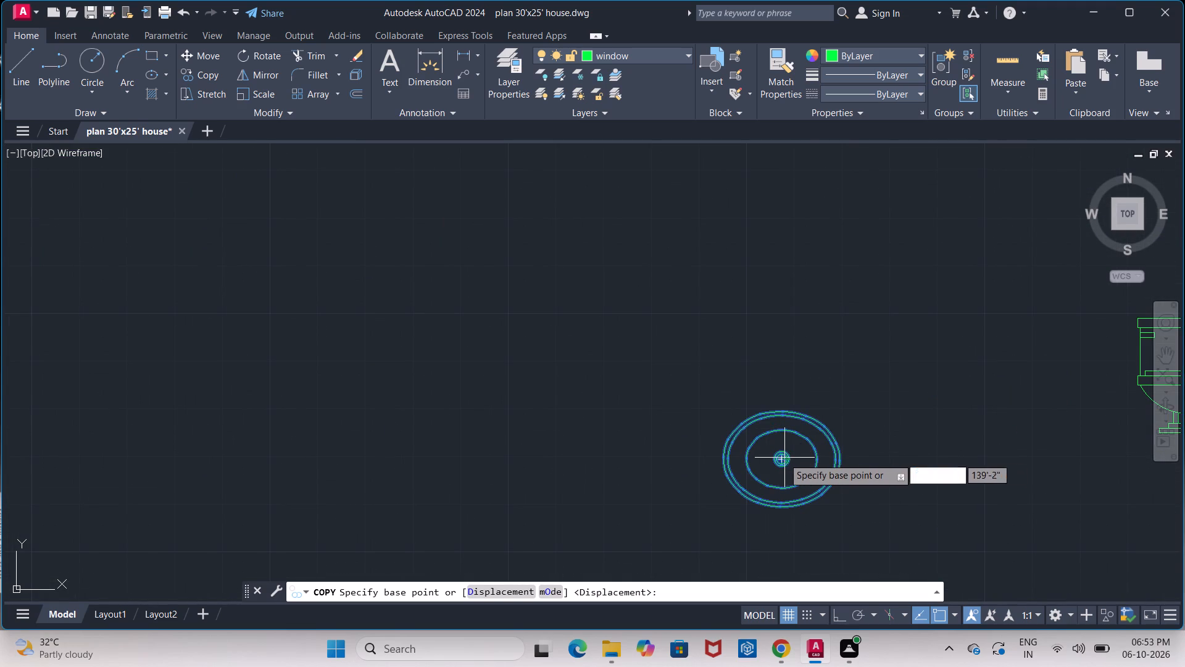
pyautogui.click(783, 458)
pyautogui.moveTo(648, 313); pyautogui.dragTo(832, 523, button='middle')
pyautogui.scroll(-6, 384, 191)
pyautogui.moveTo(389, 163); pyautogui.dragTo(439, 313, button='middle')
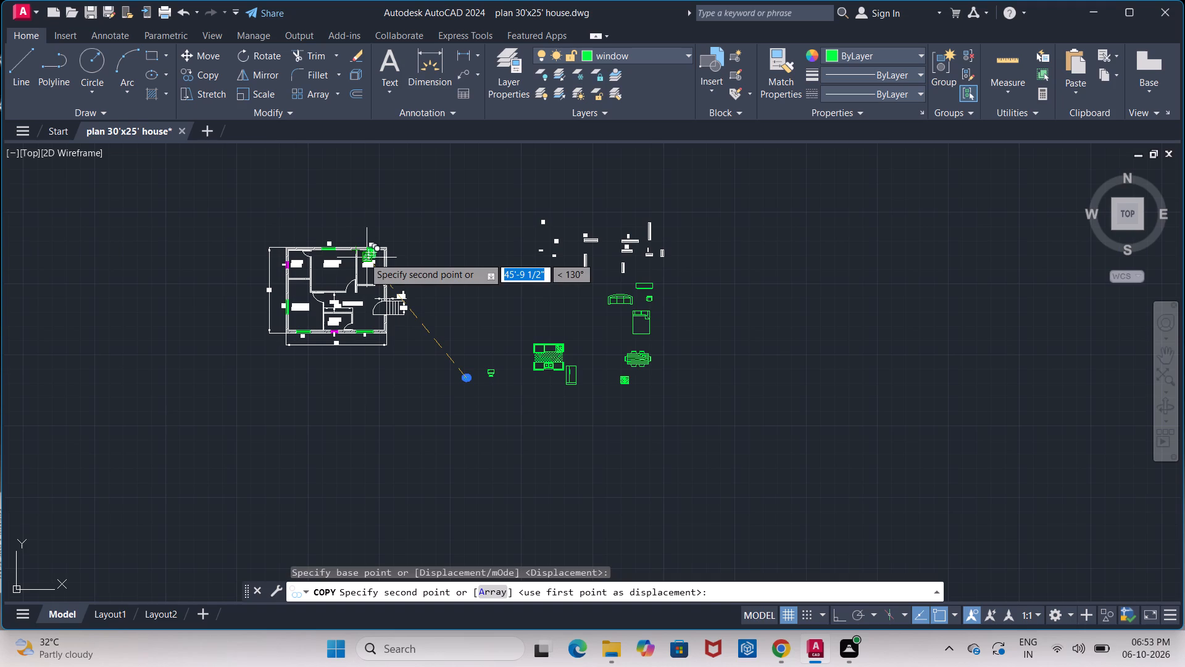
pyautogui.scroll(4, 362, 260)
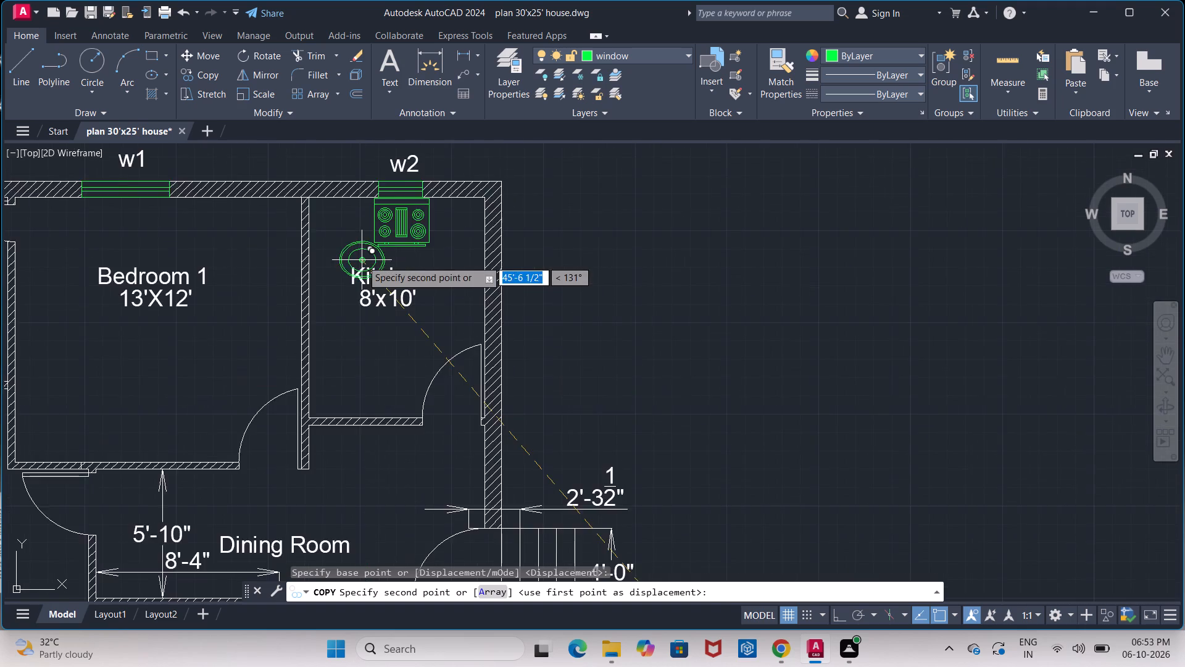
pyautogui.scroll(1, 359, 256)
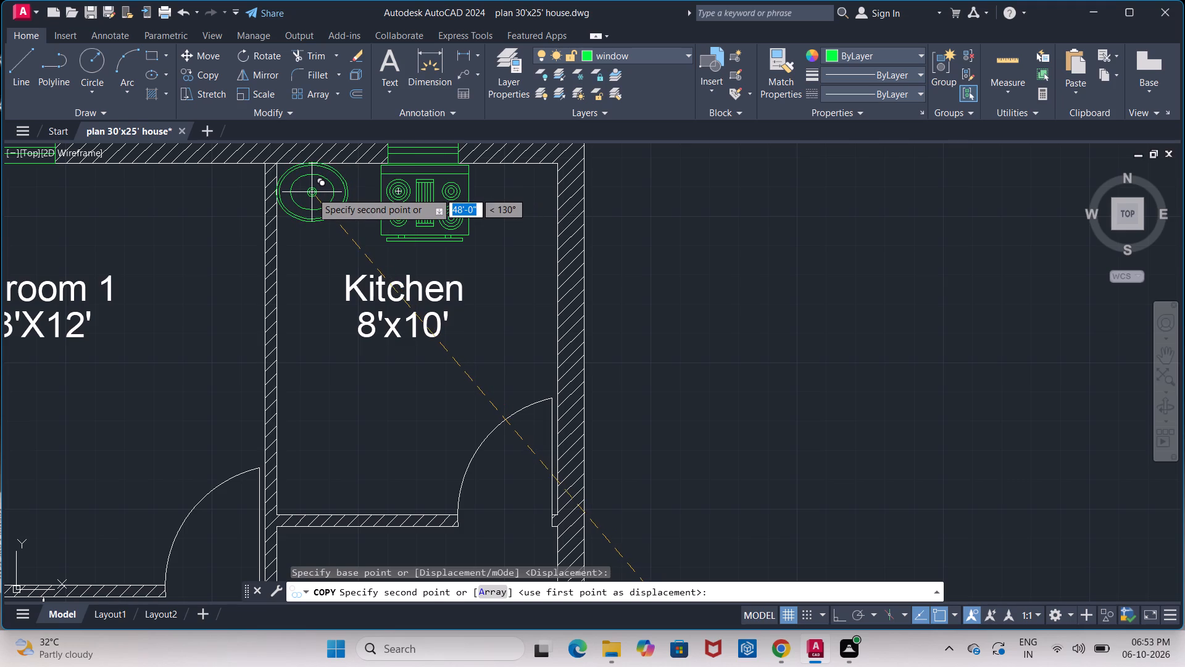
pyautogui.click(312, 193)
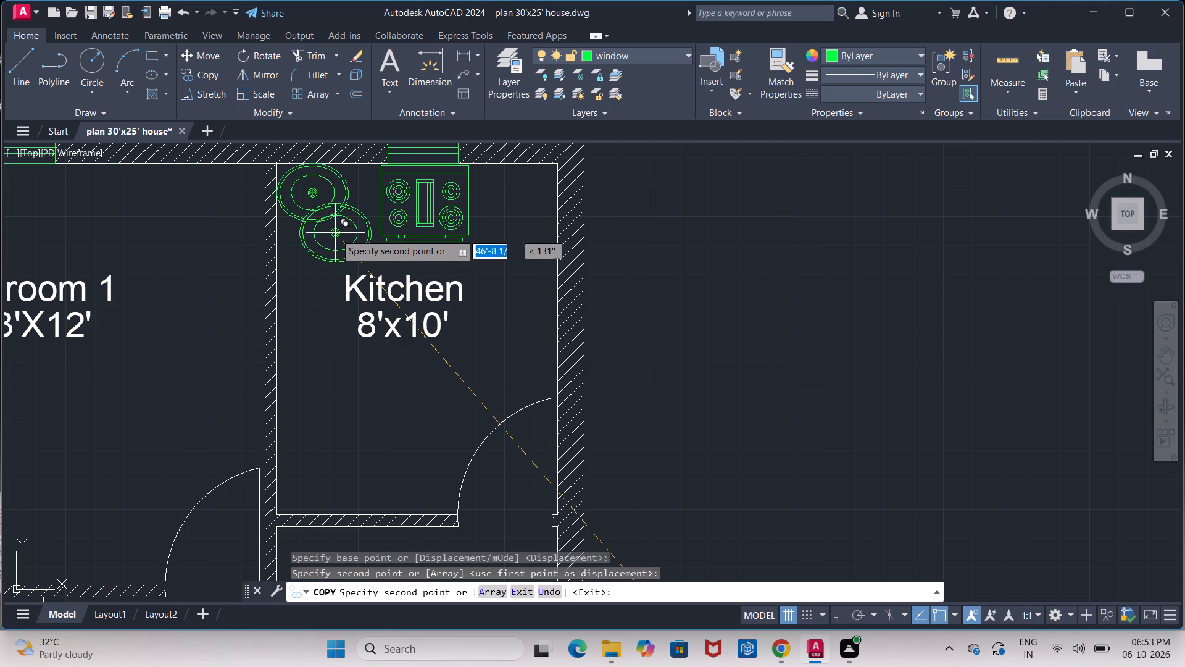
# Place another copy of the oval basin in Toilet 1's upper-left inside corner and finish copying.
pyautogui.scroll(-2, 351, 249)
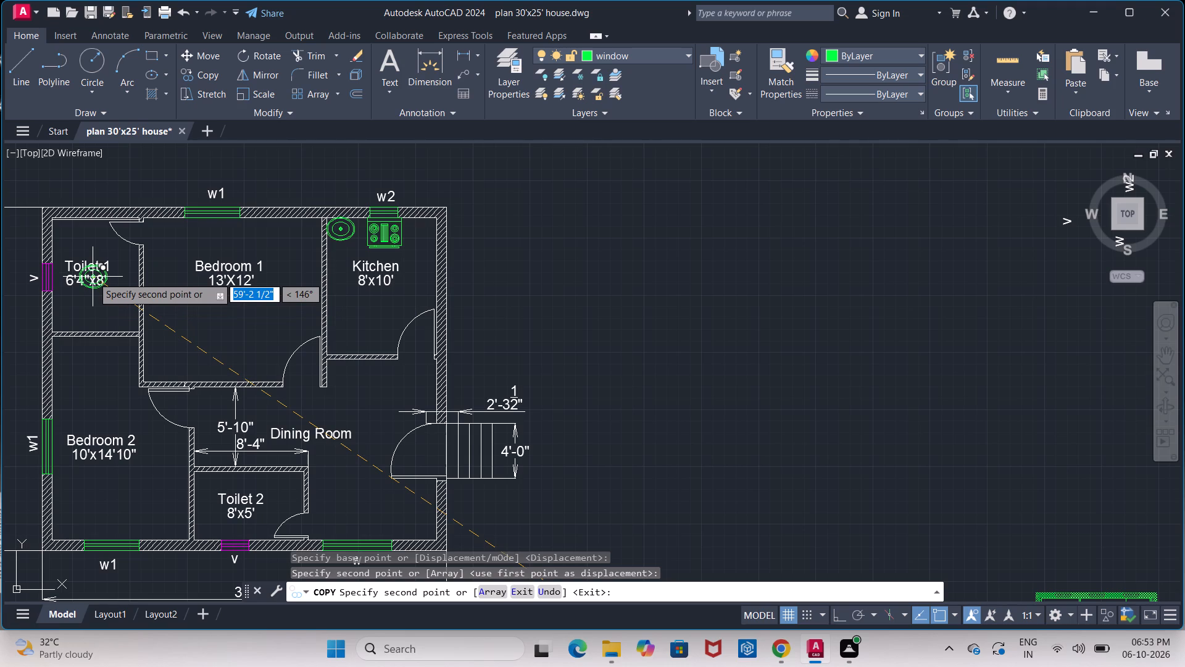
pyautogui.scroll(1, 77, 241)
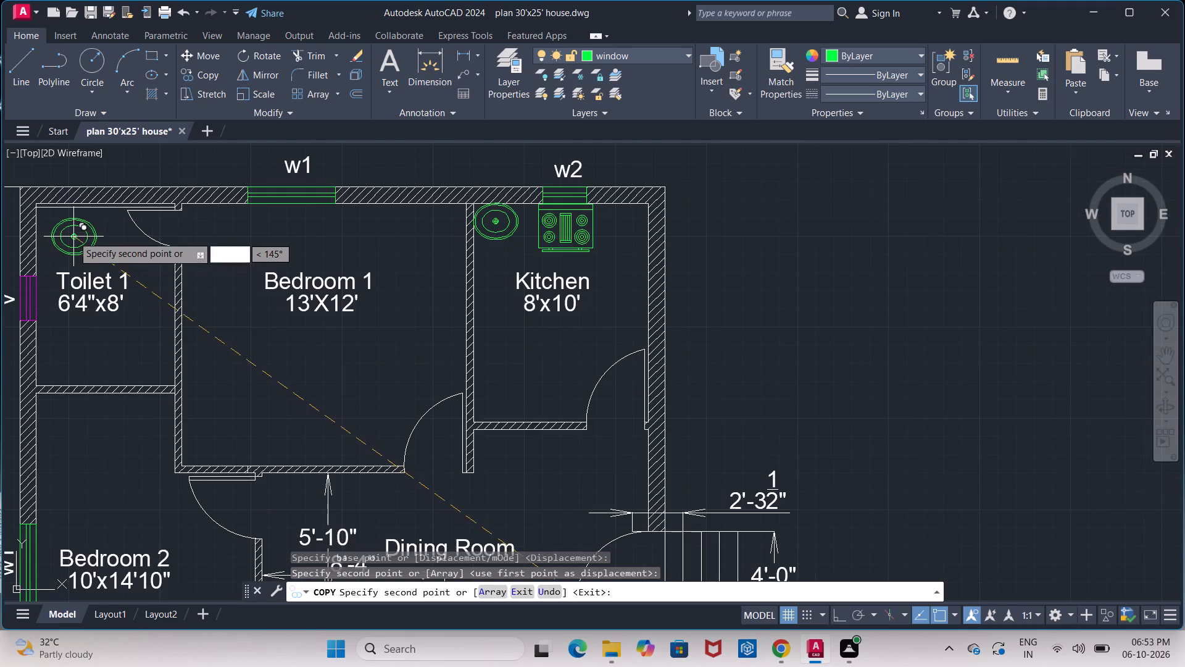
pyautogui.moveTo(73, 235); pyautogui.dragTo(115, 288, button='middle')
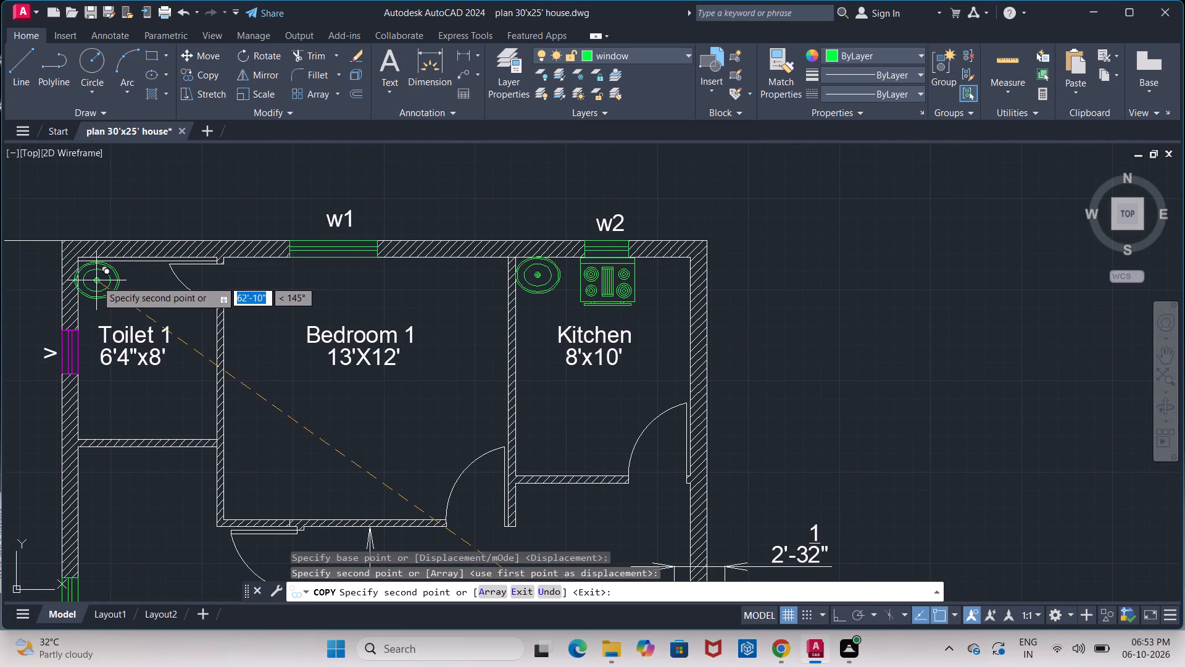
pyautogui.scroll(1, 101, 280)
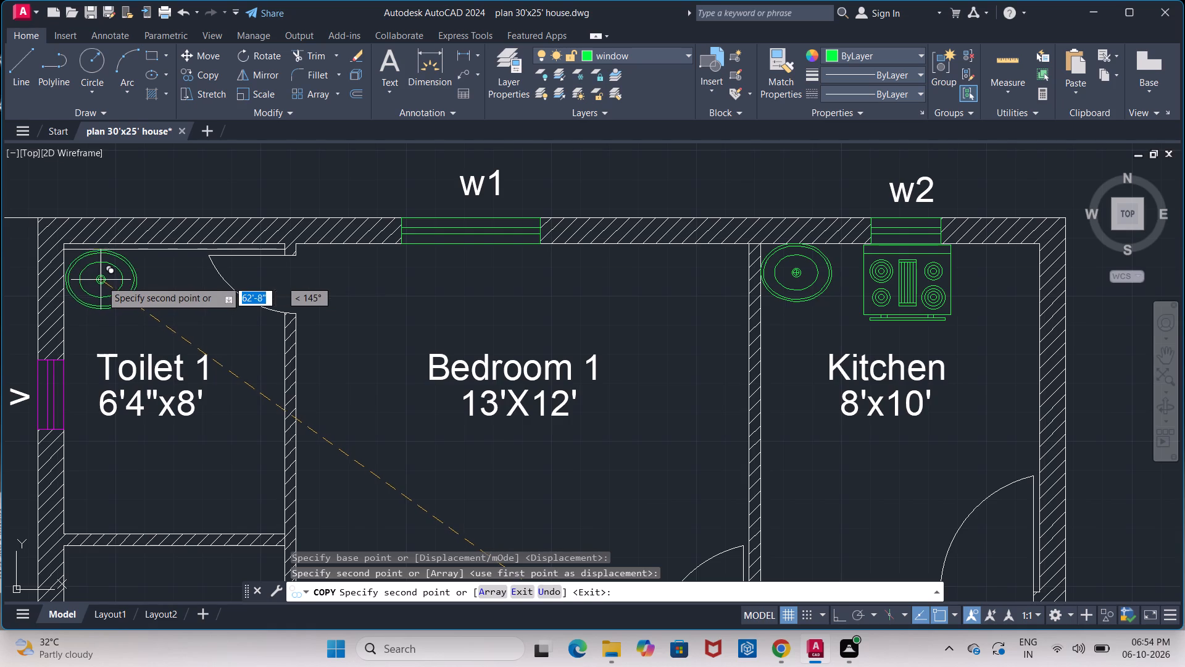
pyautogui.scroll(1, 103, 280)
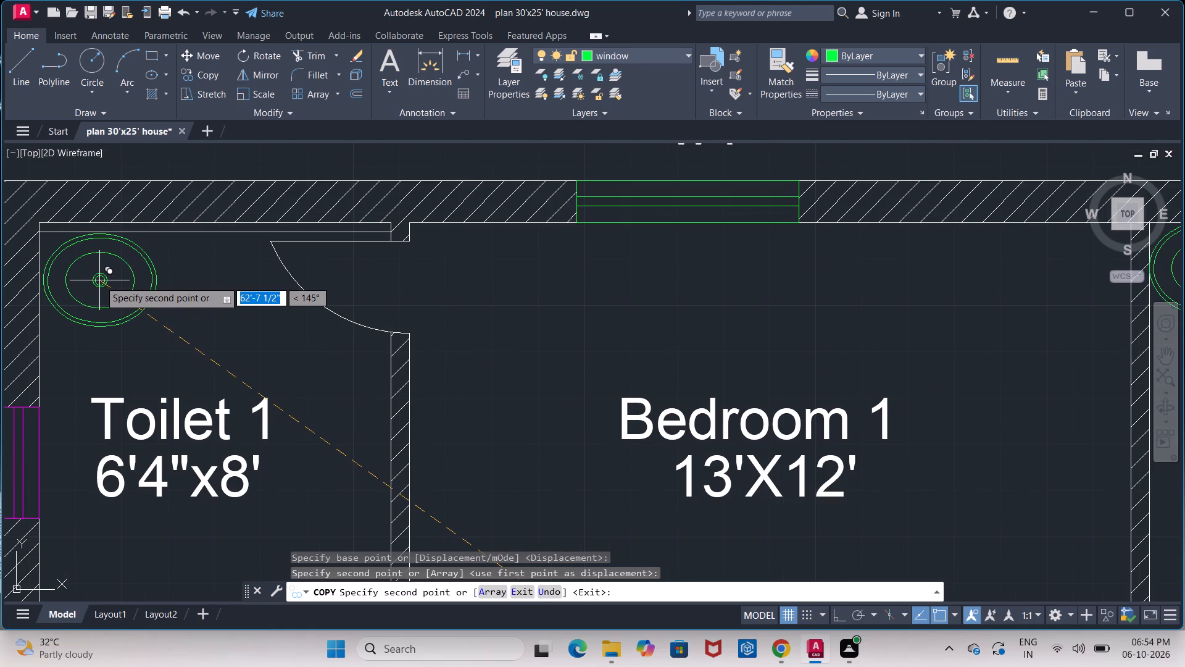
pyautogui.scroll(2, 94, 275)
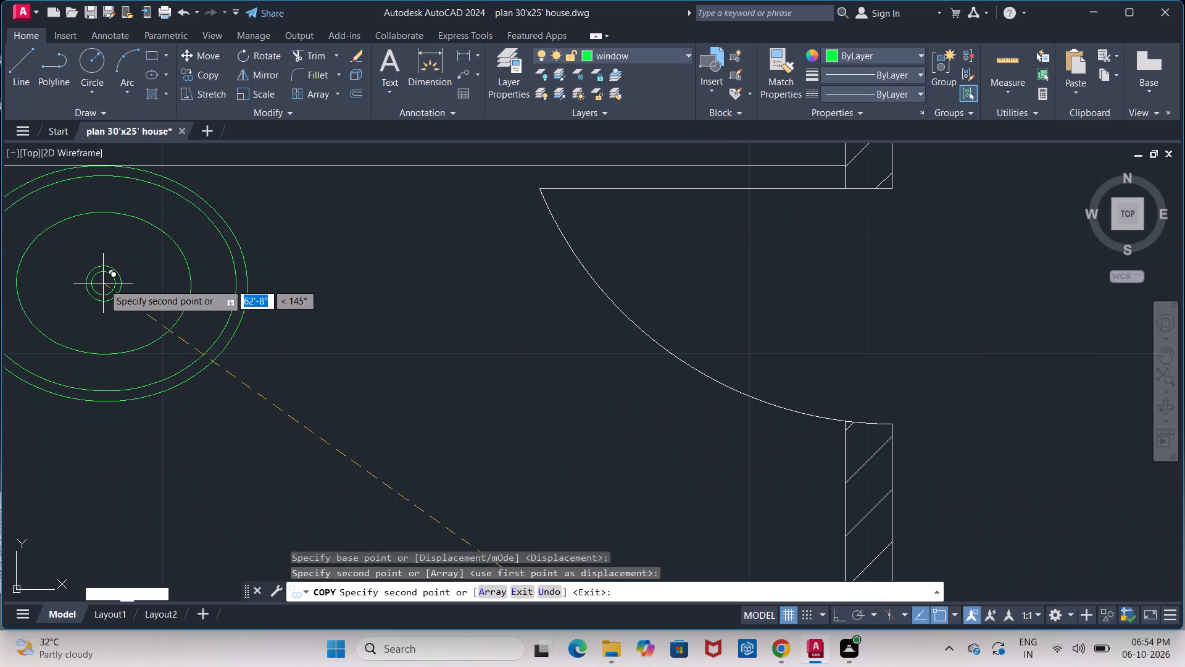
pyautogui.scroll(-1, 103, 283)
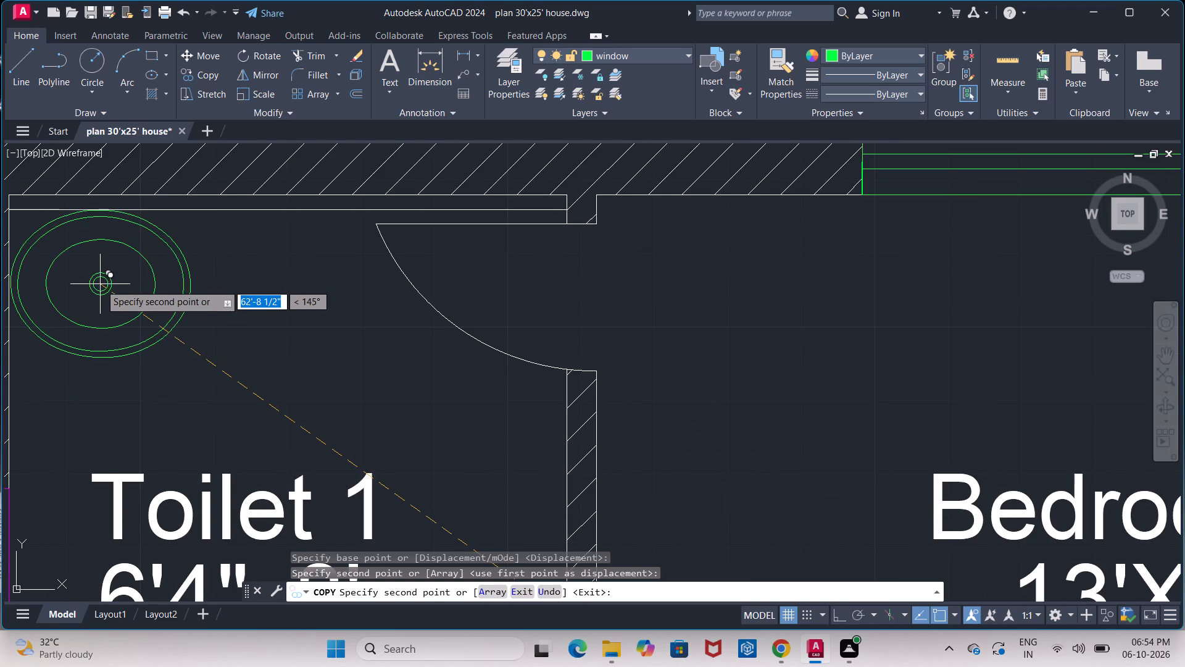
pyautogui.click(100, 284)
pyautogui.scroll(-5, 128, 308)
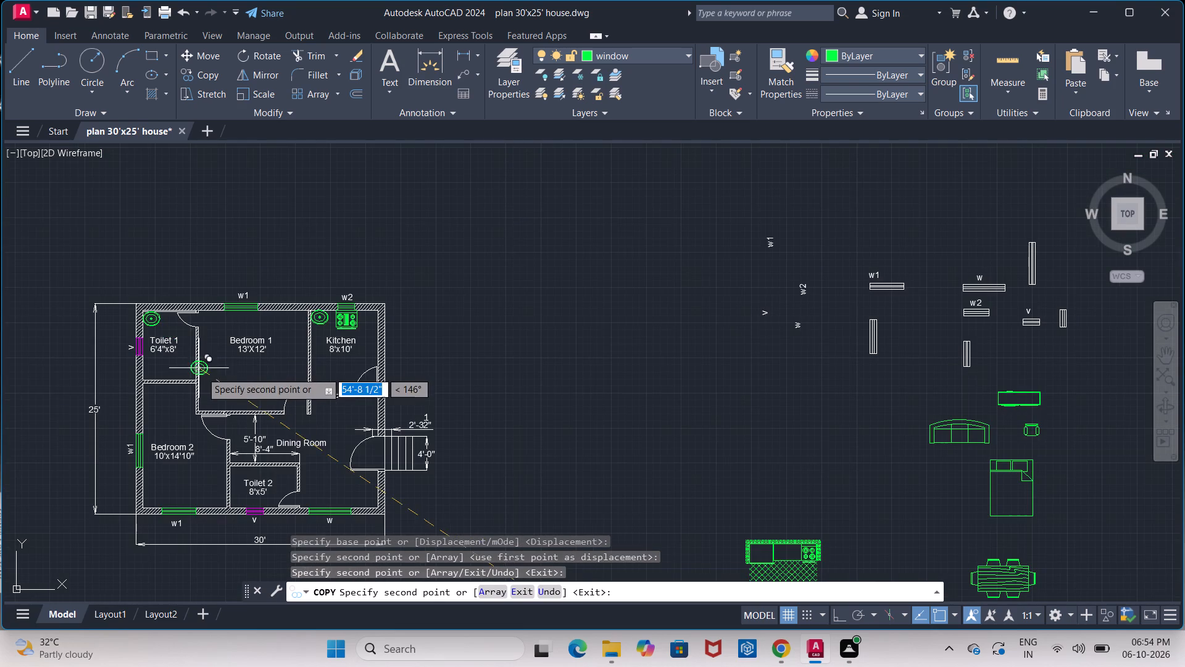
pyautogui.moveTo(193, 356); pyautogui.dragTo(179, 295, button='middle')
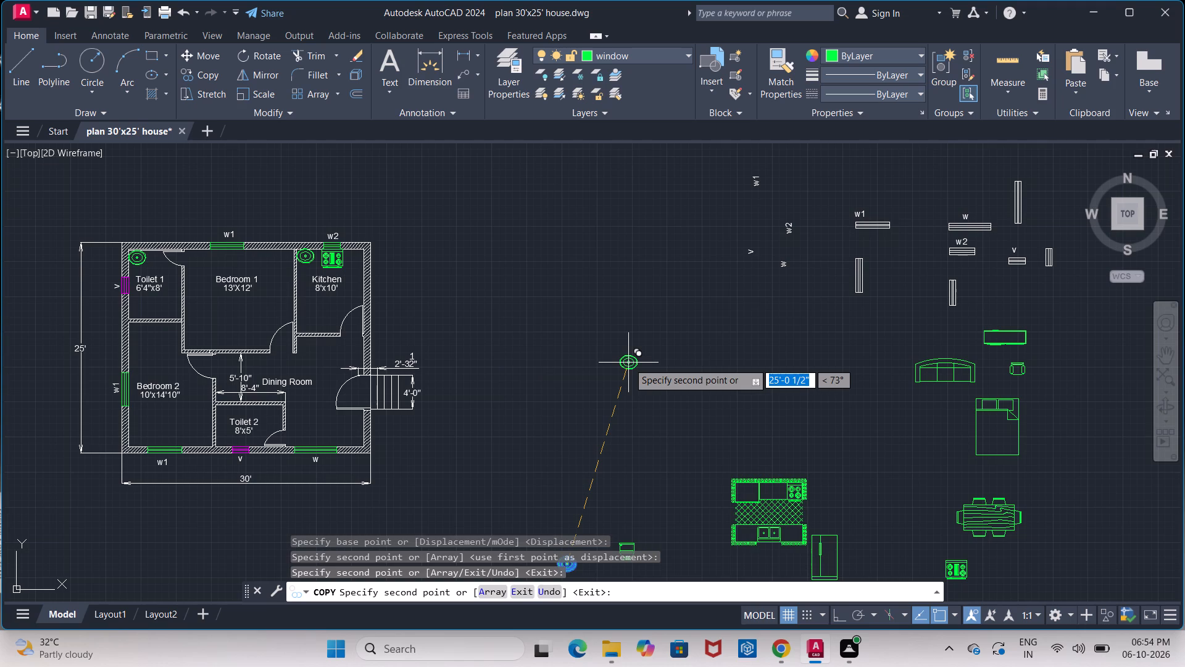
pyautogui.press('Escape')
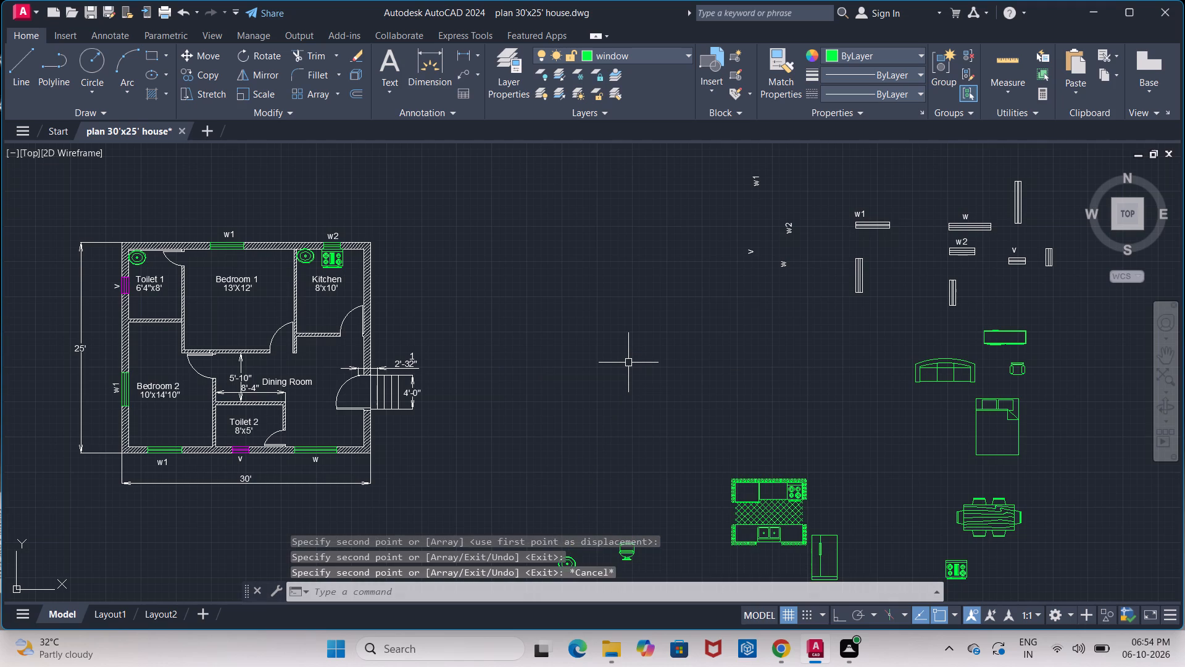
# Copy the toilet seat (WC) block by a point near its centre into Toilet 1, below the room label.
pyautogui.moveTo(673, 427); pyautogui.dragTo(658, 323, button='middle')
pyautogui.scroll(-1, 657, 323)
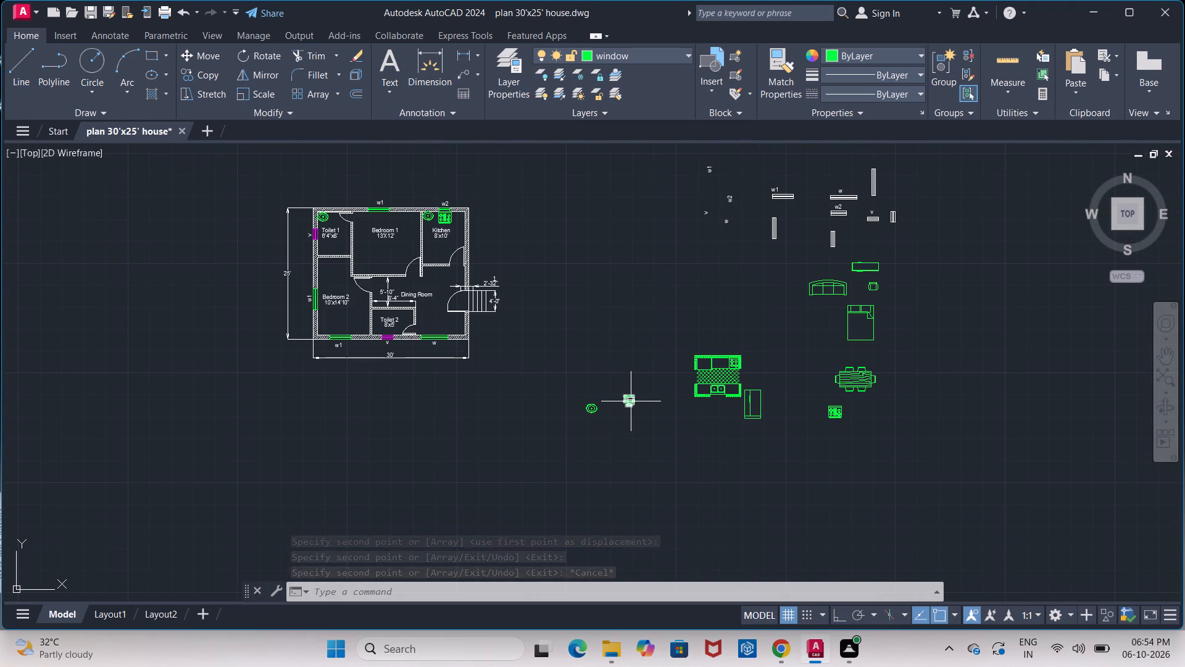
pyautogui.click(631, 401)
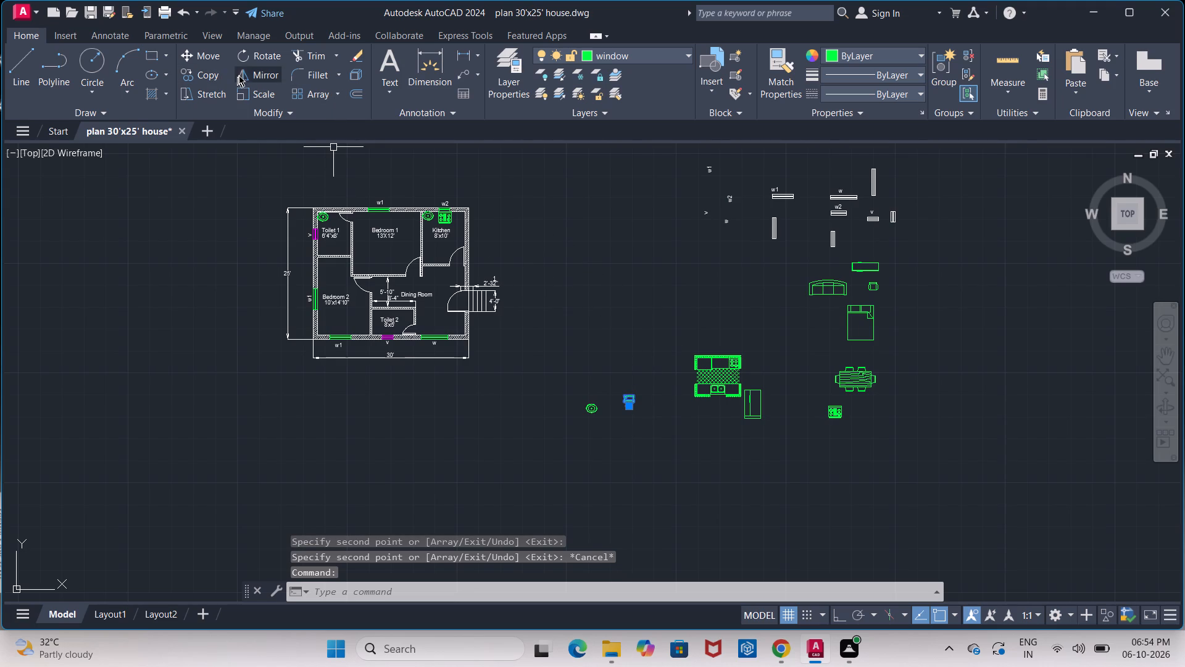
pyautogui.click(207, 75)
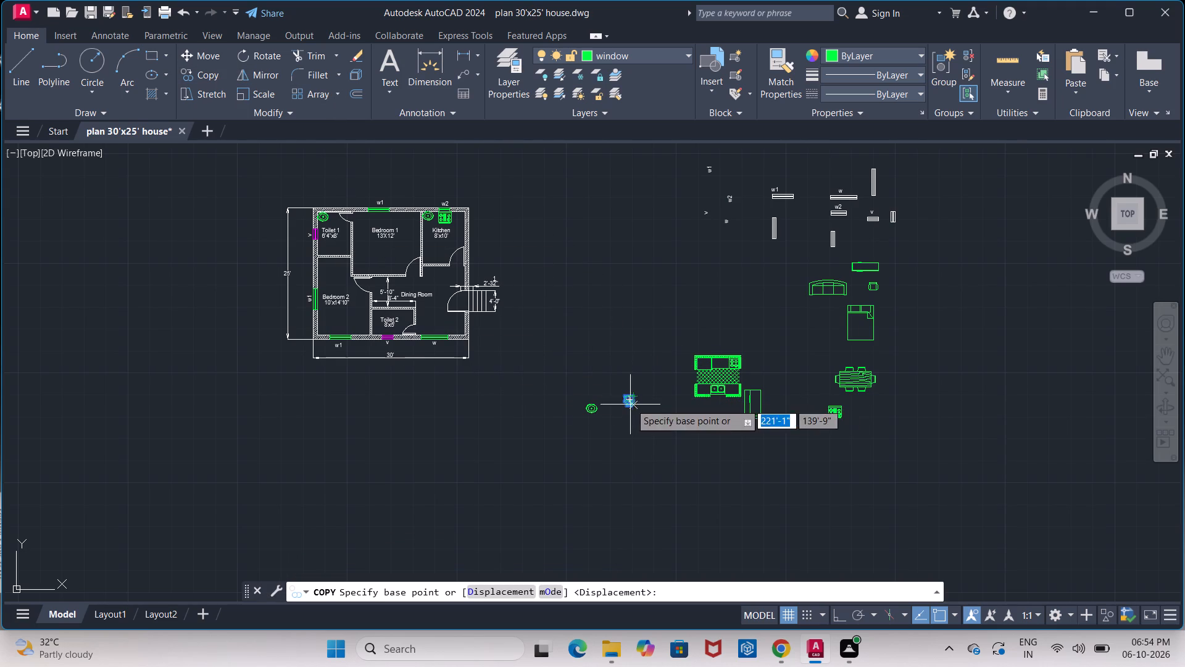
pyautogui.click(630, 401)
pyautogui.moveTo(360, 283); pyautogui.dragTo(473, 375, button='middle')
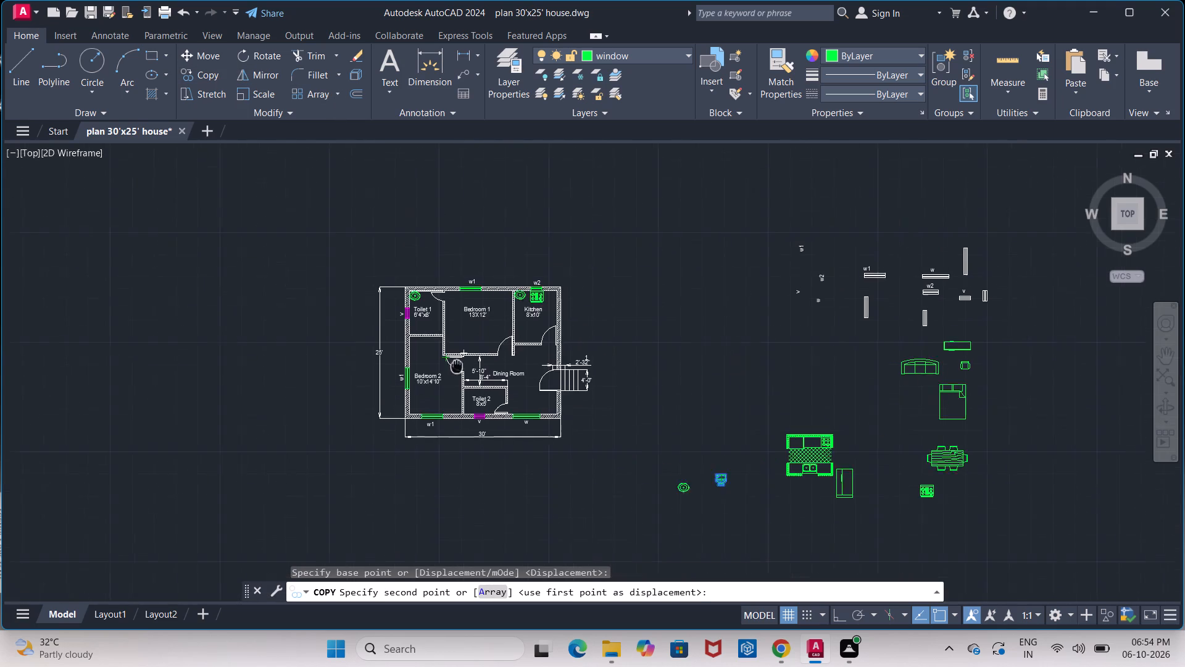
pyautogui.moveTo(473, 375); pyautogui.dragTo(473, 375, button='middle')
pyautogui.scroll(4, 448, 340)
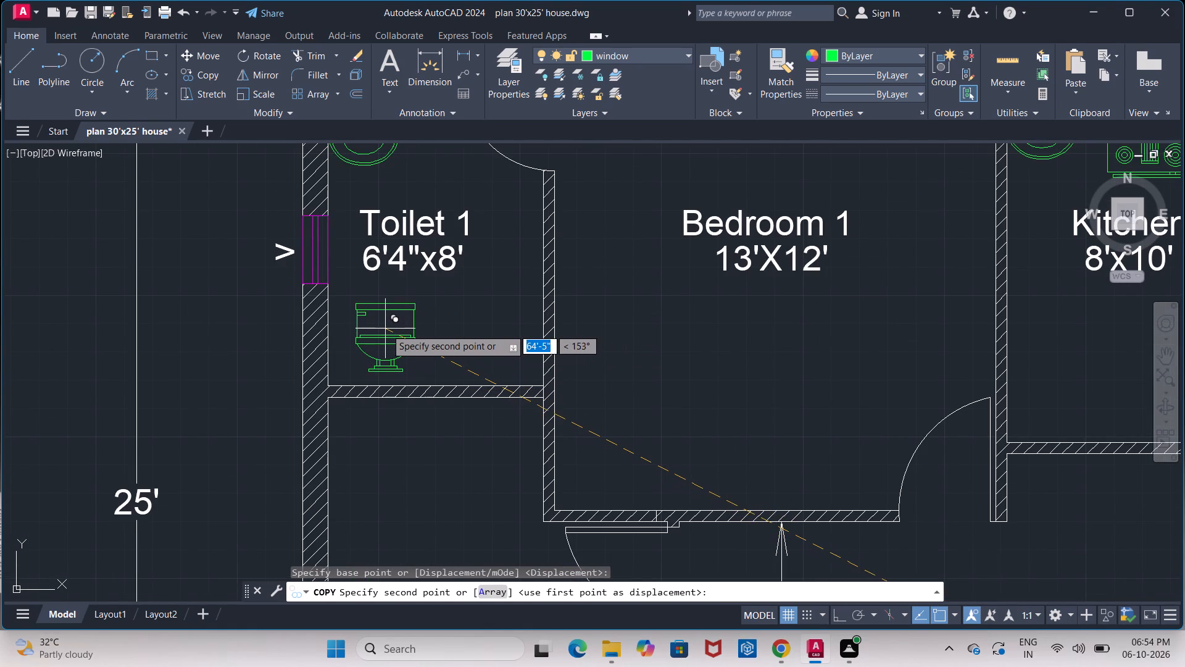
pyautogui.press('Tab')
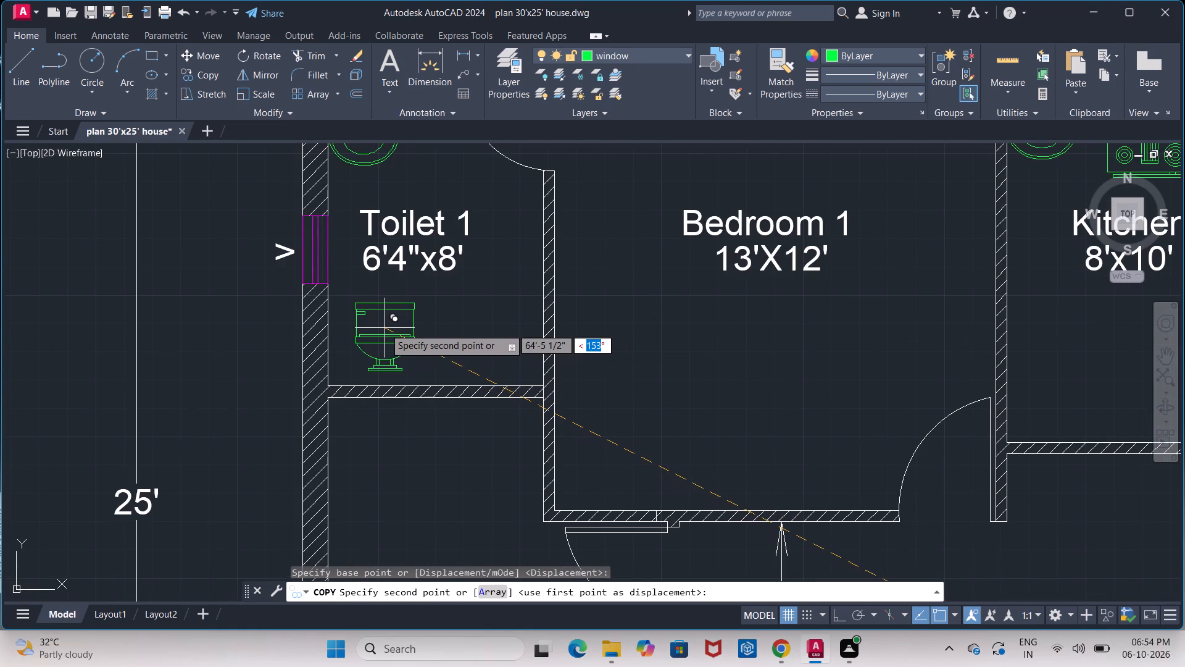
pyautogui.press('Tab')
pyautogui.press('Right')
pyautogui.press('Left')
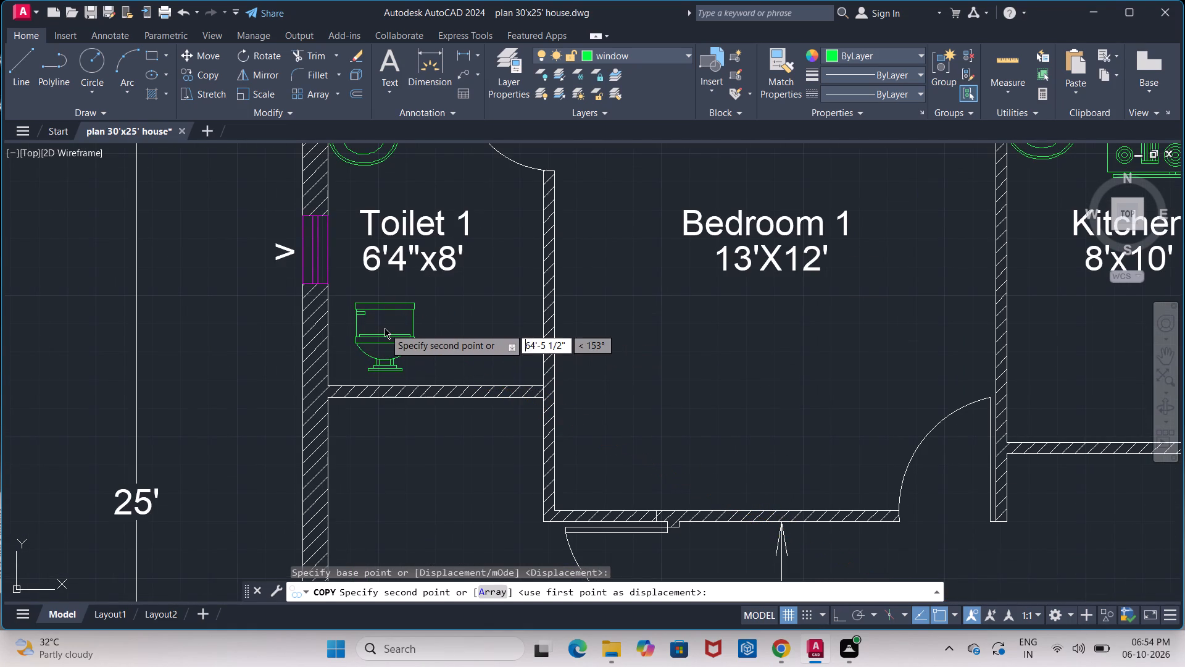
pyautogui.press('Right')
pyautogui.press('Left')
pyautogui.press('Up')
pyautogui.press('Down')
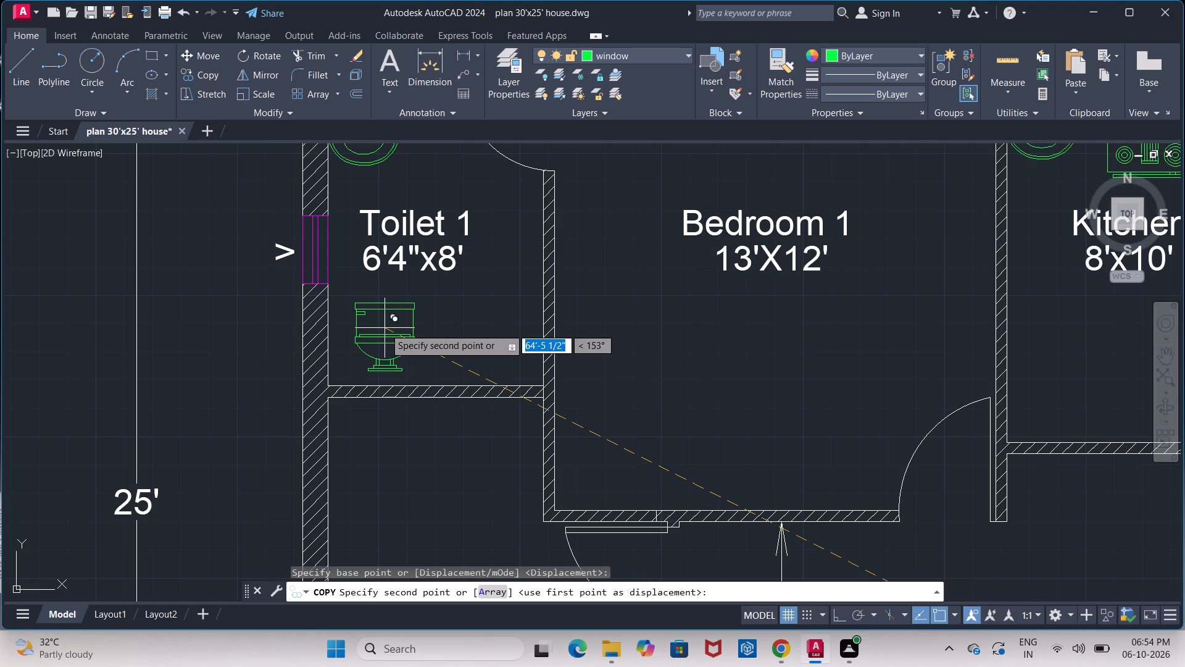
pyautogui.press('Up')
pyautogui.press('Down')
pyautogui.press('Up')
pyautogui.press('Down')
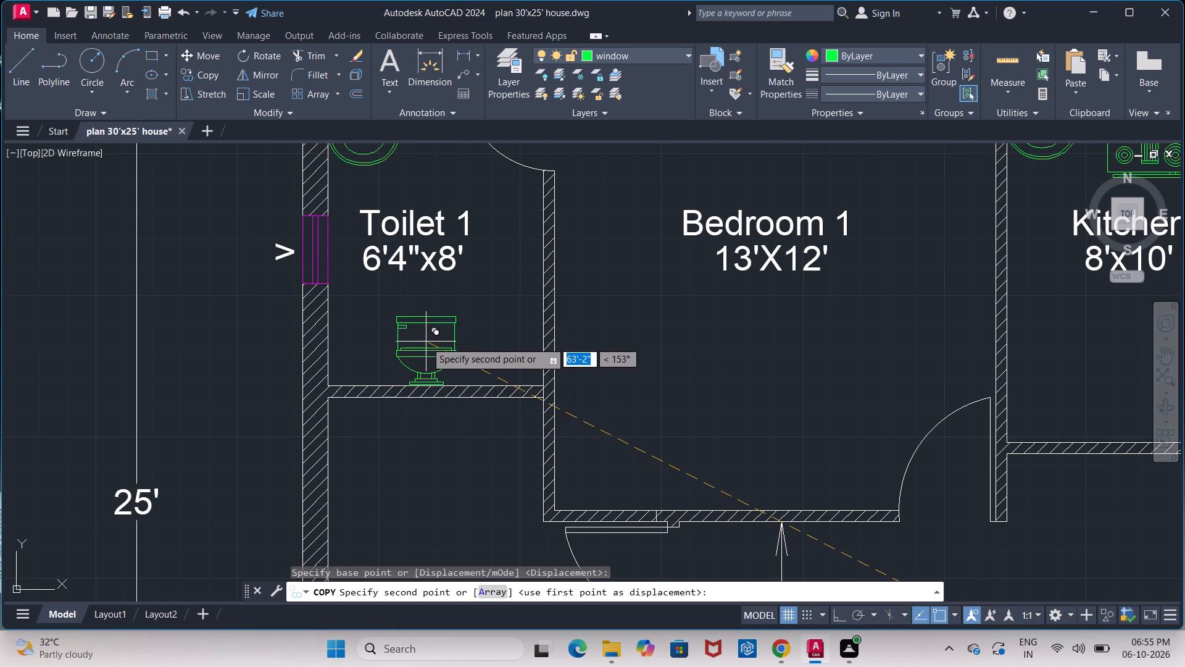
pyautogui.click(430, 315)
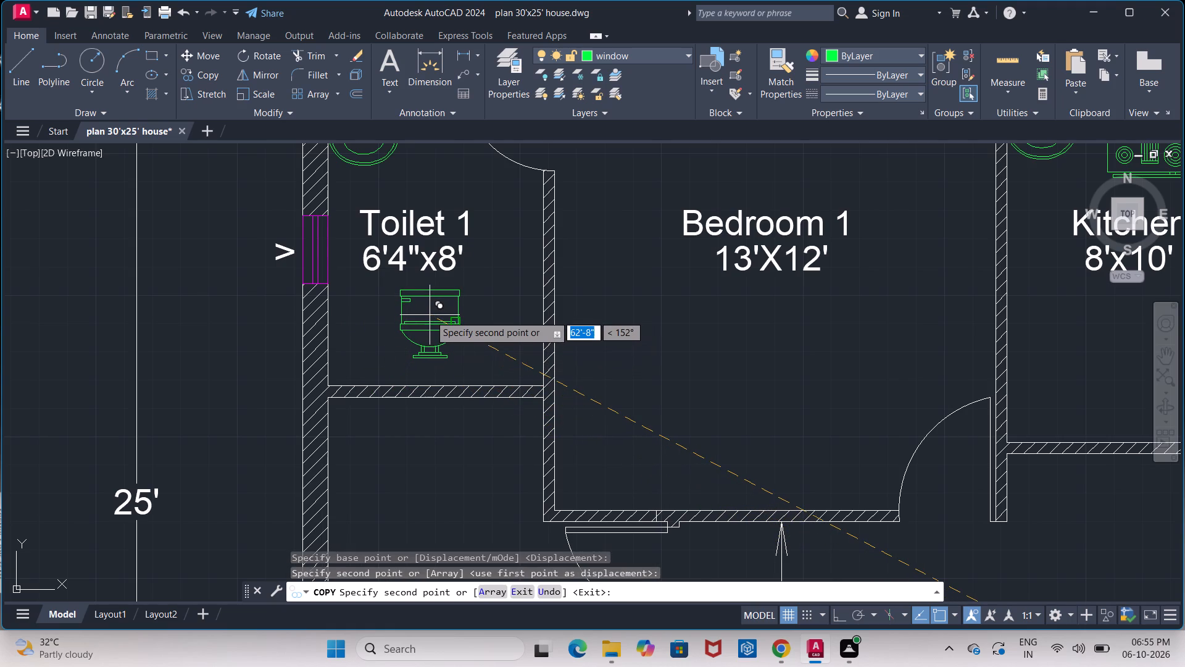
pyautogui.press('Escape')
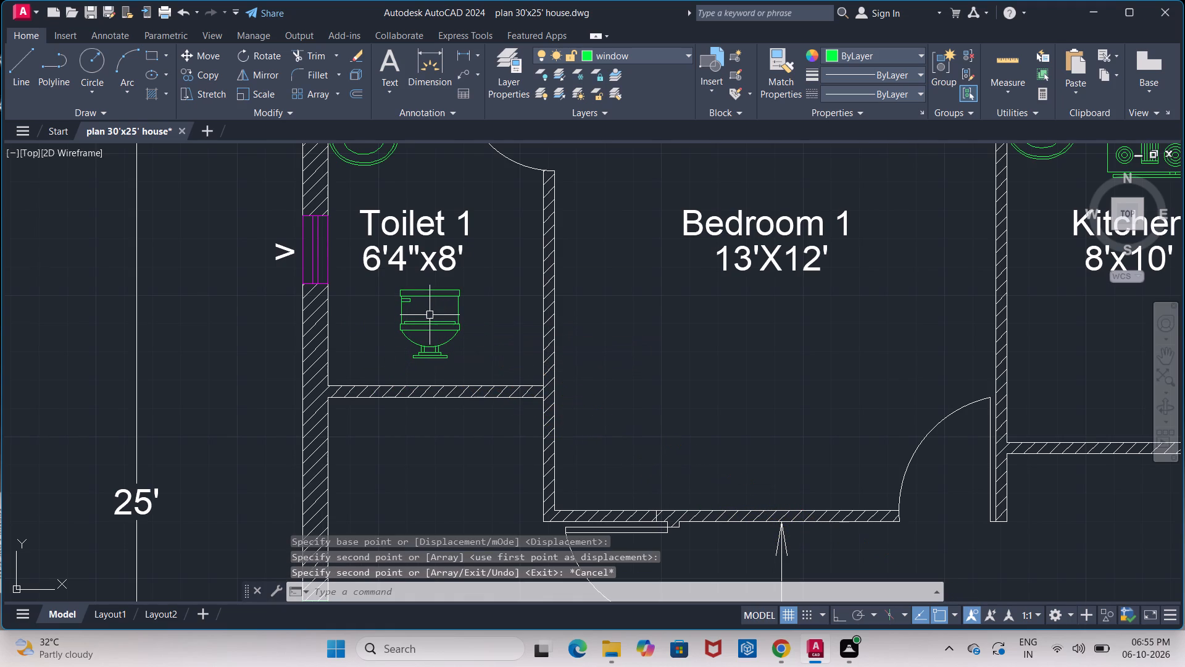
# Erase the toilet seat (WC) block below the Toilet 1 room label.
pyautogui.click(430, 315)
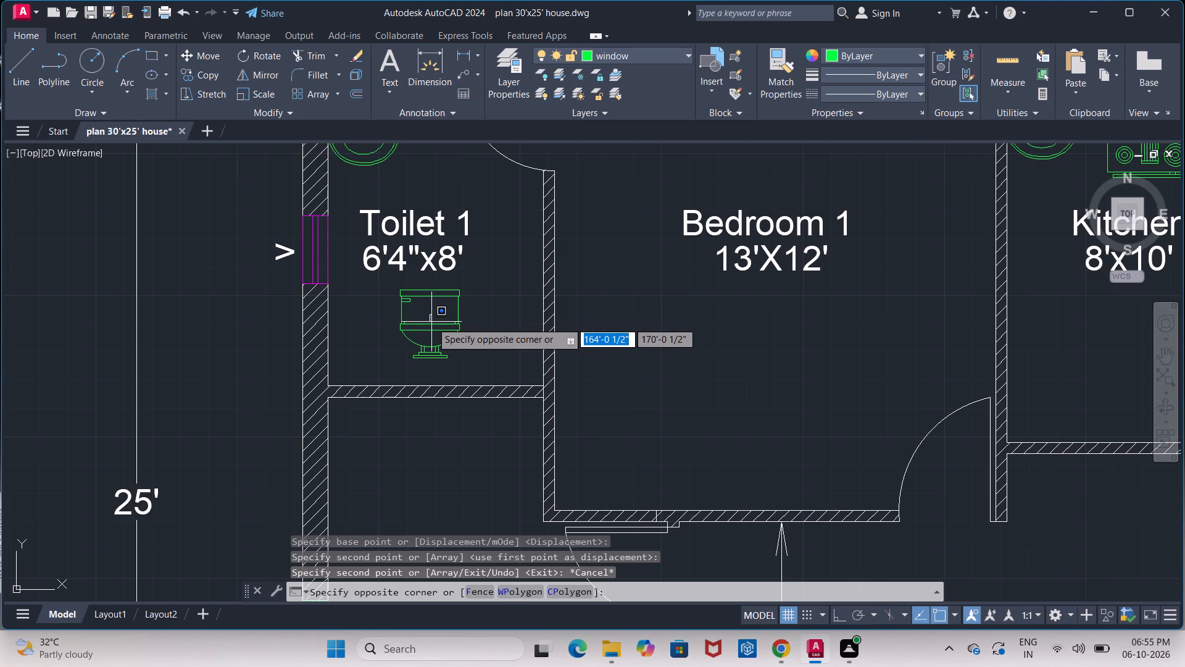
pyautogui.press('Escape')
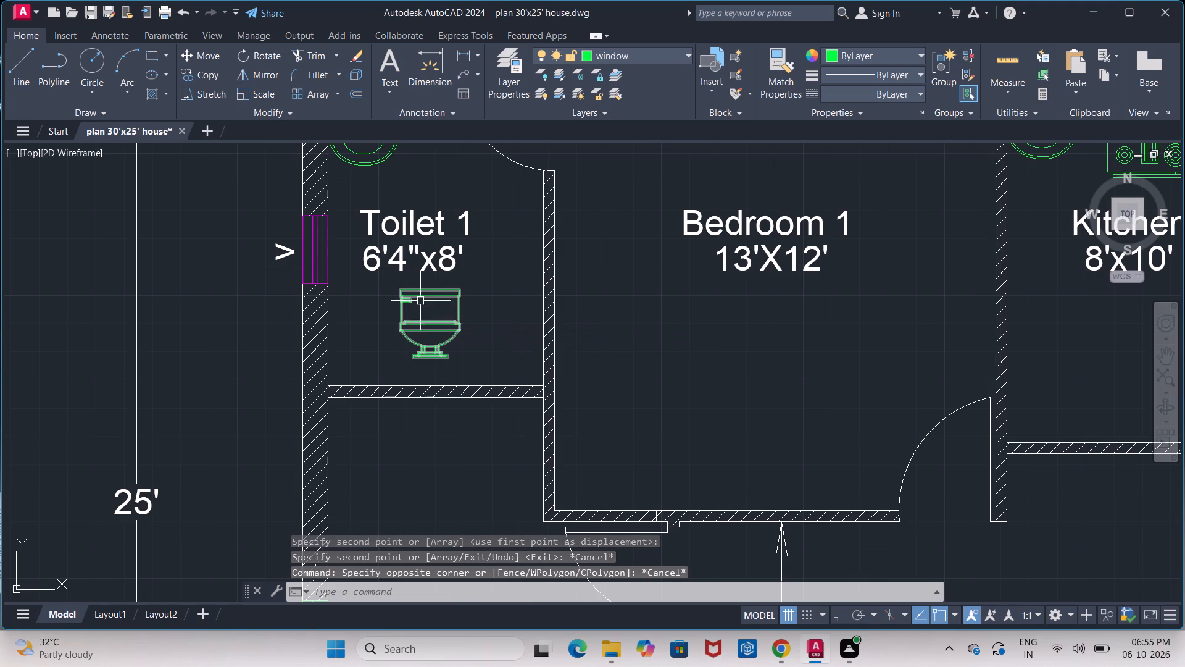
pyautogui.click(393, 282)
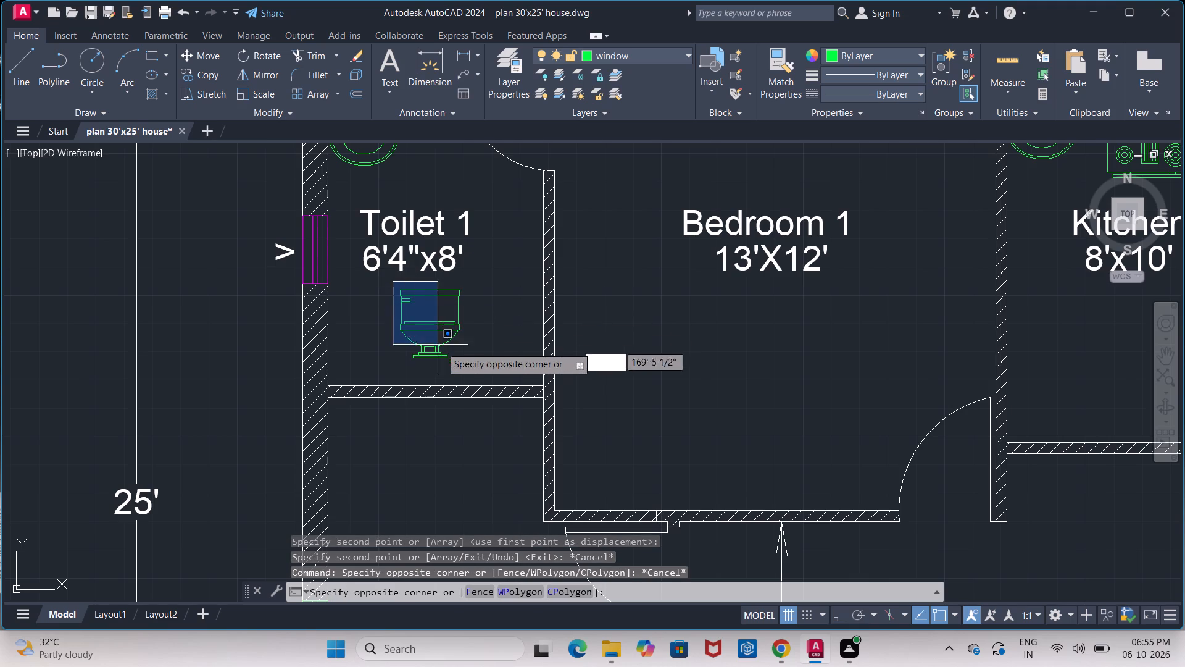
pyautogui.click(464, 364)
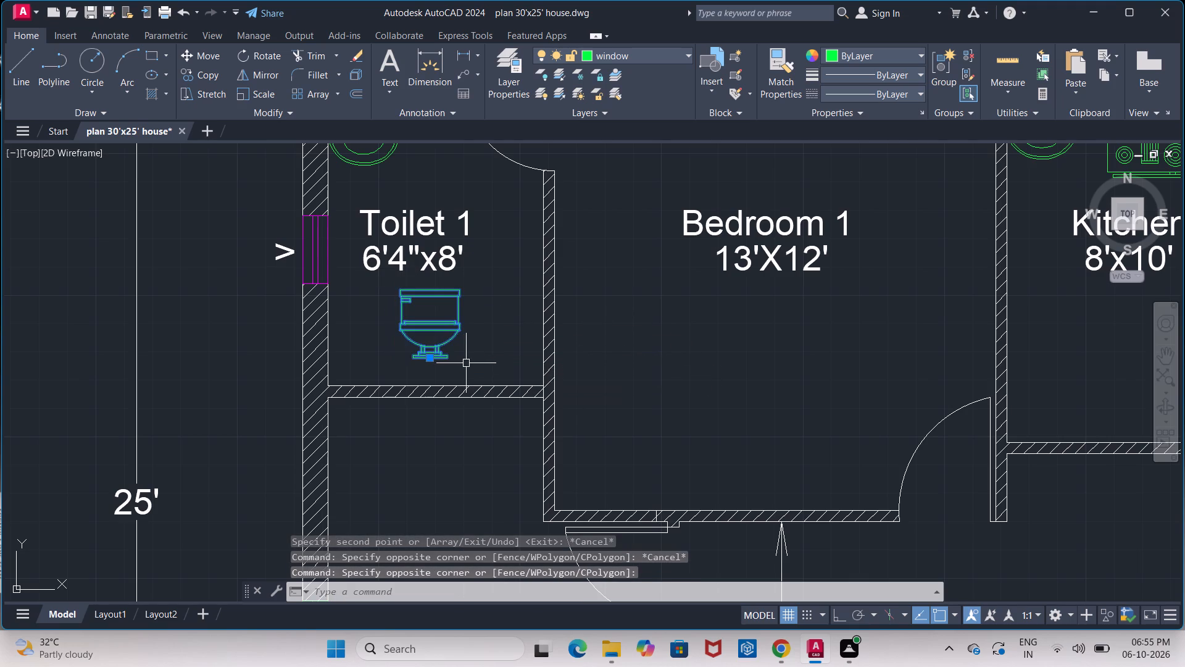
pyautogui.press('Delete')
# Copy the spare WC block outside the plan to an empty spot above the oval basin block.
pyautogui.scroll(-2, 466, 363)
pyautogui.scroll(-1, 515, 447)
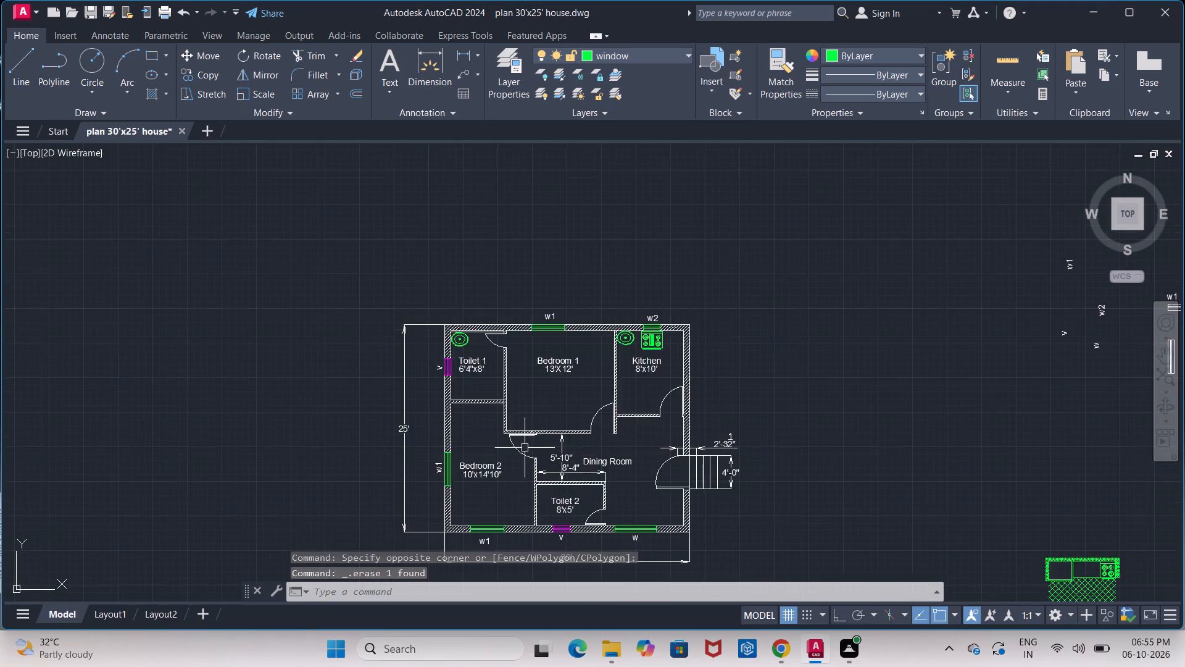
pyautogui.scroll(-1, 525, 445)
pyautogui.moveTo(536, 425); pyautogui.dragTo(404, 241, button='middle')
pyautogui.scroll(1, 625, 333)
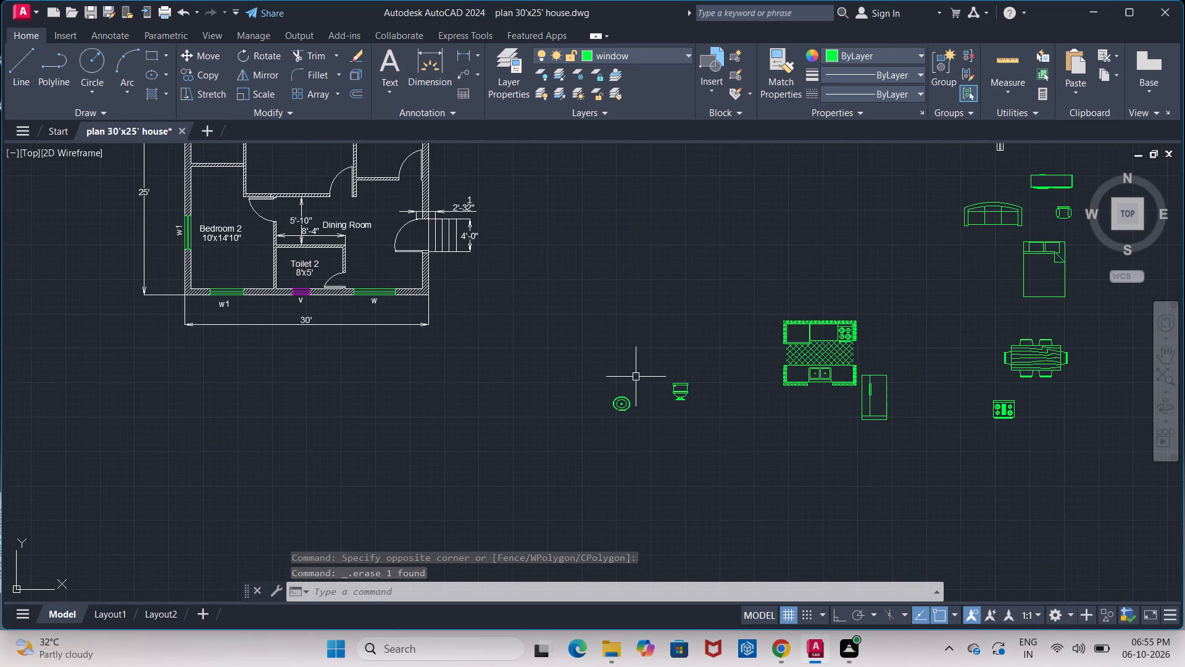
pyautogui.moveTo(636, 377); pyautogui.dragTo(497, 295, button='middle')
pyautogui.scroll(1, 636, 377)
pyautogui.click(535, 296)
pyautogui.click(607, 359)
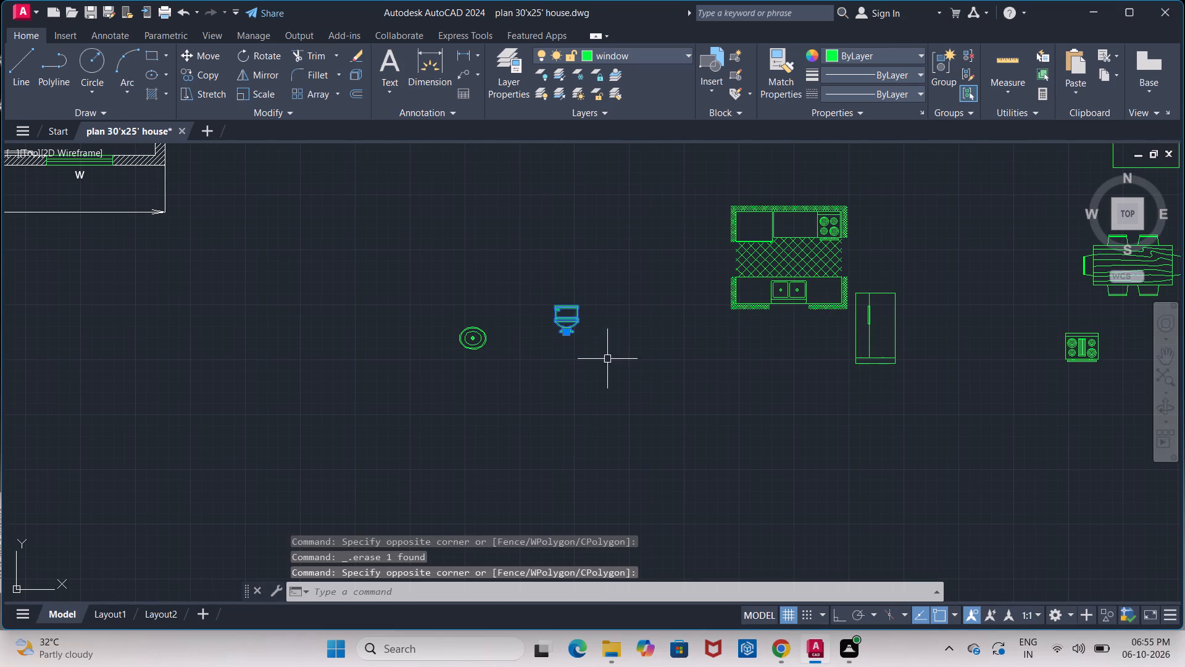
pyautogui.click(202, 72)
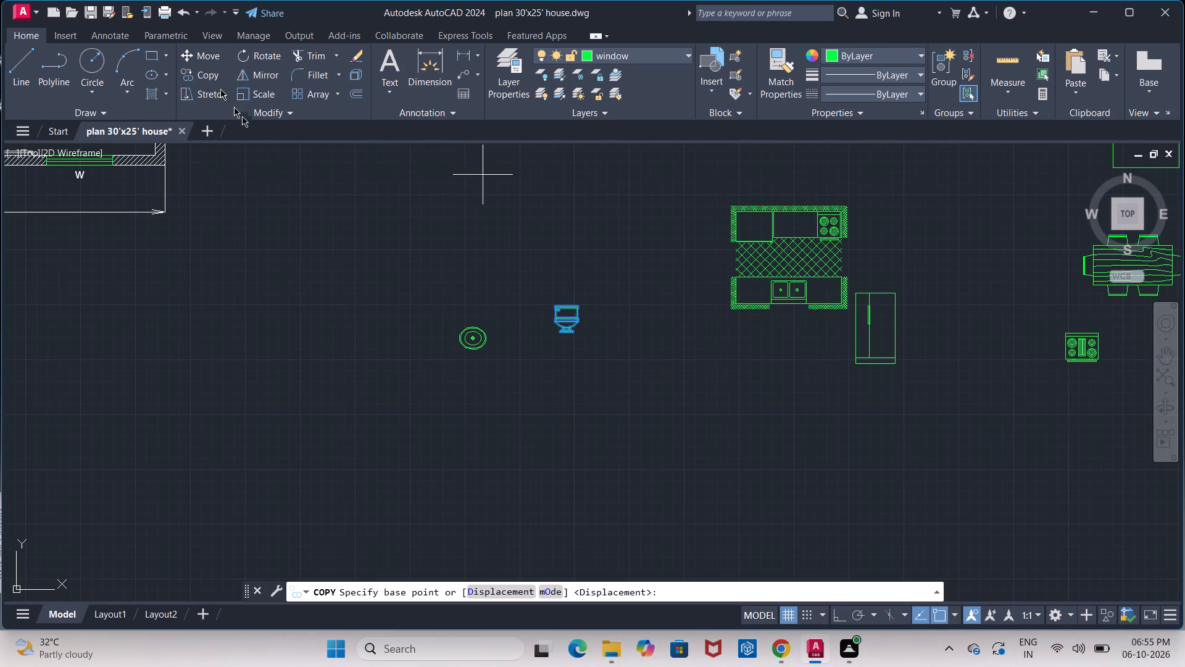
pyautogui.click(561, 308)
pyautogui.click(457, 221)
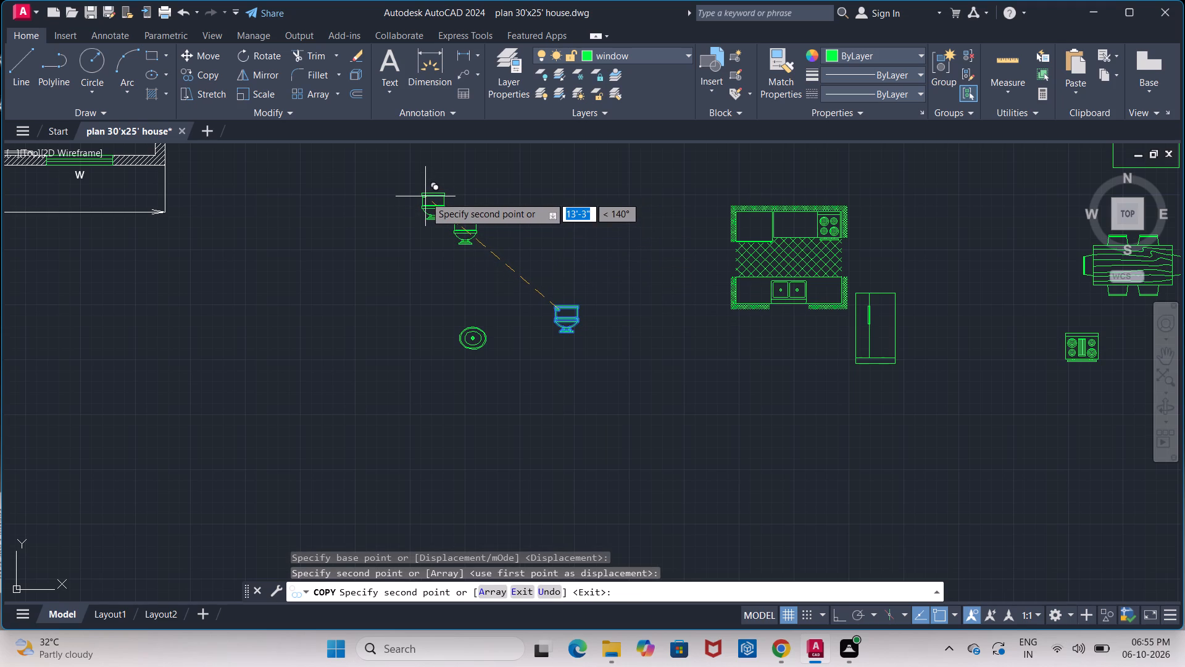
pyautogui.press('Escape')
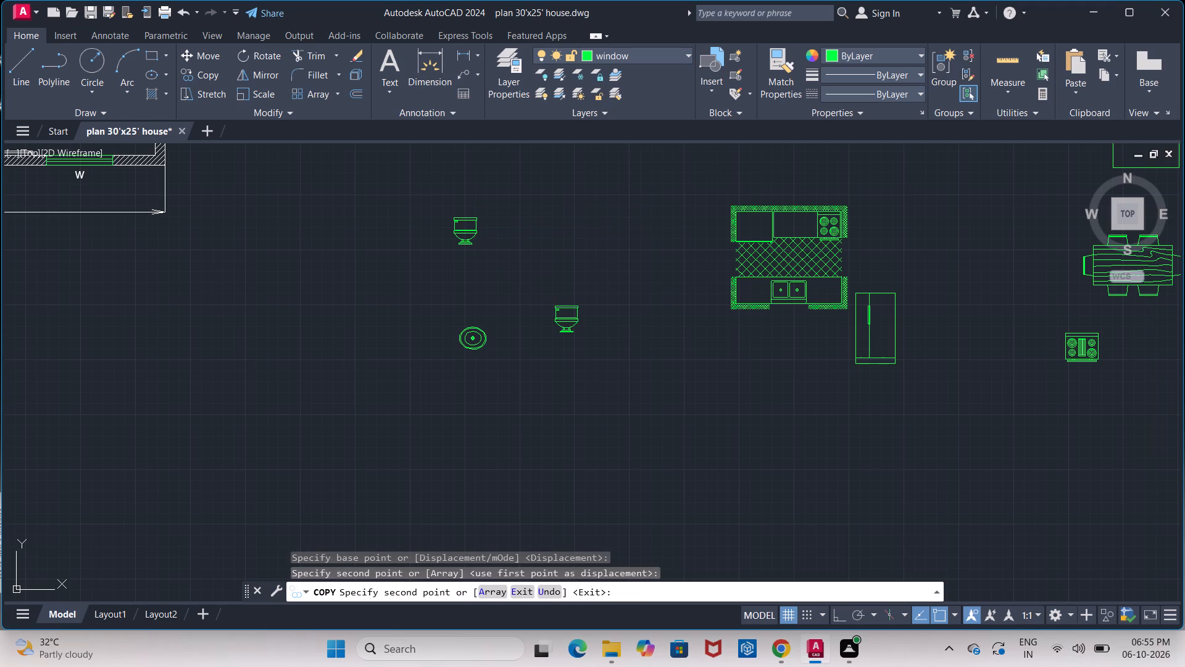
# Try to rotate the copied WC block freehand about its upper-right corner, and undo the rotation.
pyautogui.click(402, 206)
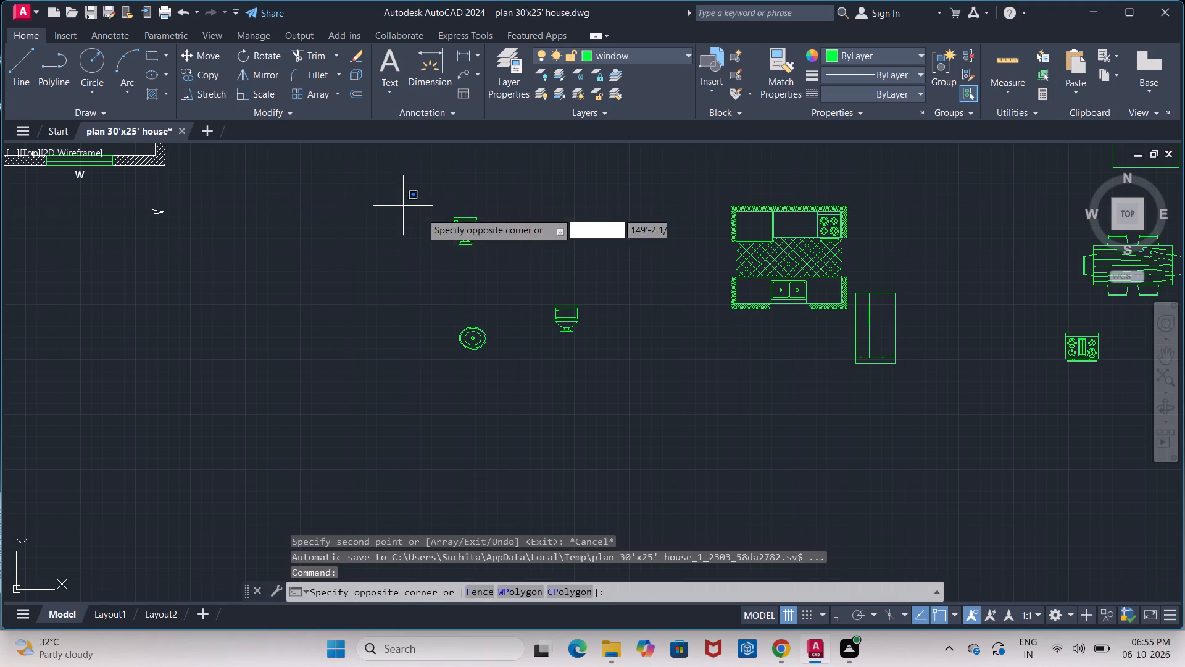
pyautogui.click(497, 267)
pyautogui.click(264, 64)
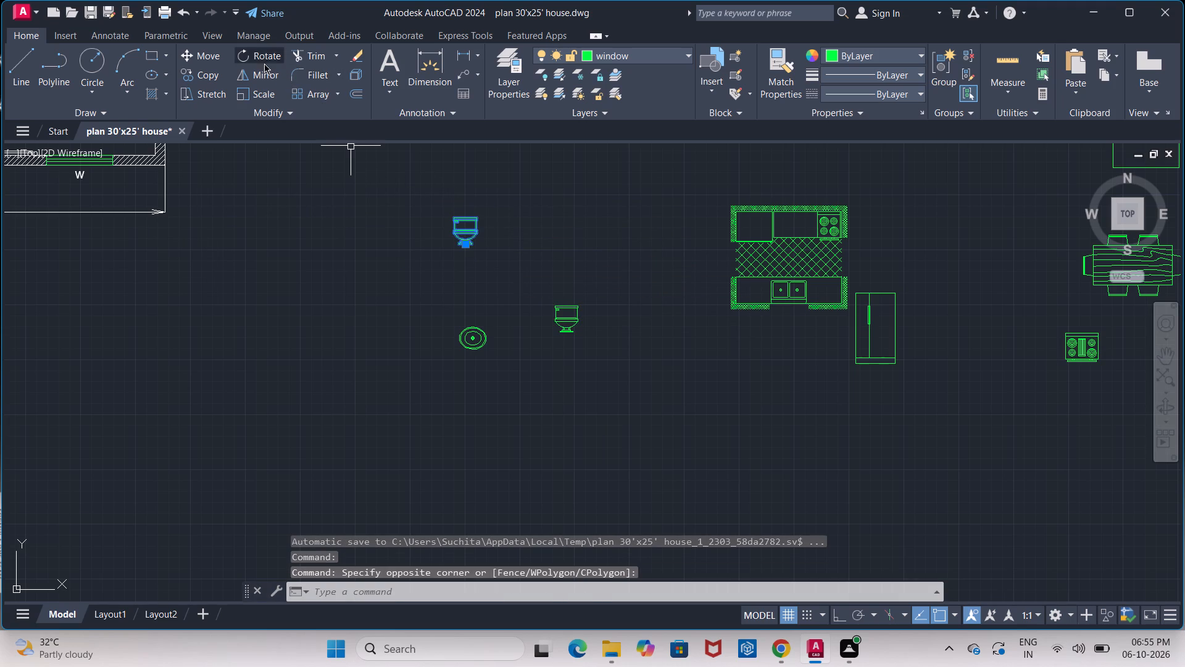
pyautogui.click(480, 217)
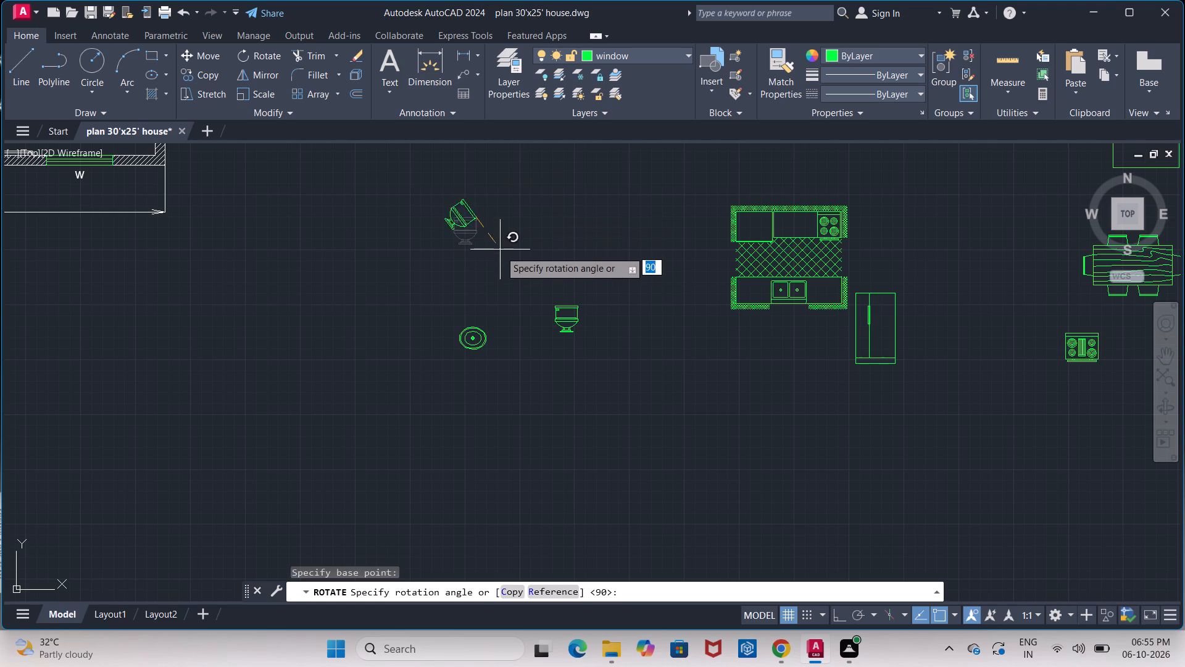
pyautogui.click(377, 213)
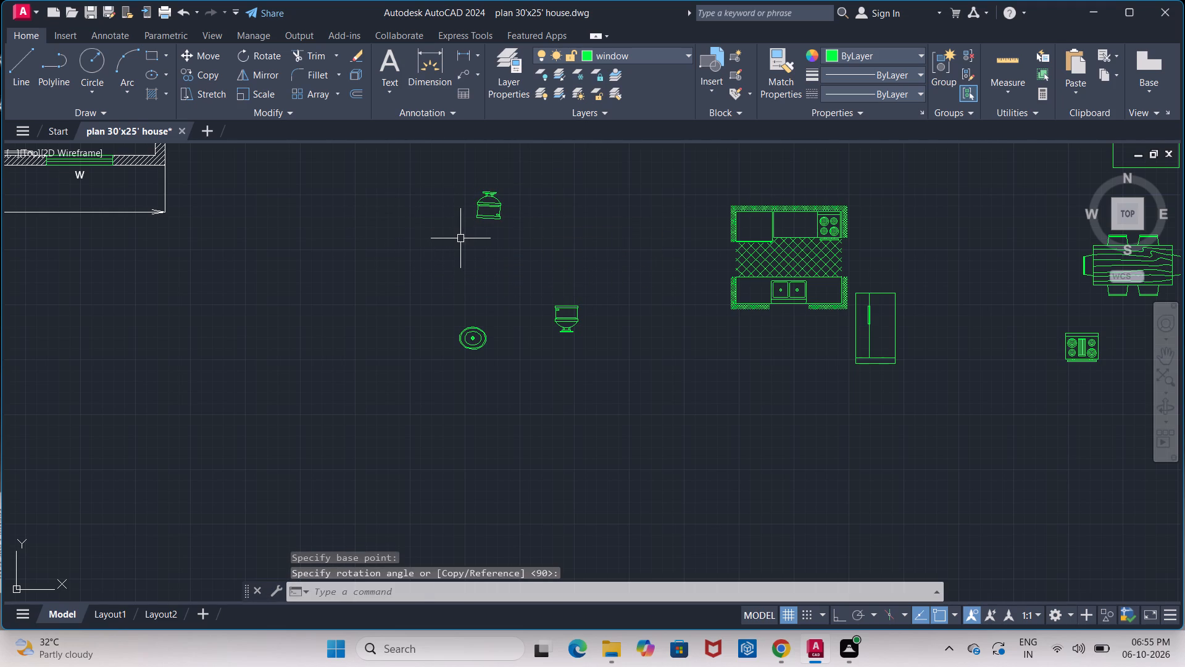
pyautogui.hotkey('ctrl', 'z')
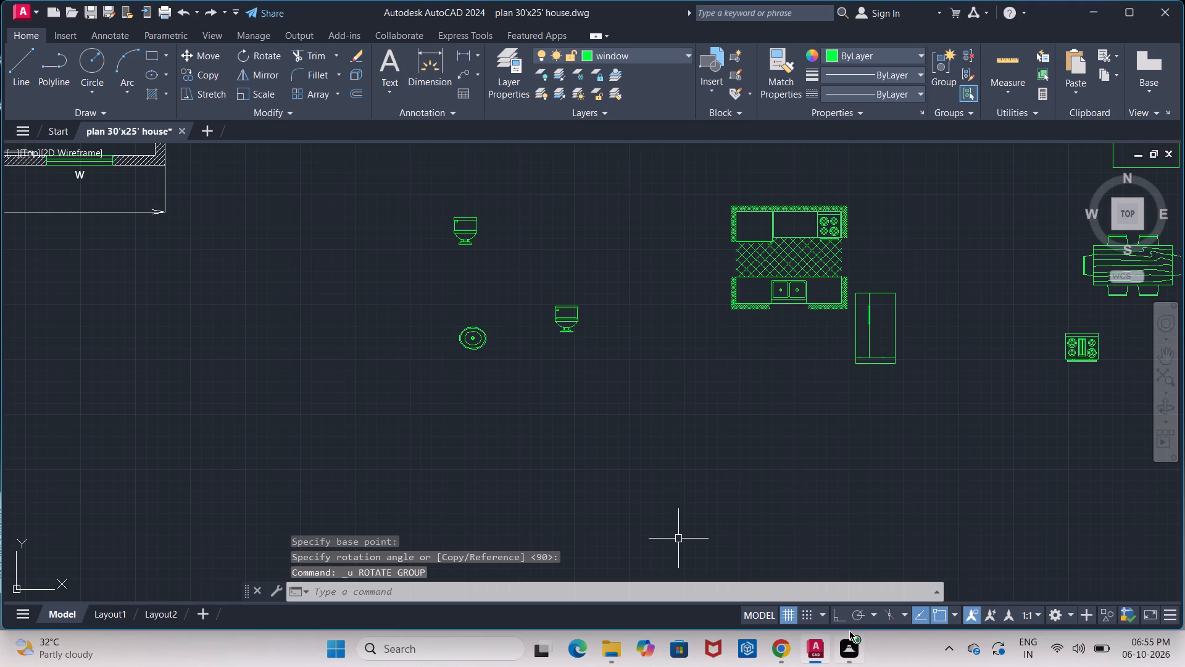
# Turn Ortho on and rotate the copied WC block 90° about its upper-right corner.
pyautogui.click(839, 623)
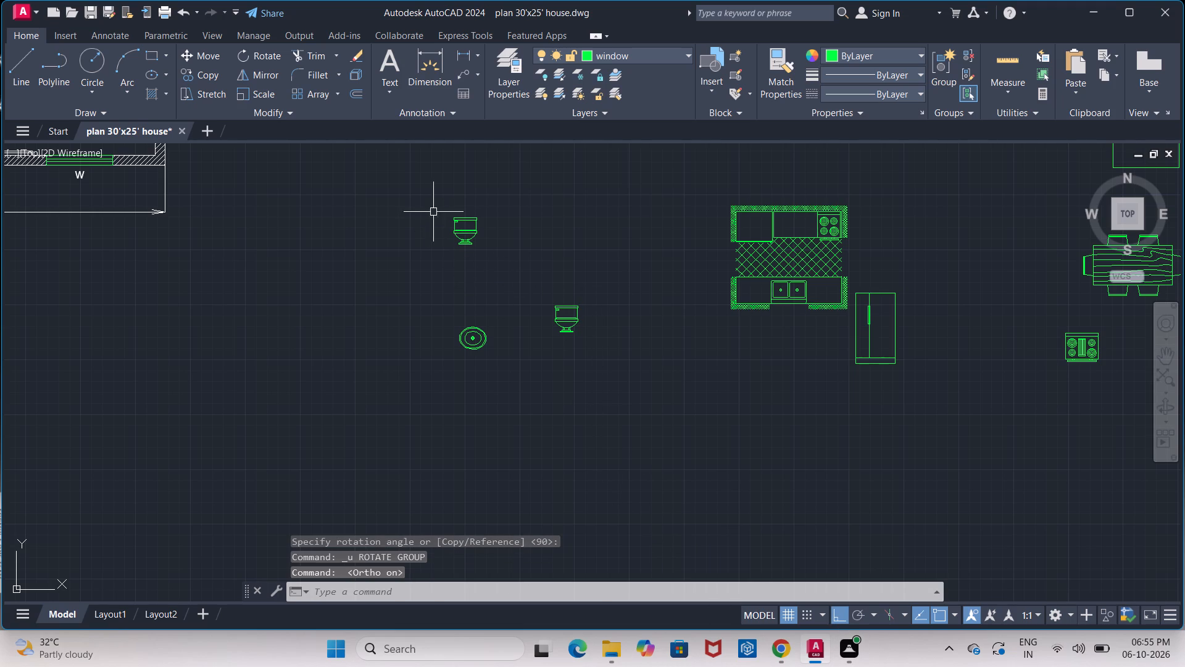
pyautogui.click(433, 201)
pyautogui.click(499, 253)
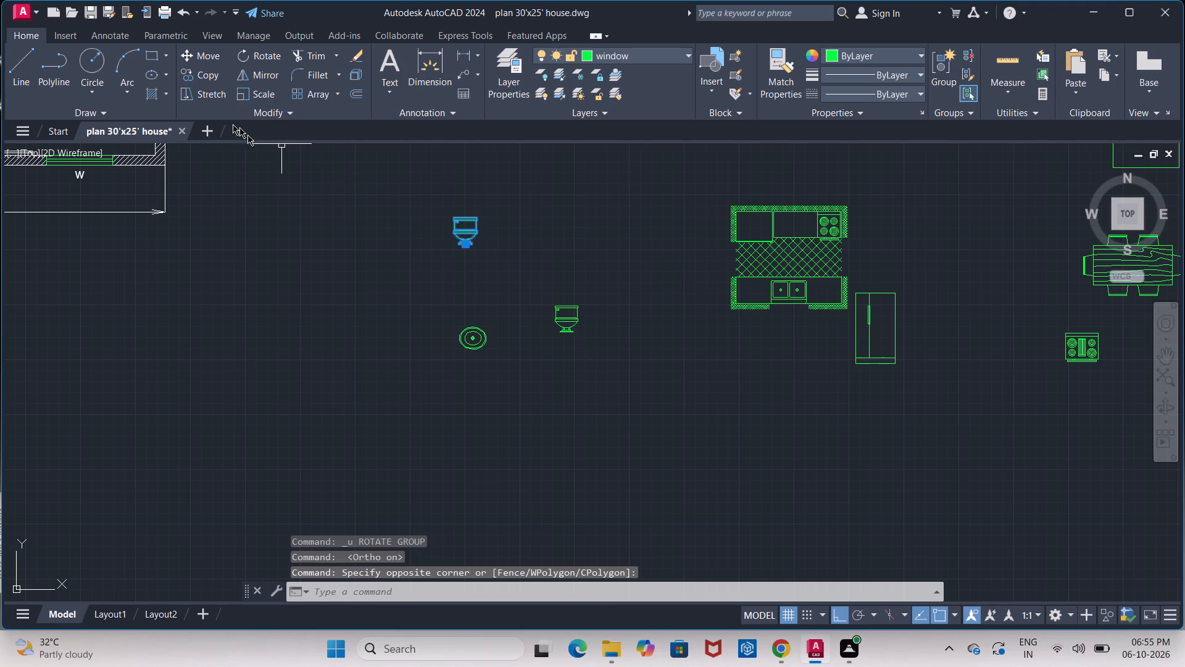
pyautogui.click(261, 58)
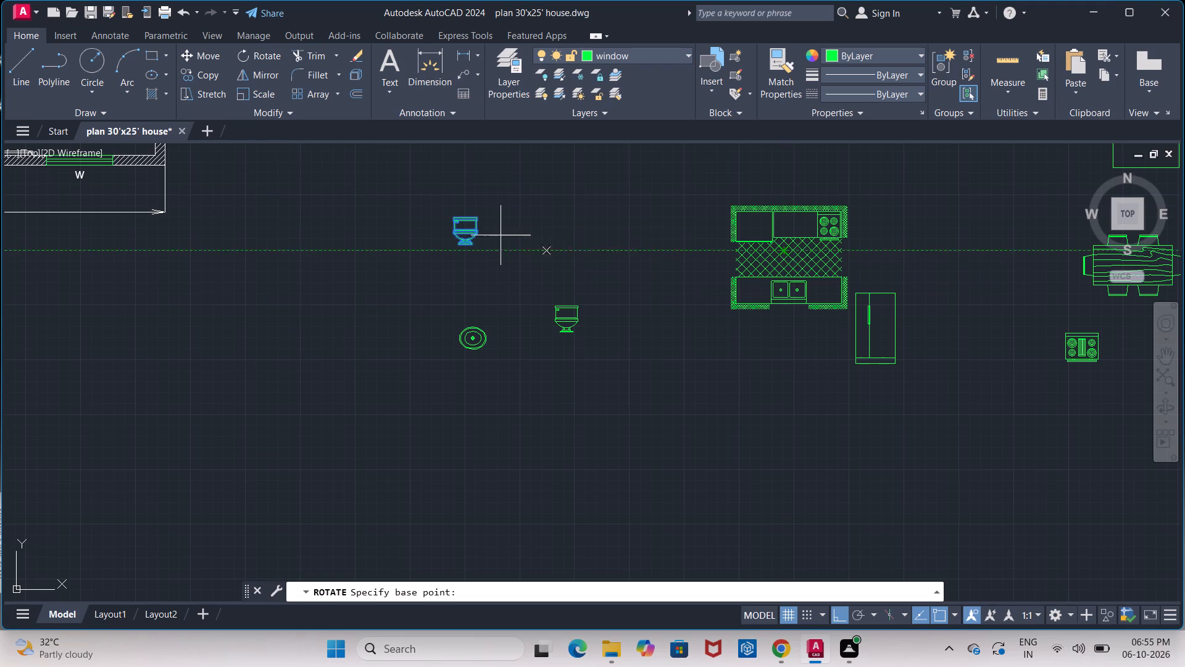
pyautogui.click(478, 216)
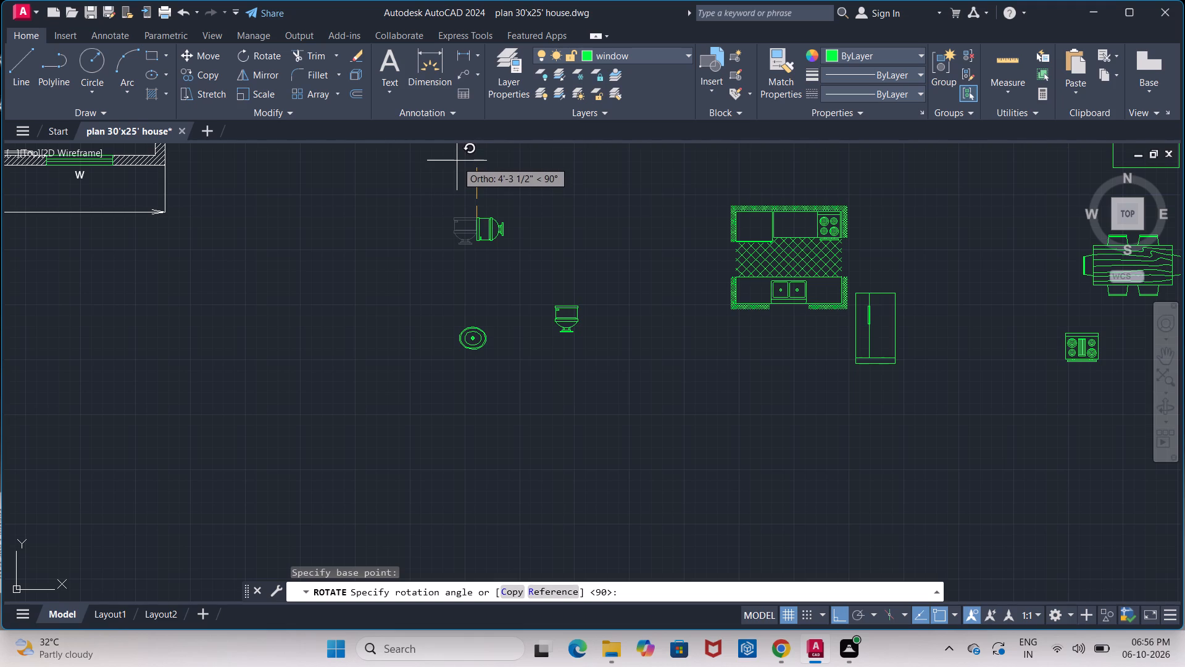
pyautogui.click(456, 159)
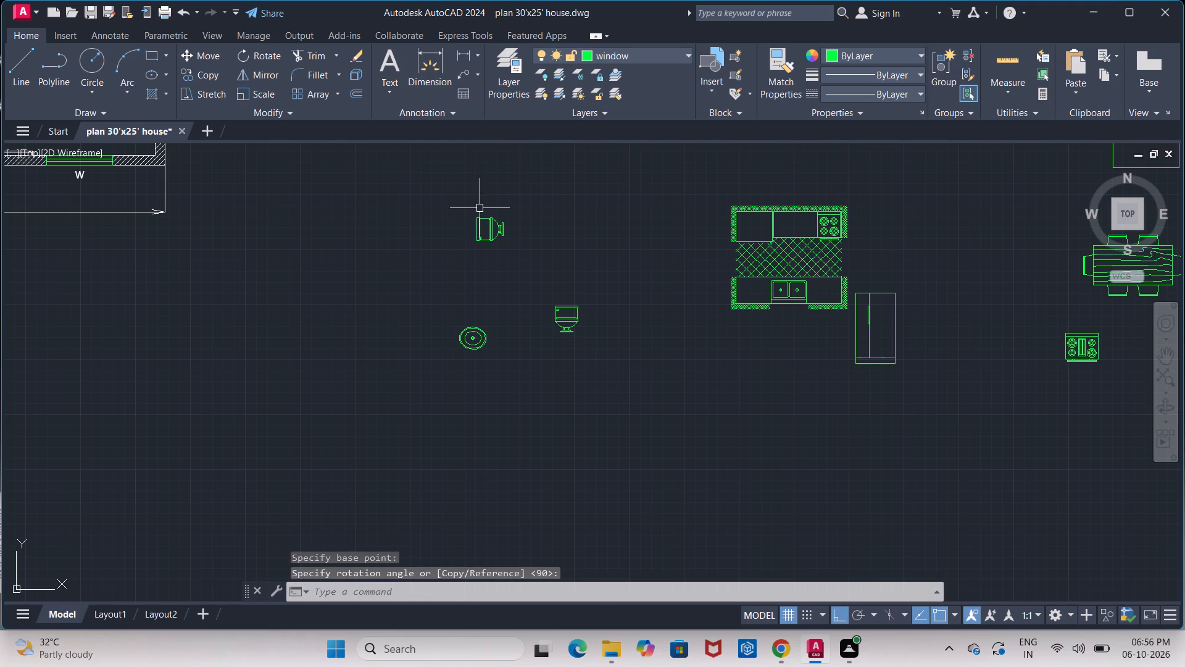
# Move the rotated WC block, with Ortho off, against Toilet 1's exterior side wall, below the ventilator.
pyautogui.click(453, 202)
pyautogui.click(527, 250)
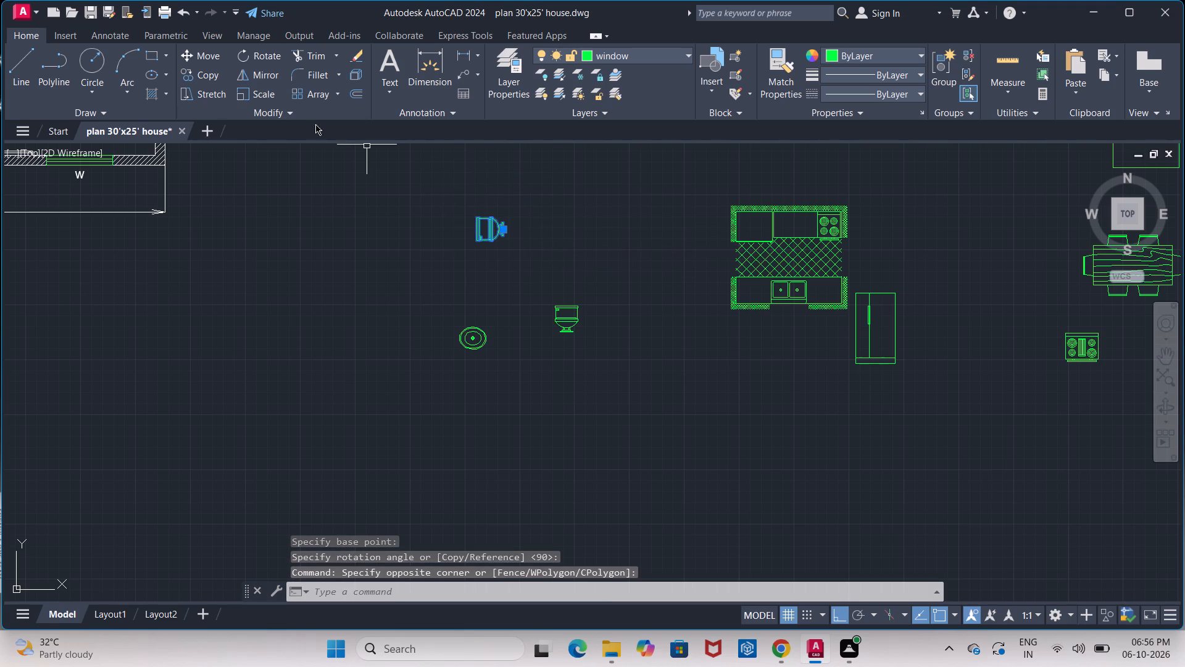
pyautogui.click(217, 62)
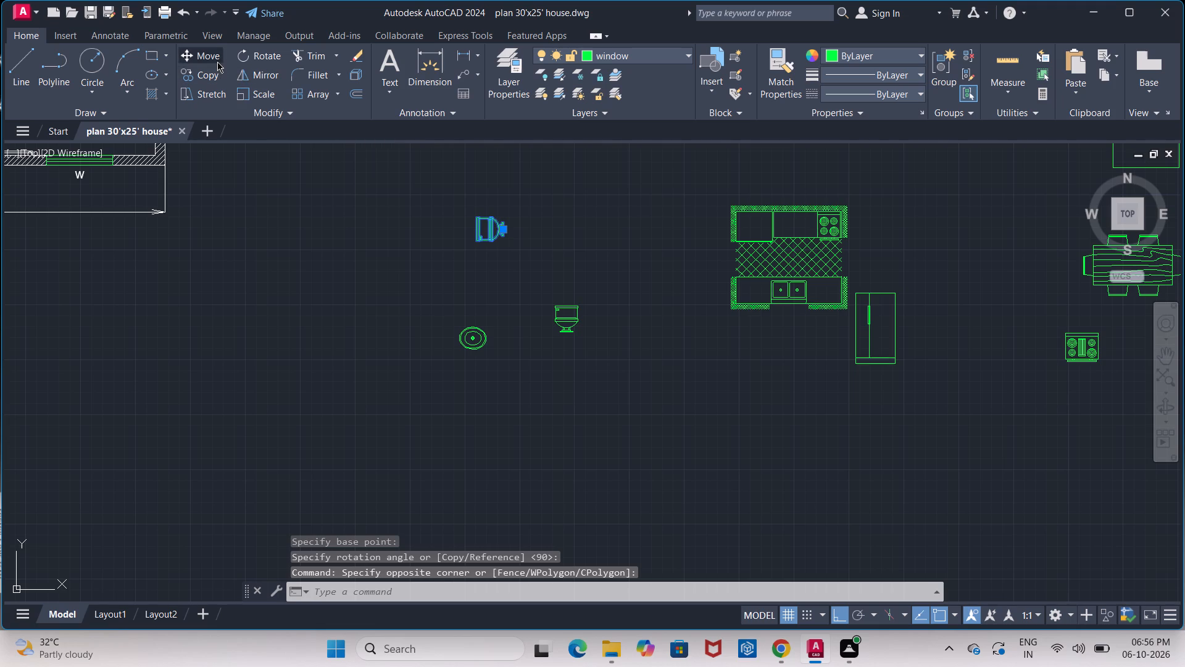
pyautogui.click(479, 243)
pyautogui.moveTo(324, 220); pyautogui.dragTo(453, 375, button='middle')
pyautogui.scroll(-1, 324, 220)
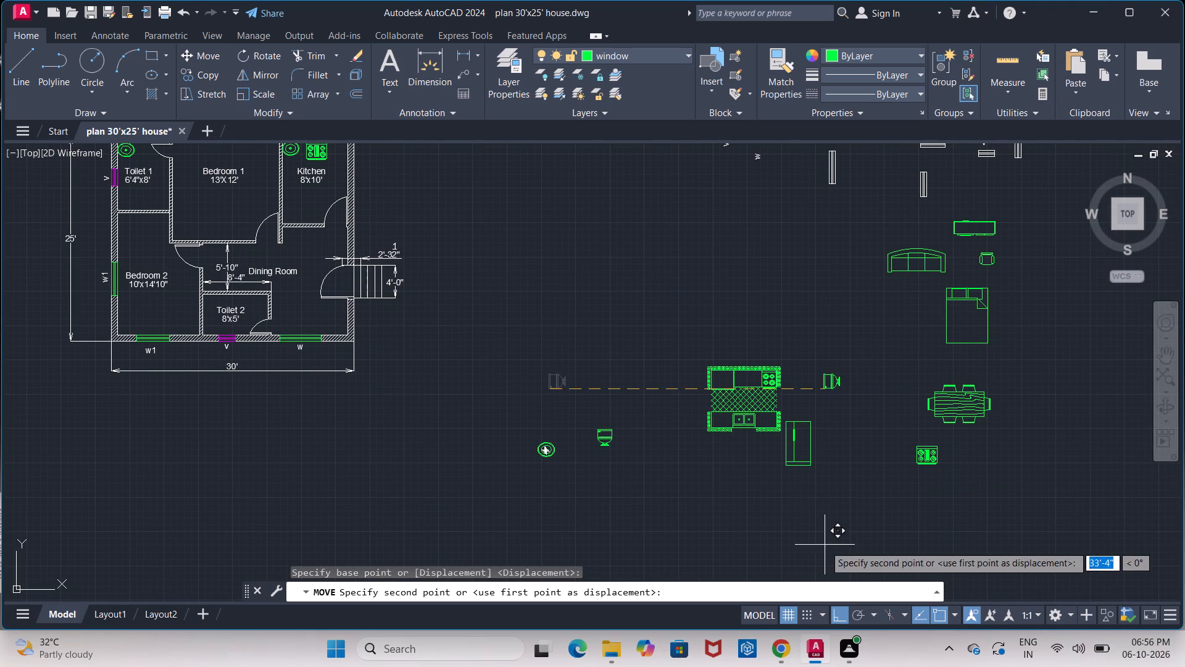
pyautogui.click(843, 613)
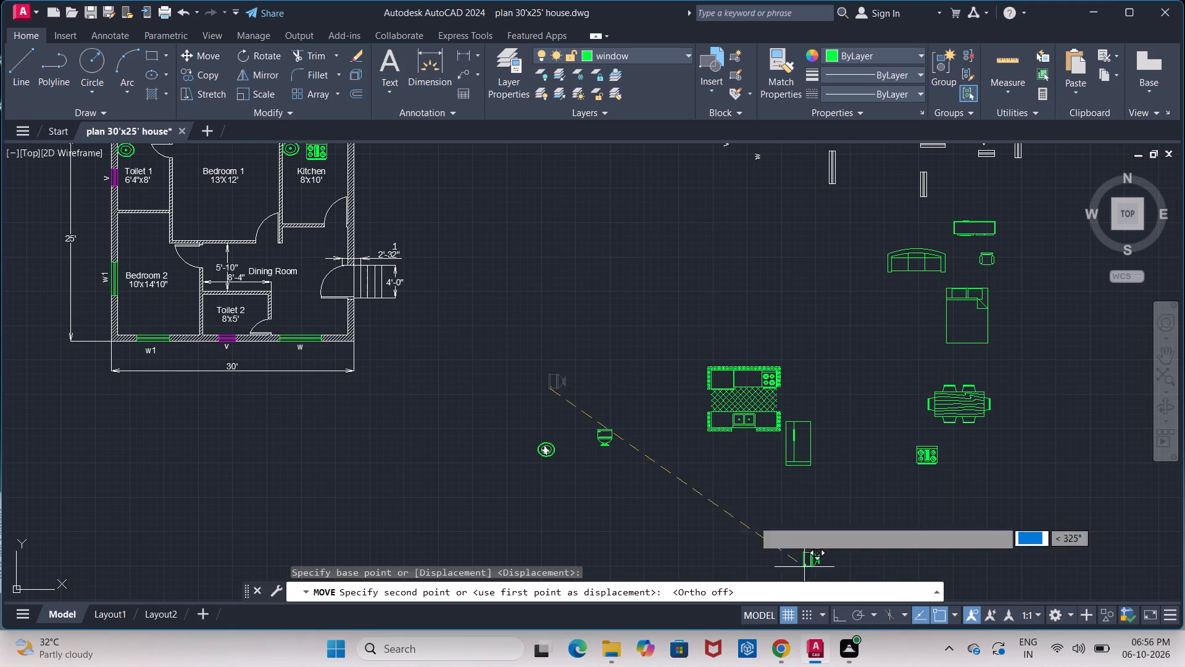
pyautogui.moveTo(405, 293); pyautogui.dragTo(624, 437, button='middle')
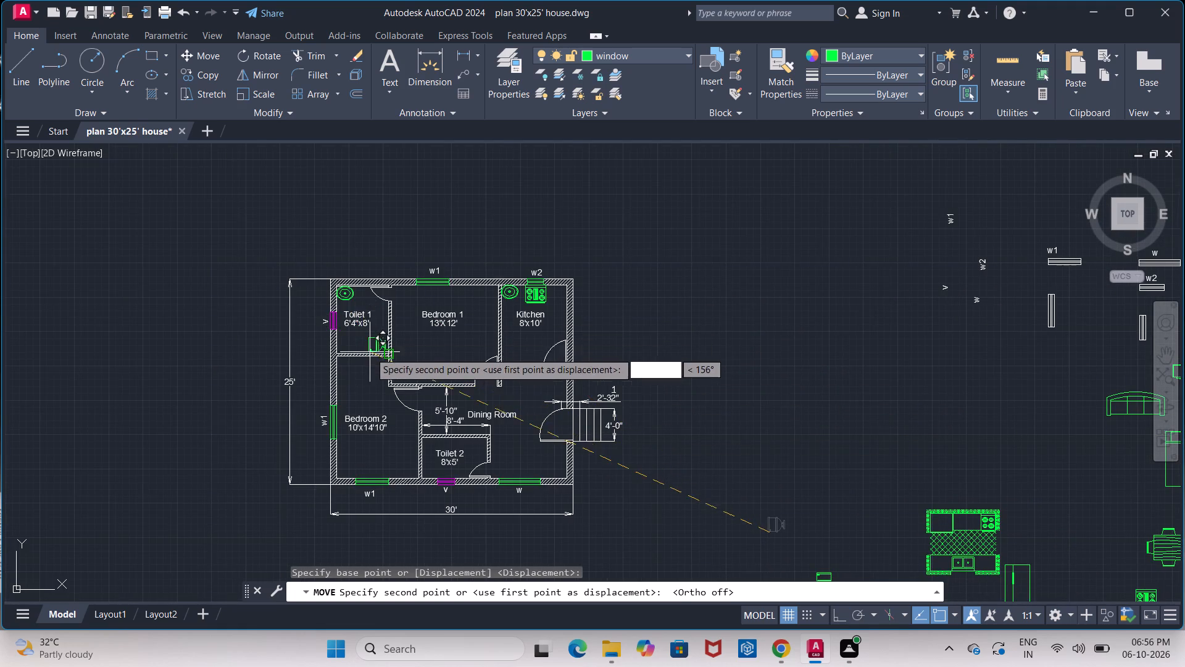
pyautogui.scroll(3, 370, 352)
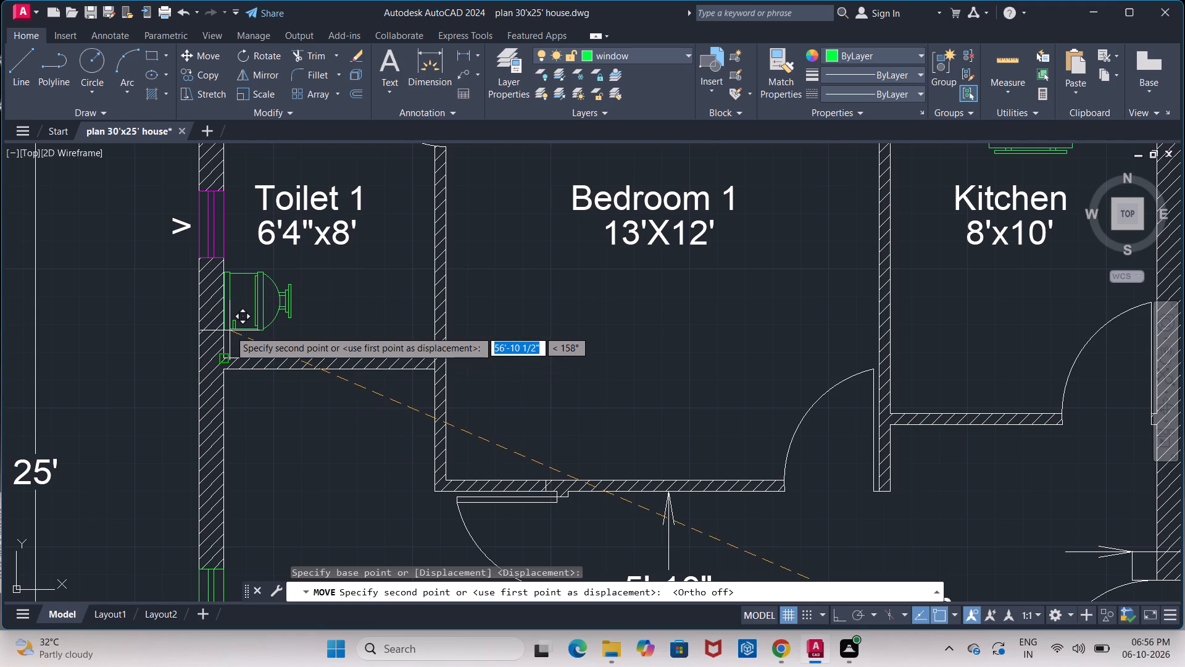
pyautogui.scroll(3, 230, 330)
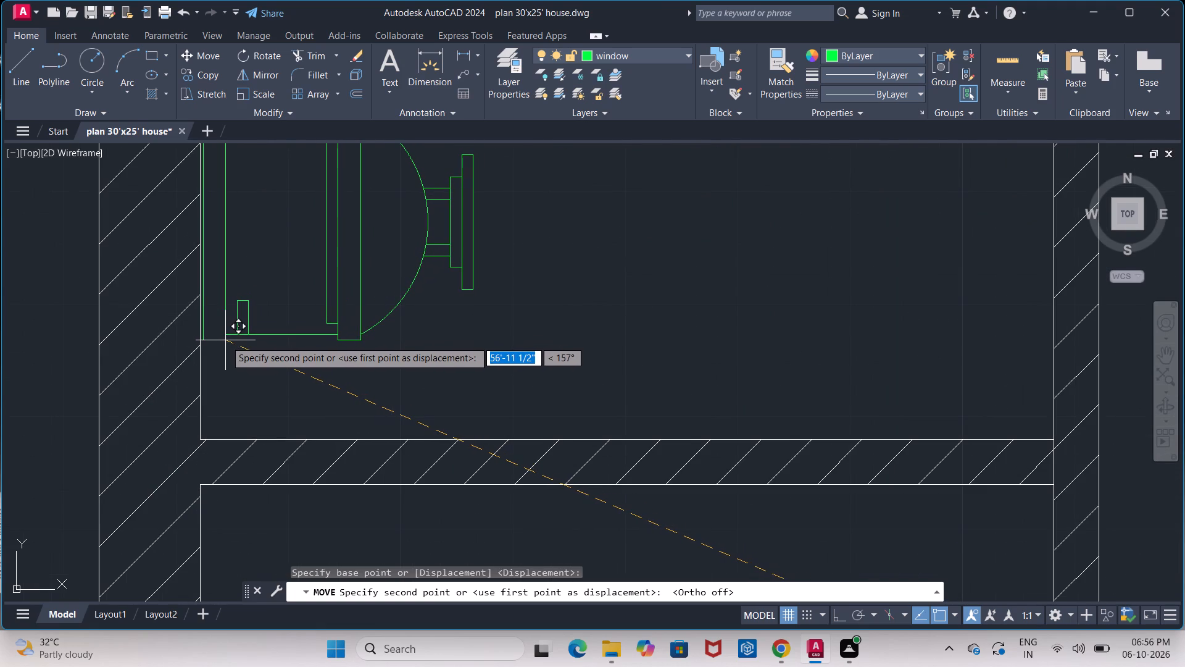
pyautogui.click(225, 340)
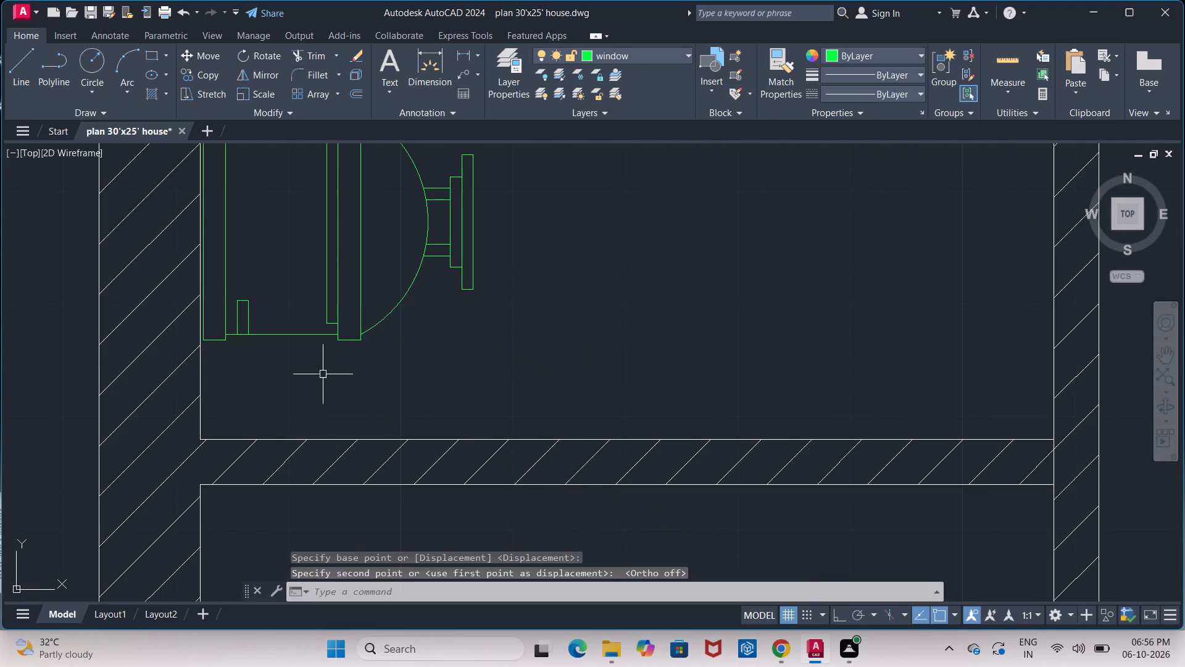
# Open DesignCenter and look through the blocks of the Fasteners - US.dwg sample drawing in the DesignCenter folder.
pyautogui.scroll(-2, 325, 375)
pyautogui.scroll(-2, 376, 380)
pyautogui.moveTo(422, 378); pyautogui.dragTo(336, 333, button='middle')
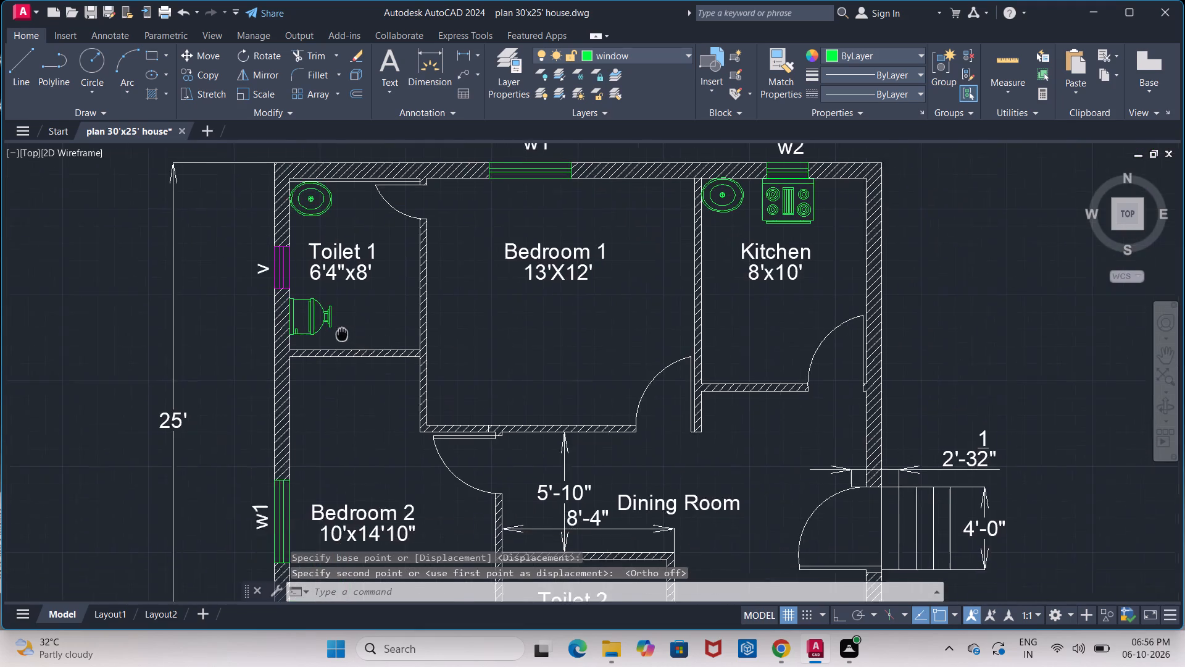
pyautogui.moveTo(336, 333); pyautogui.dragTo(311, 325, button='middle')
pyautogui.scroll(-1, 364, 334)
pyautogui.moveTo(450, 379); pyautogui.dragTo(364, 250, button='middle')
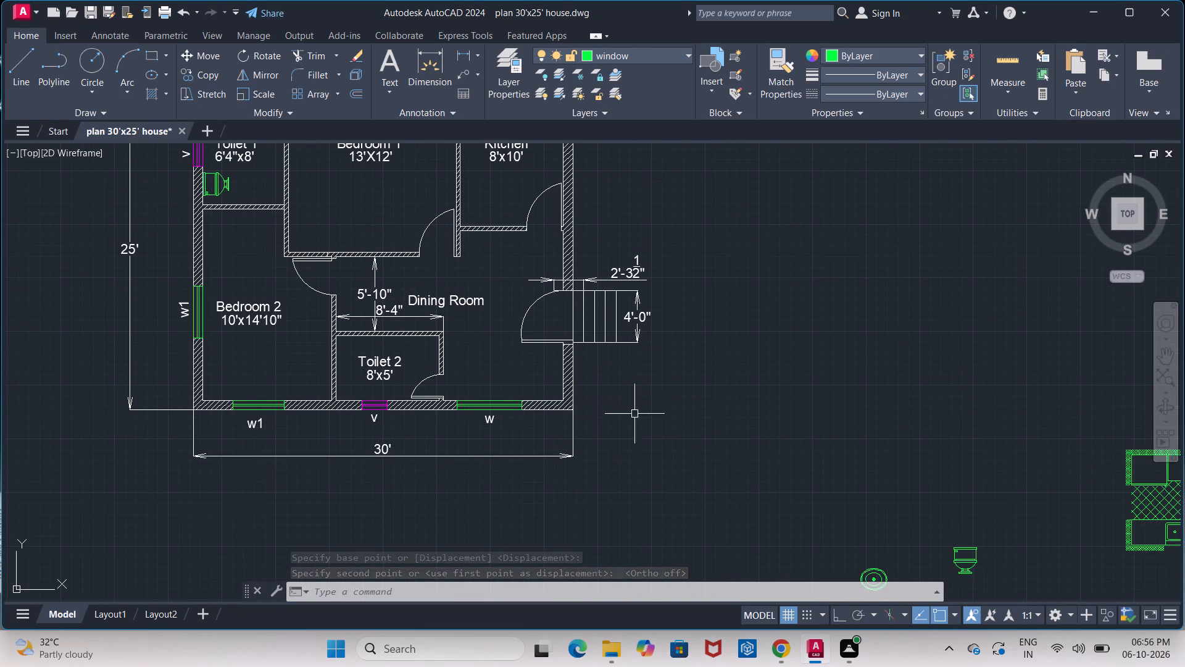
pyautogui.moveTo(751, 435); pyautogui.dragTo(690, 359, button='middle')
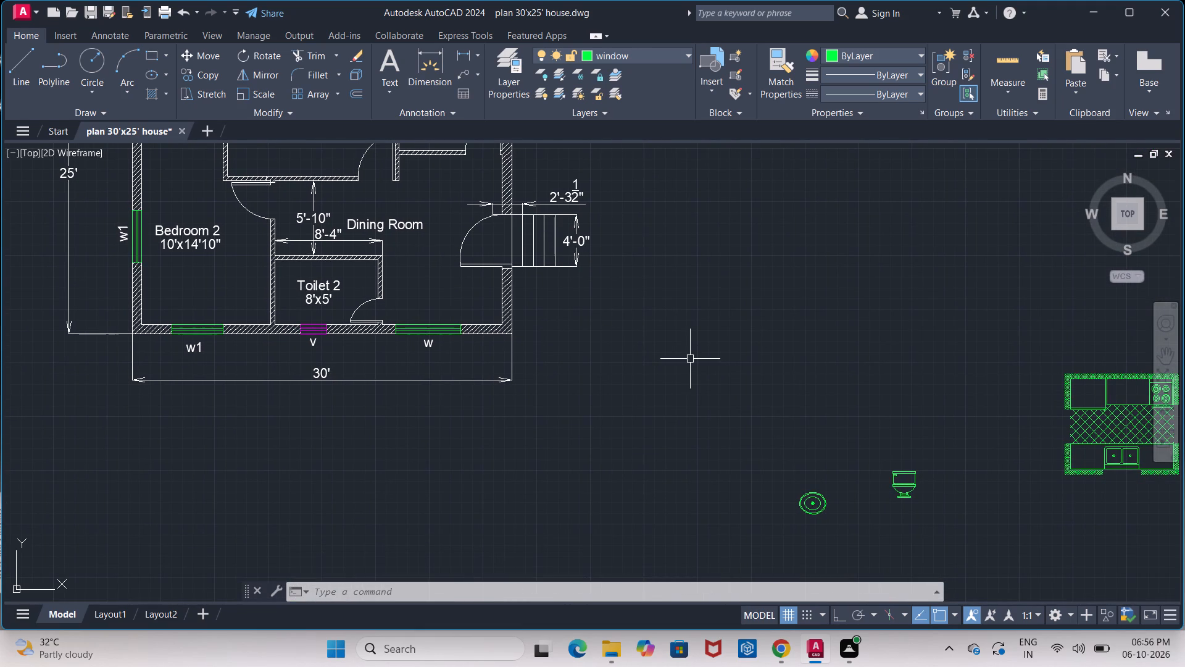
pyautogui.write('dc')
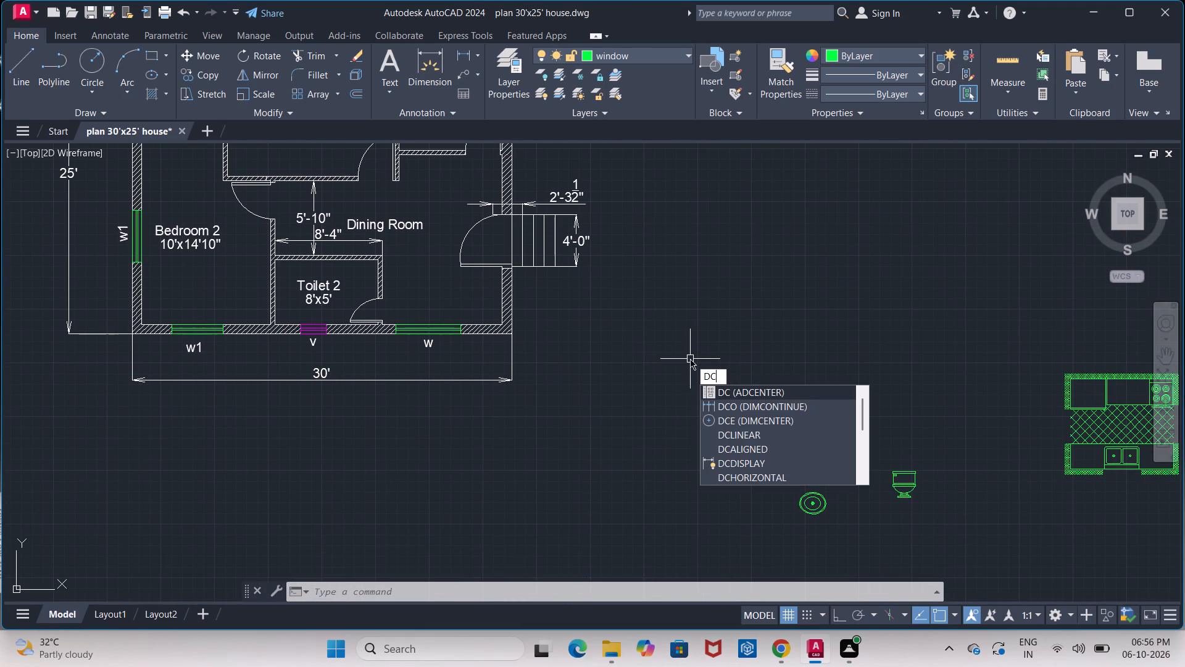
pyautogui.press('Return')
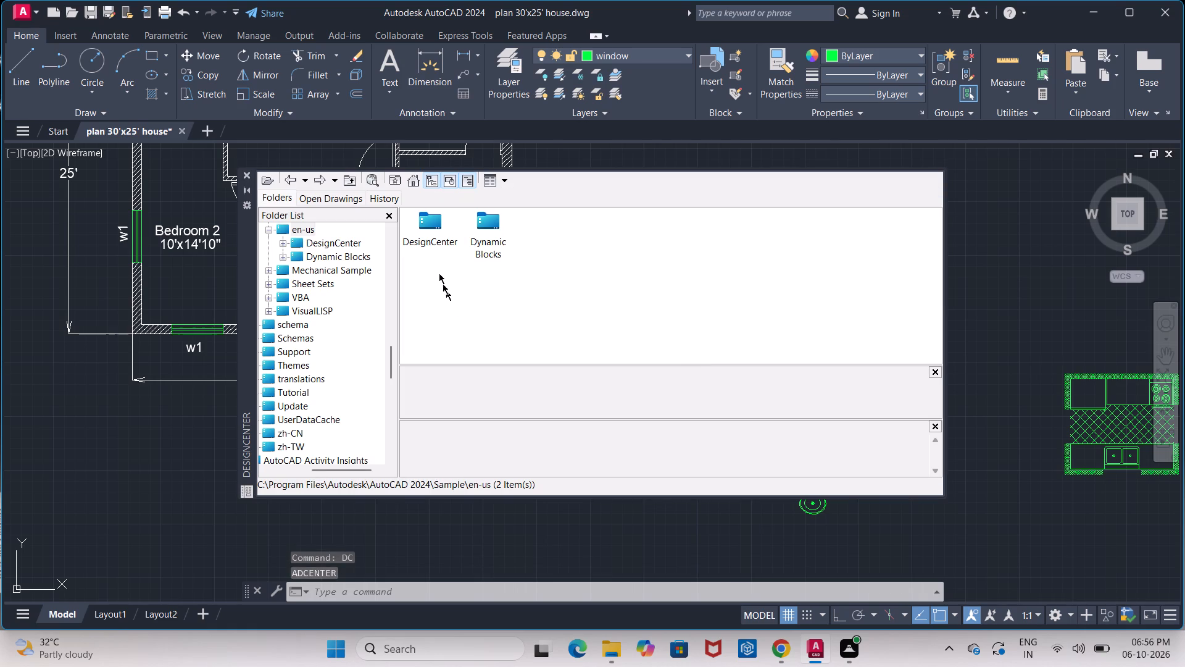
pyautogui.doubleClick(423, 229)
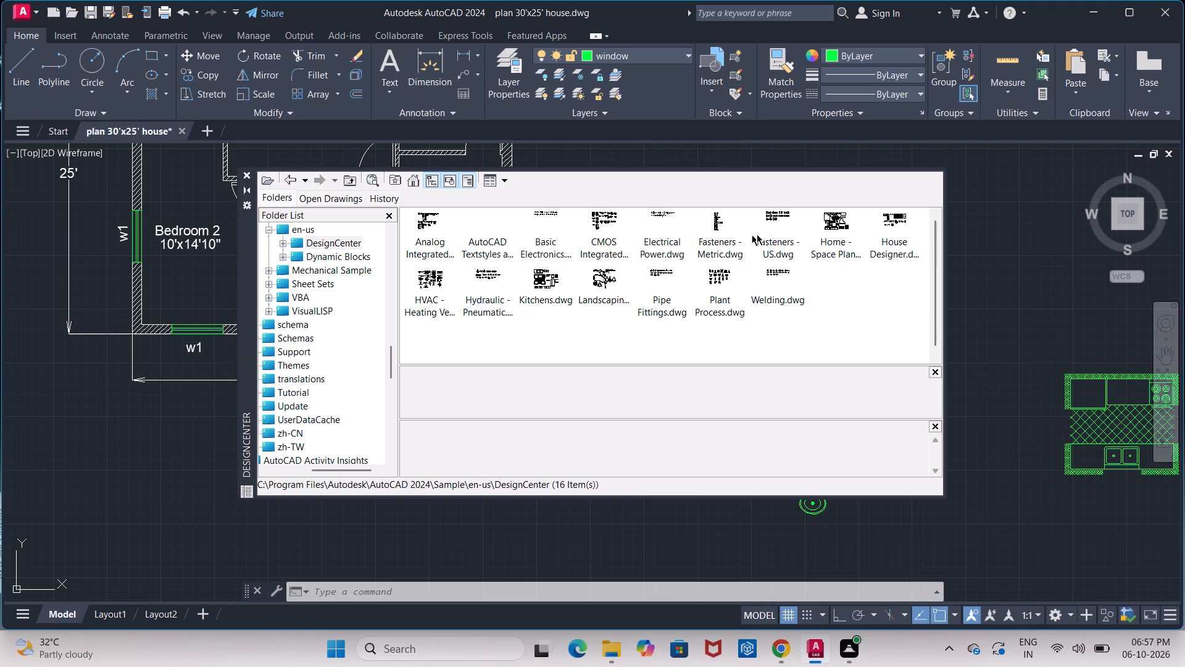
pyautogui.doubleClick(776, 242)
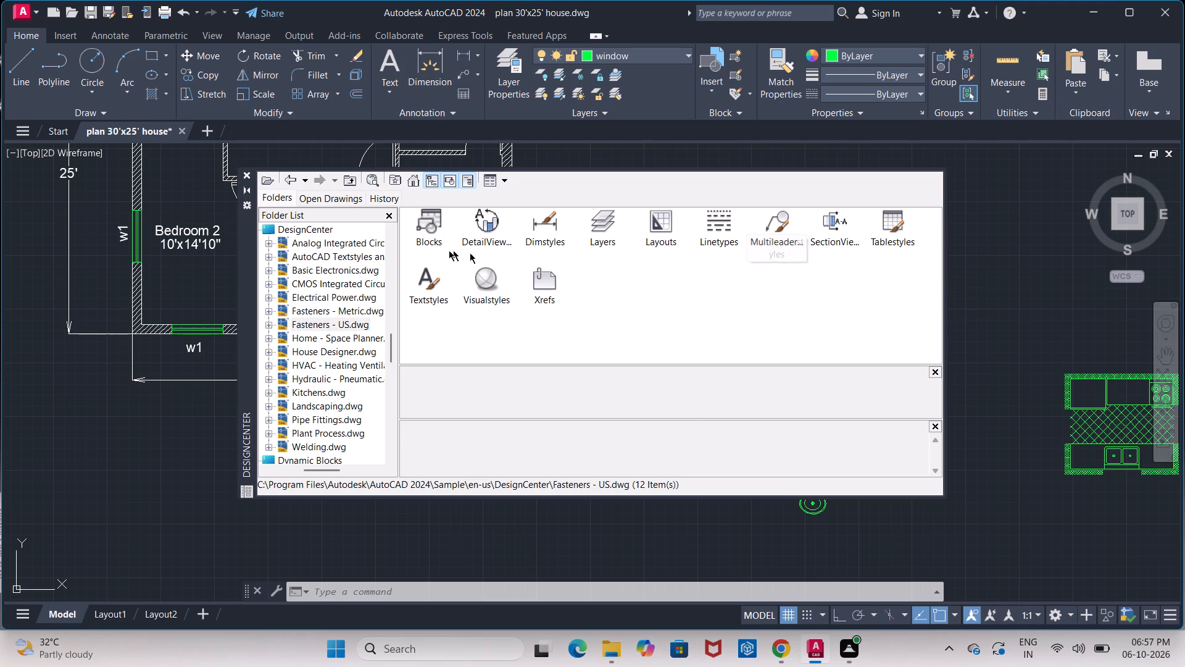
pyautogui.click(430, 225)
pyautogui.click(430, 225)
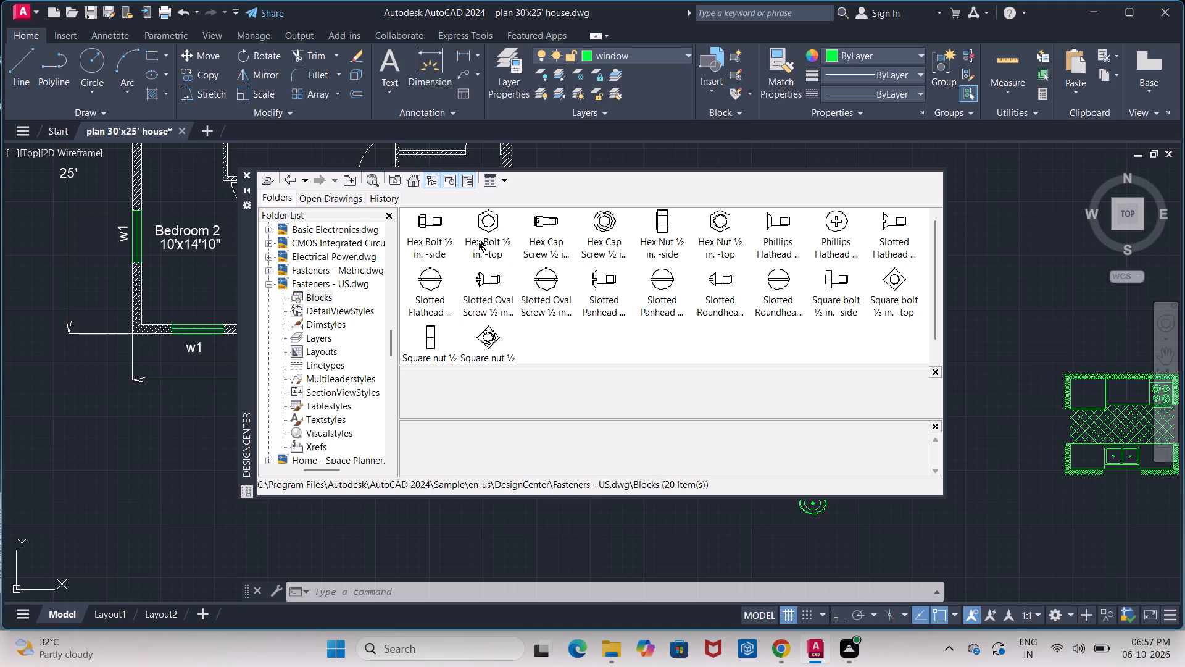
pyautogui.scroll(-3, 483, 233)
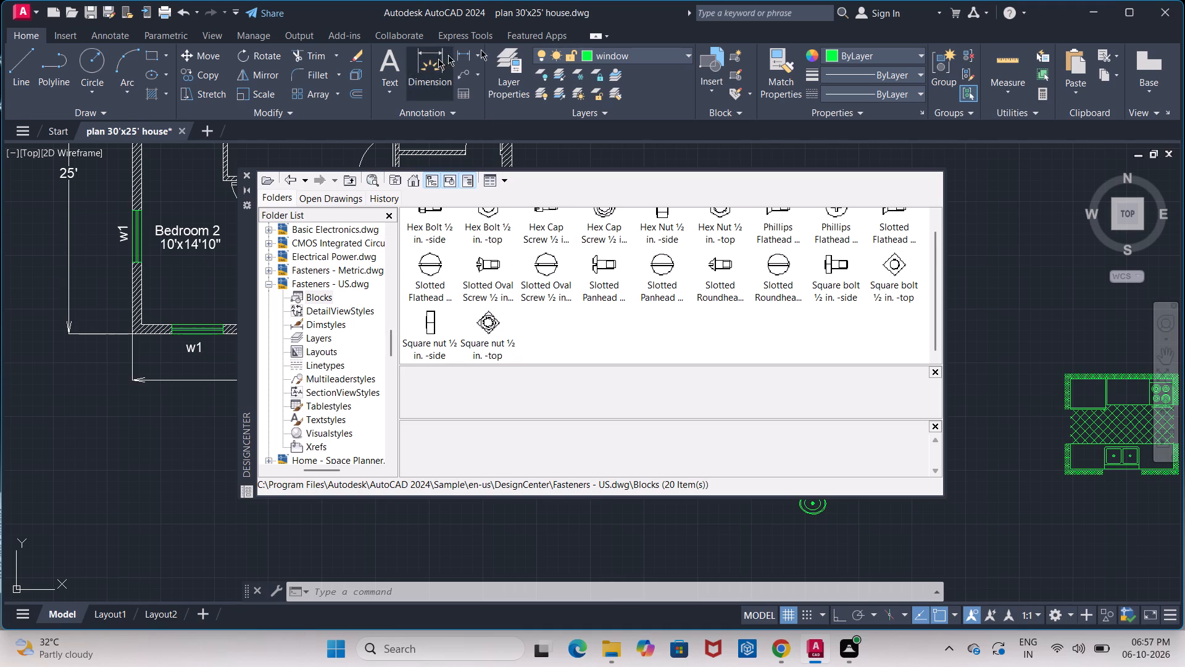
# Go back to the DesignCenter sample folder and look through the blocks of CMOS Integrated Circuits.dwg.
pyautogui.click(293, 180)
pyautogui.click(293, 180)
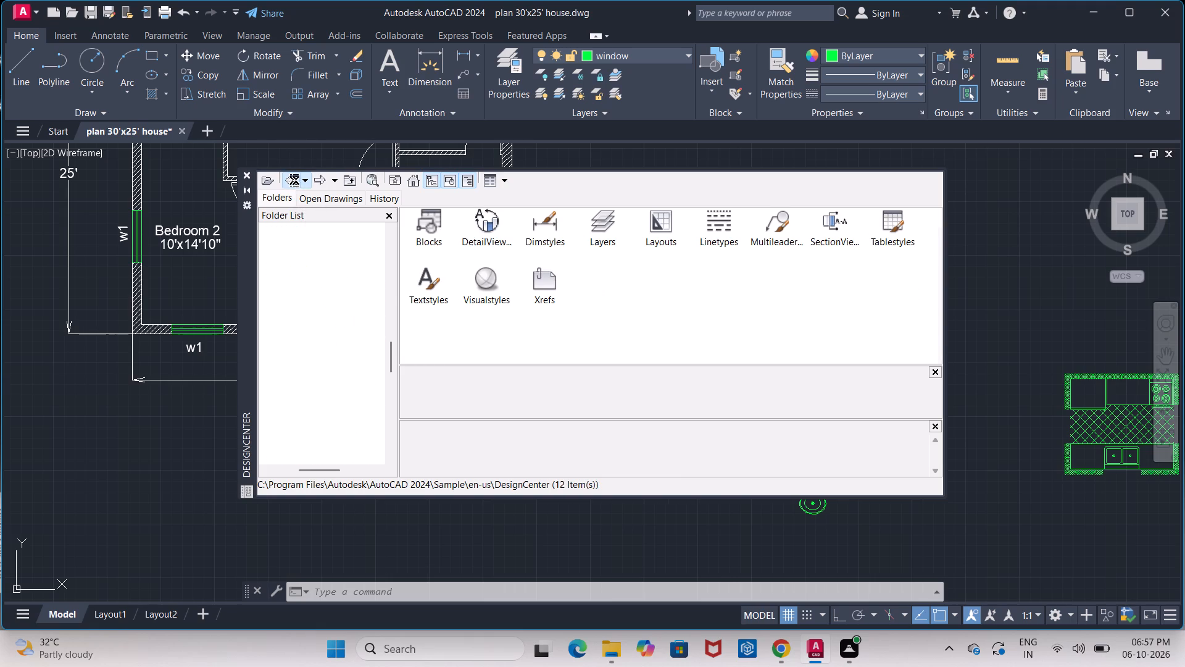
pyautogui.doubleClick(601, 236)
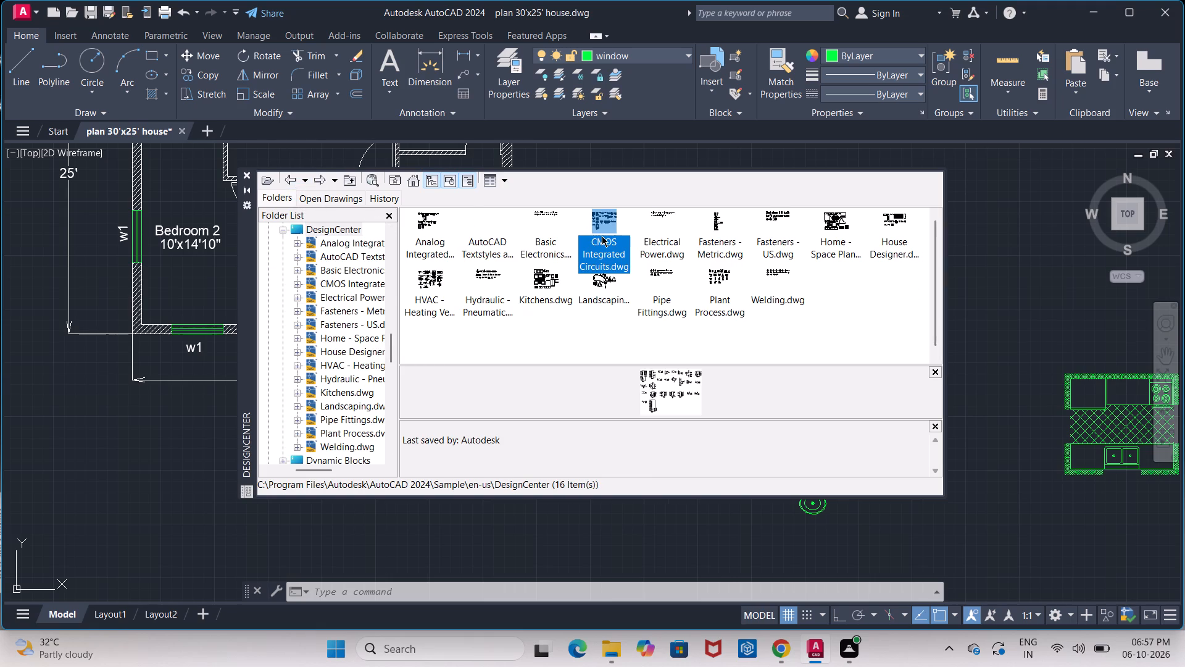
pyautogui.doubleClick(602, 236)
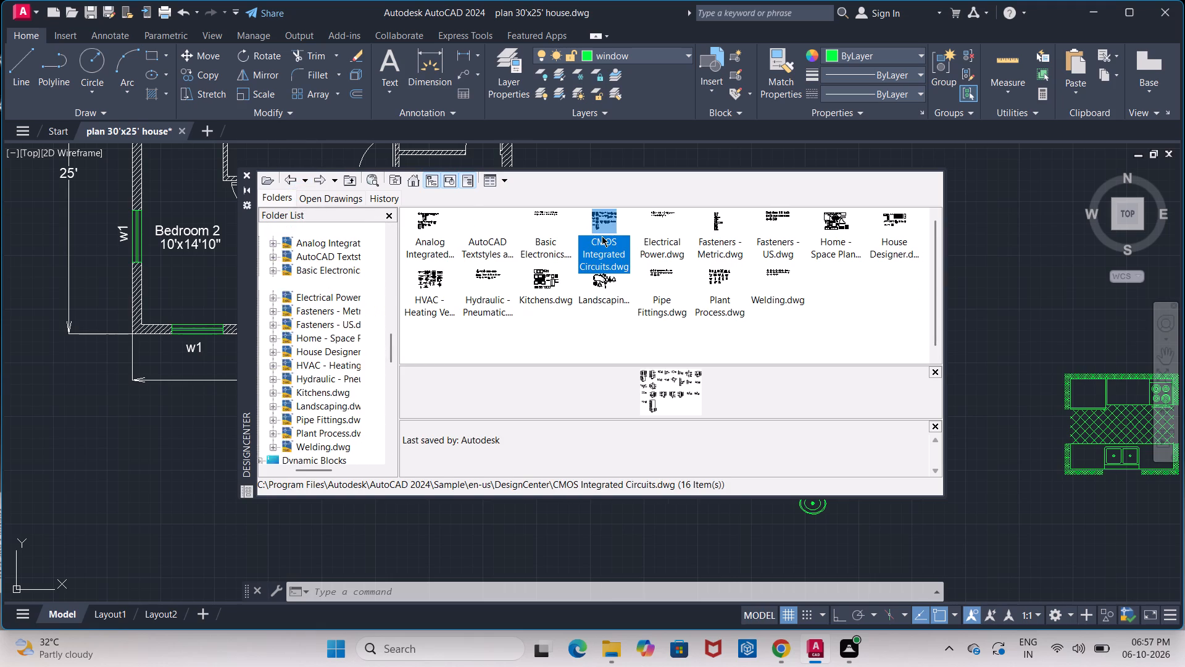
pyautogui.doubleClick(422, 219)
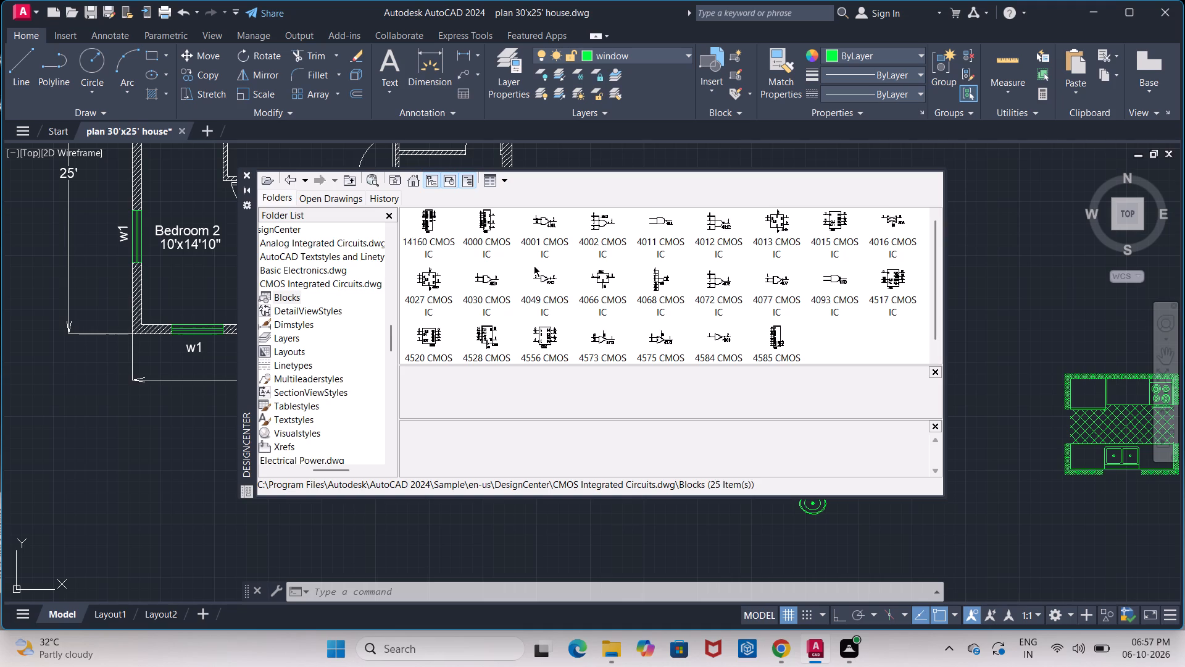
pyautogui.scroll(-2, 534, 266)
pyautogui.scroll(3, 534, 266)
# Return to the sample drawings and examine the Kitchens.dwg blocks for fixtures that suit the house plan.
pyautogui.click(295, 180)
pyautogui.click(294, 178)
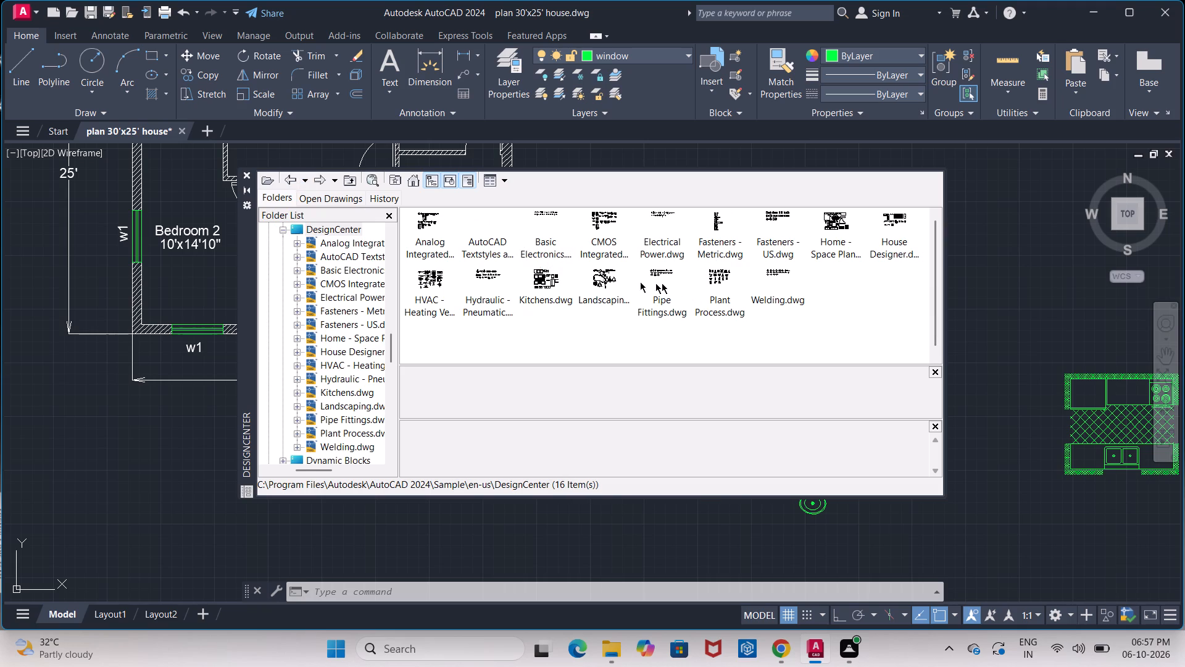
pyautogui.doubleClick(545, 282)
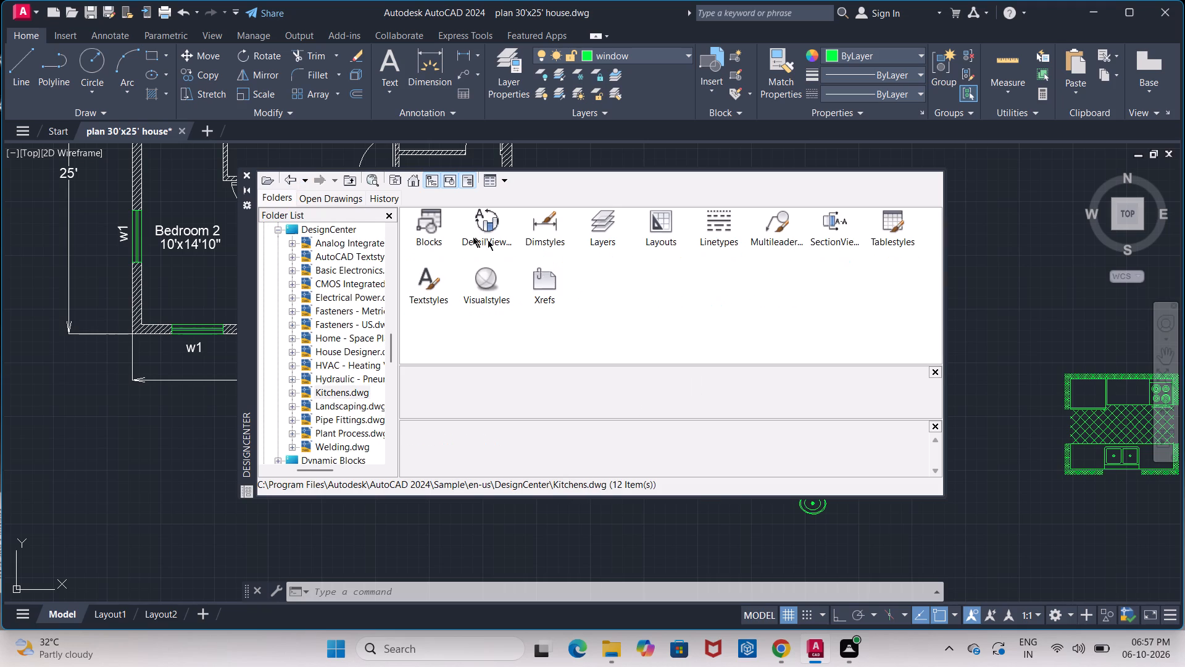
pyautogui.click(428, 220)
pyautogui.click(428, 220)
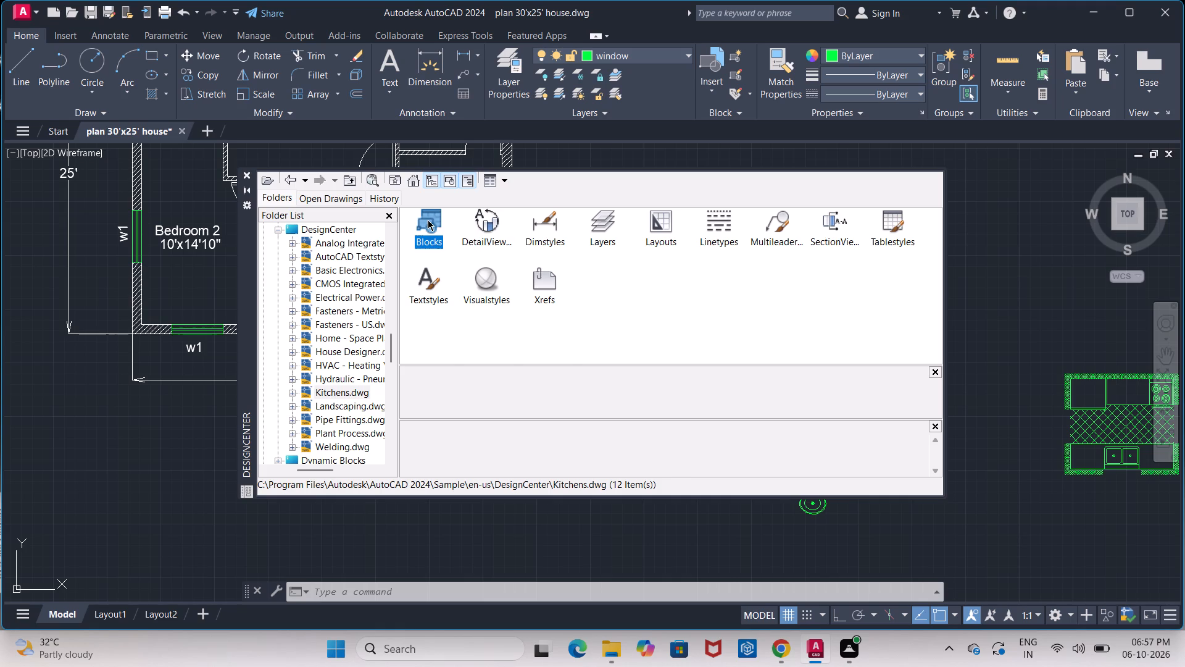
pyautogui.doubleClick(428, 220)
pyautogui.scroll(-2, 481, 284)
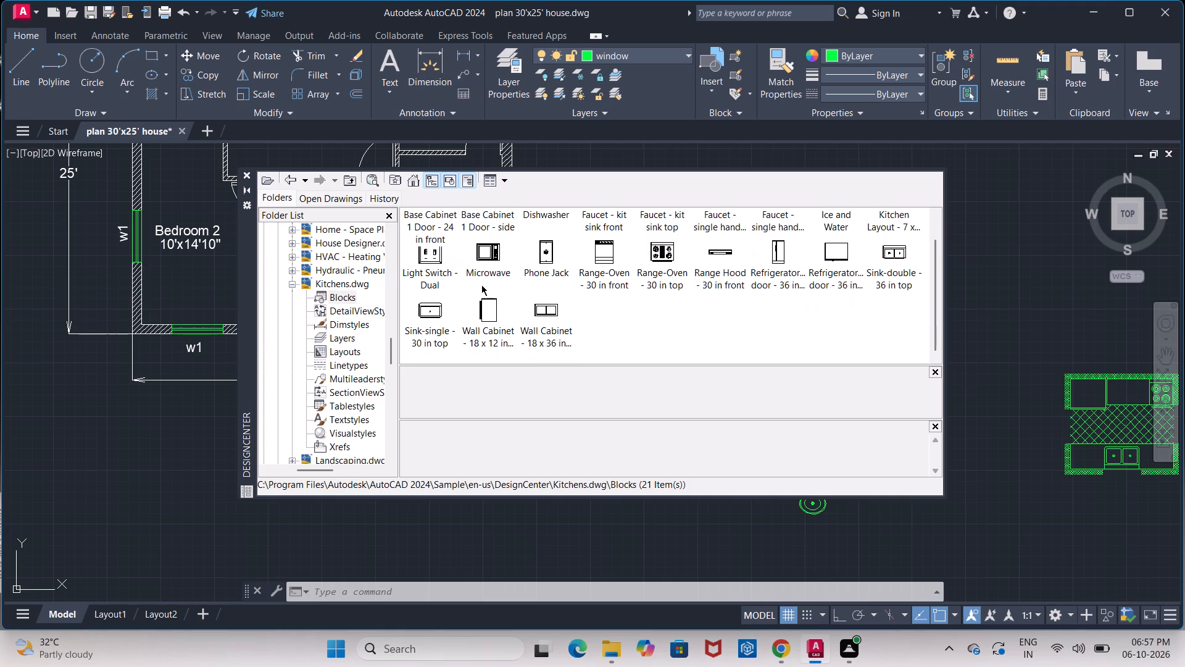
pyautogui.scroll(3, 481, 285)
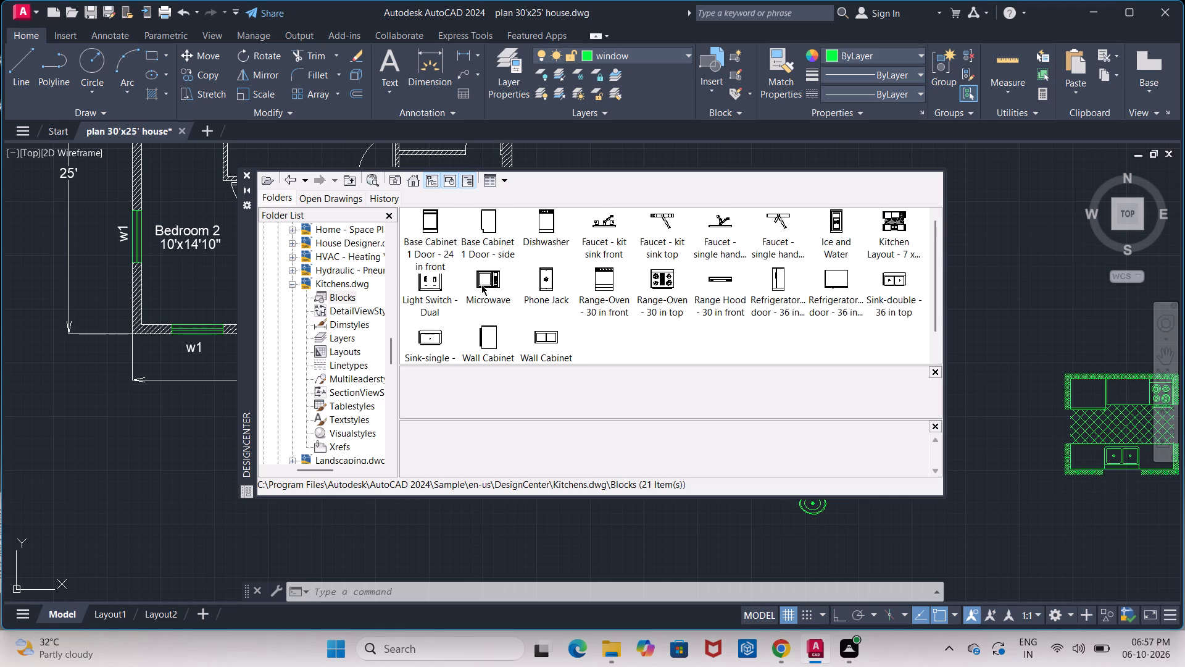
pyautogui.scroll(-2, 483, 287)
pyautogui.scroll(1, 483, 287)
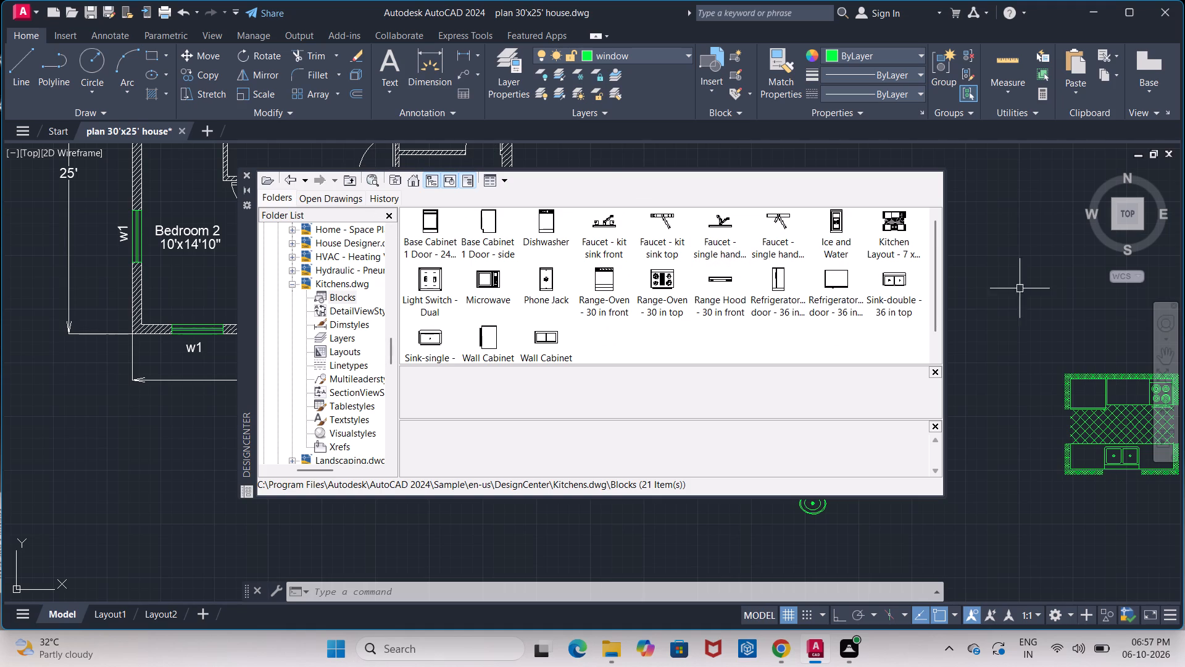
# Return to the sample drawings and look through the blocks of Hydraulic - Pneumatic.dwg.
pyautogui.click(286, 181)
pyautogui.click(289, 180)
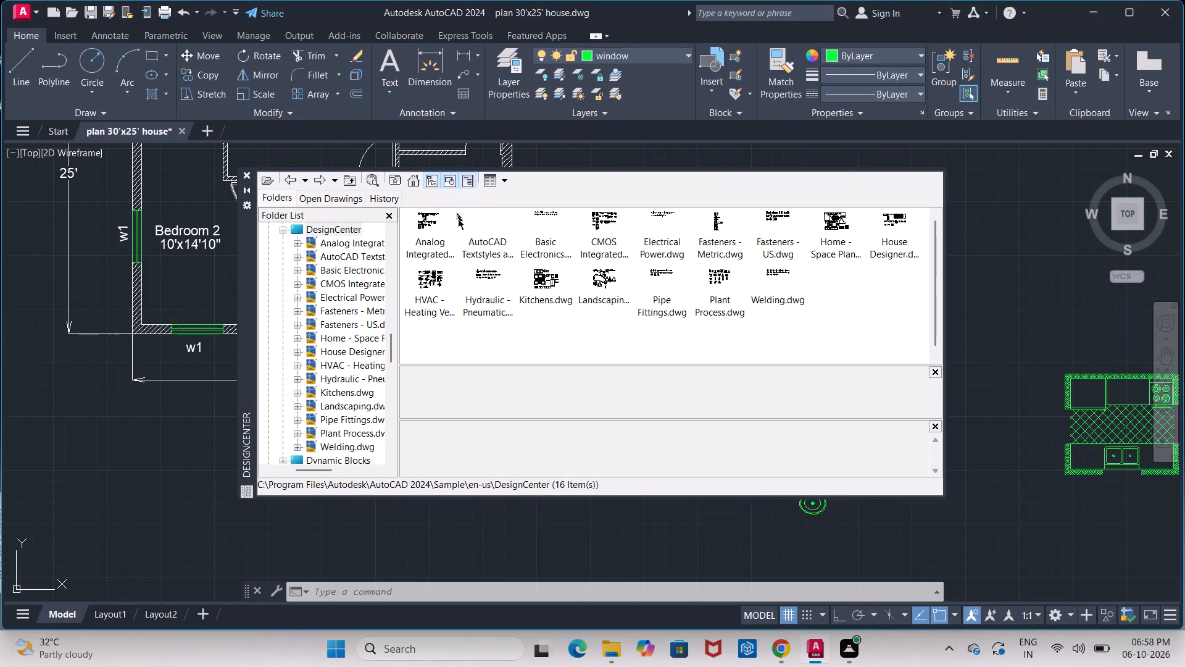
pyautogui.doubleClick(493, 289)
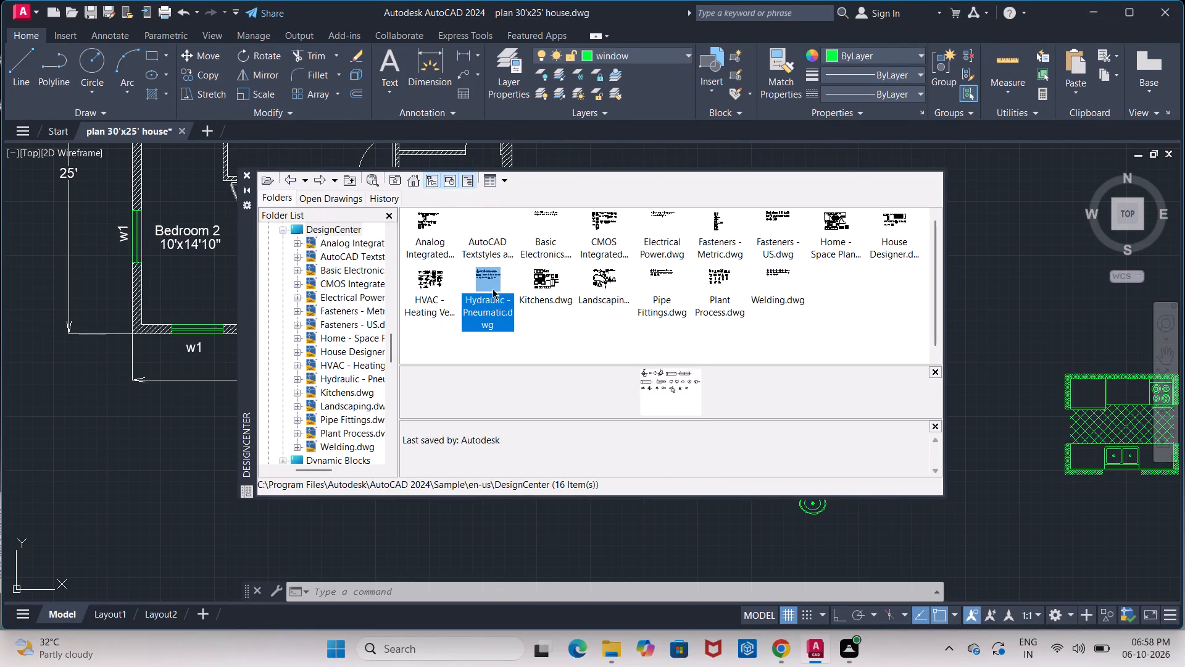
pyautogui.doubleClick(431, 218)
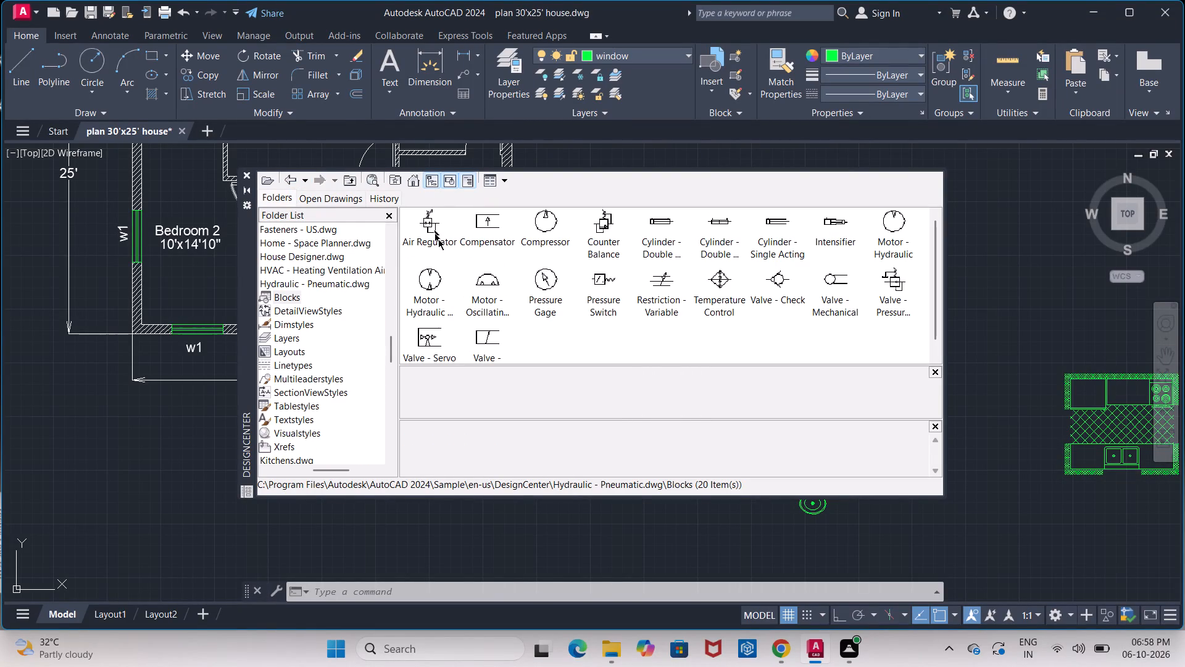
pyautogui.scroll(-2, 457, 259)
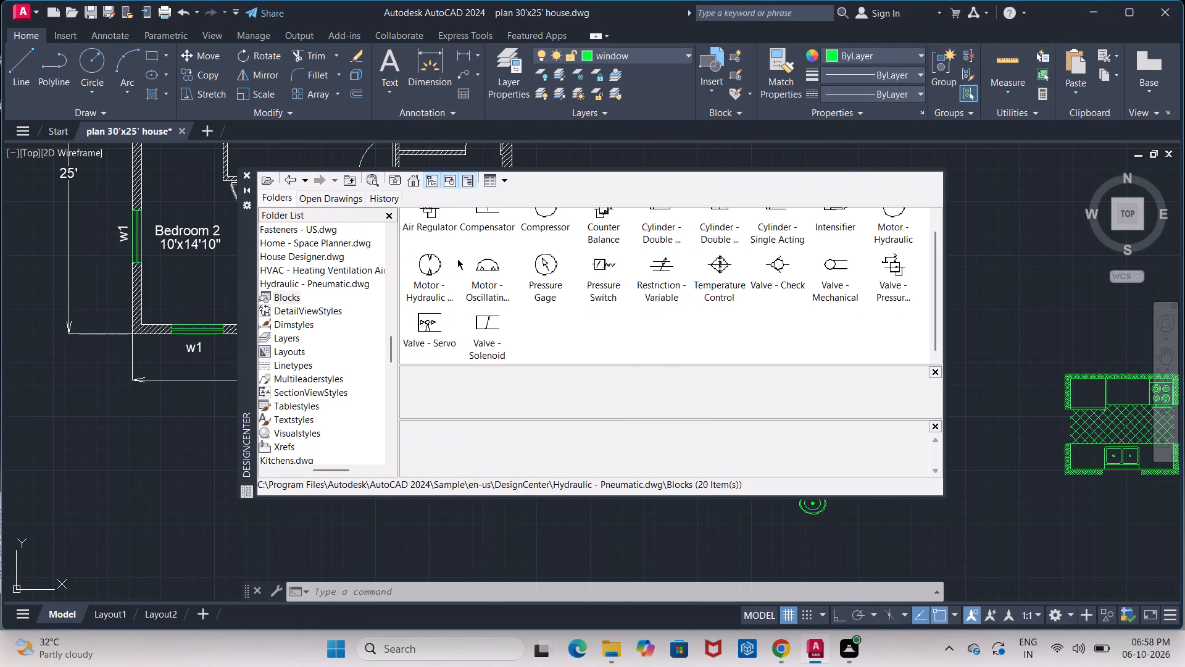
pyautogui.scroll(3, 457, 259)
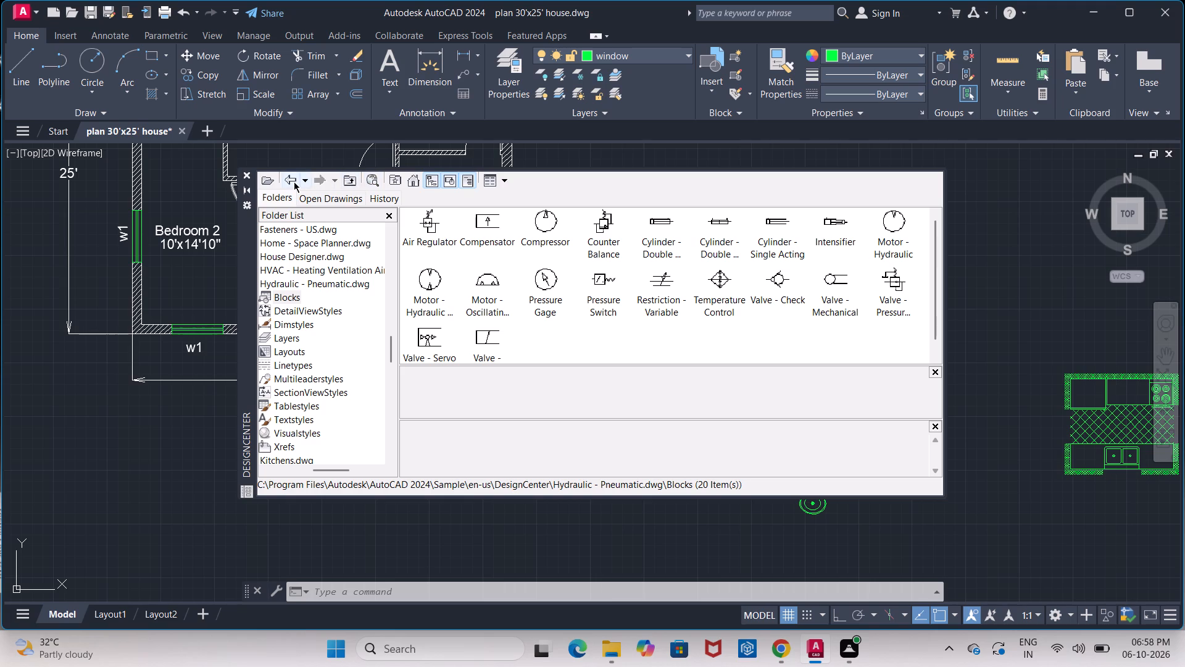
# Return to the sample drawings and view the blocks of Welding.dwg.
pyautogui.click(294, 182)
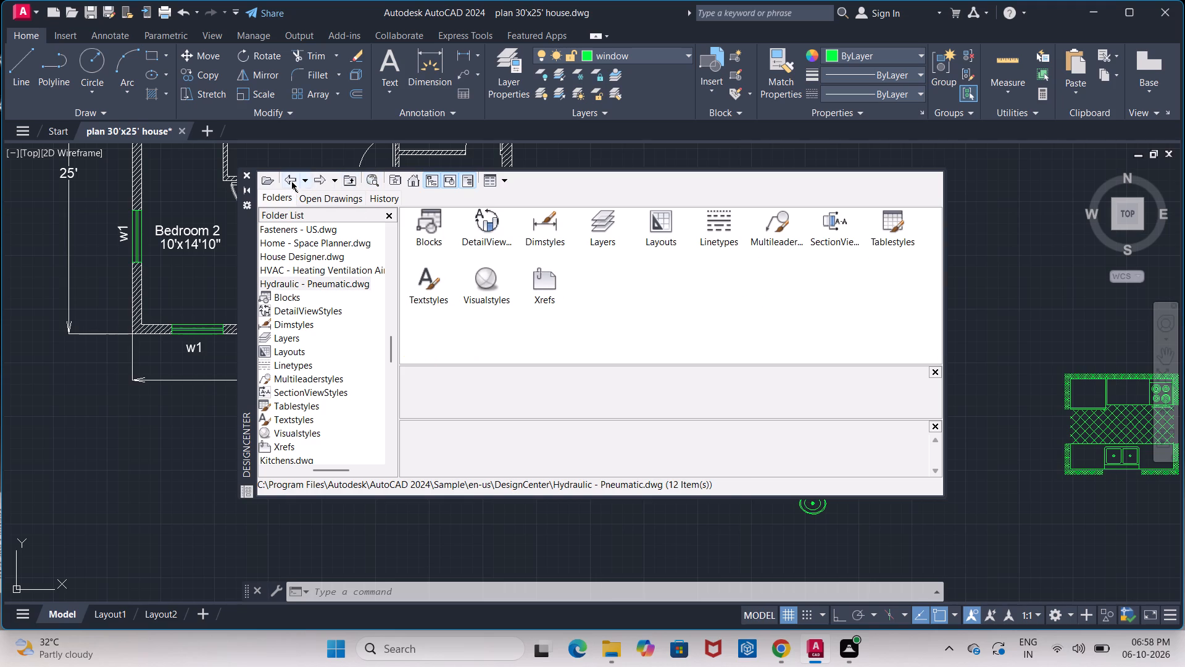
pyautogui.click(291, 181)
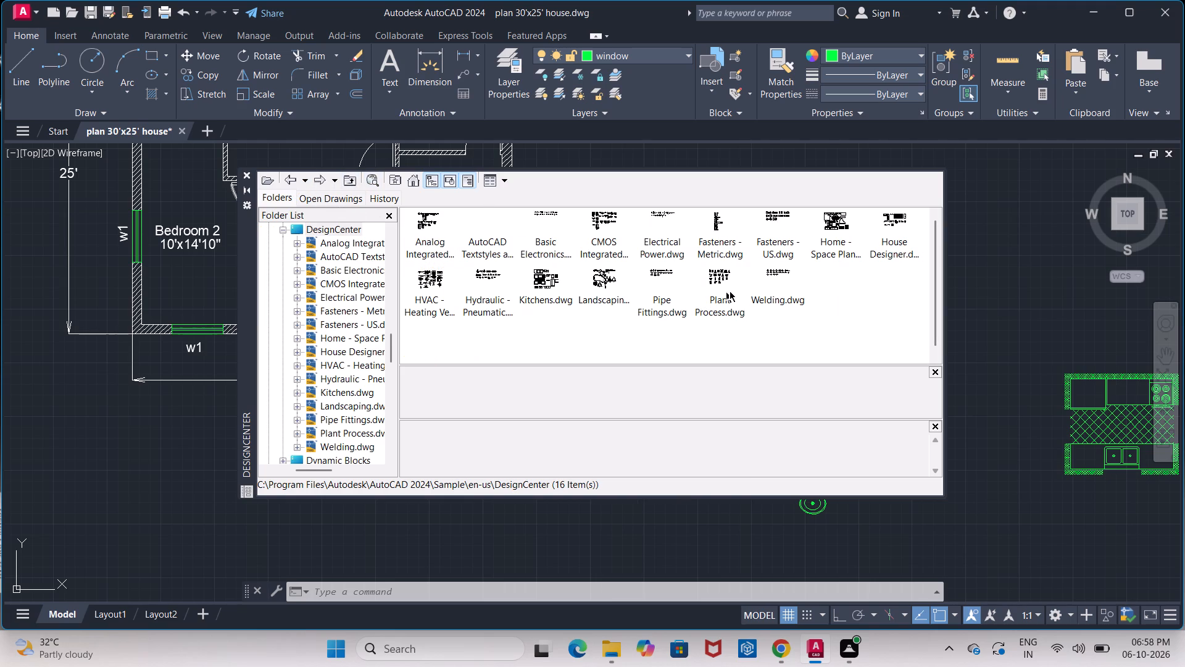
pyautogui.doubleClick(774, 283)
pyautogui.doubleClick(778, 280)
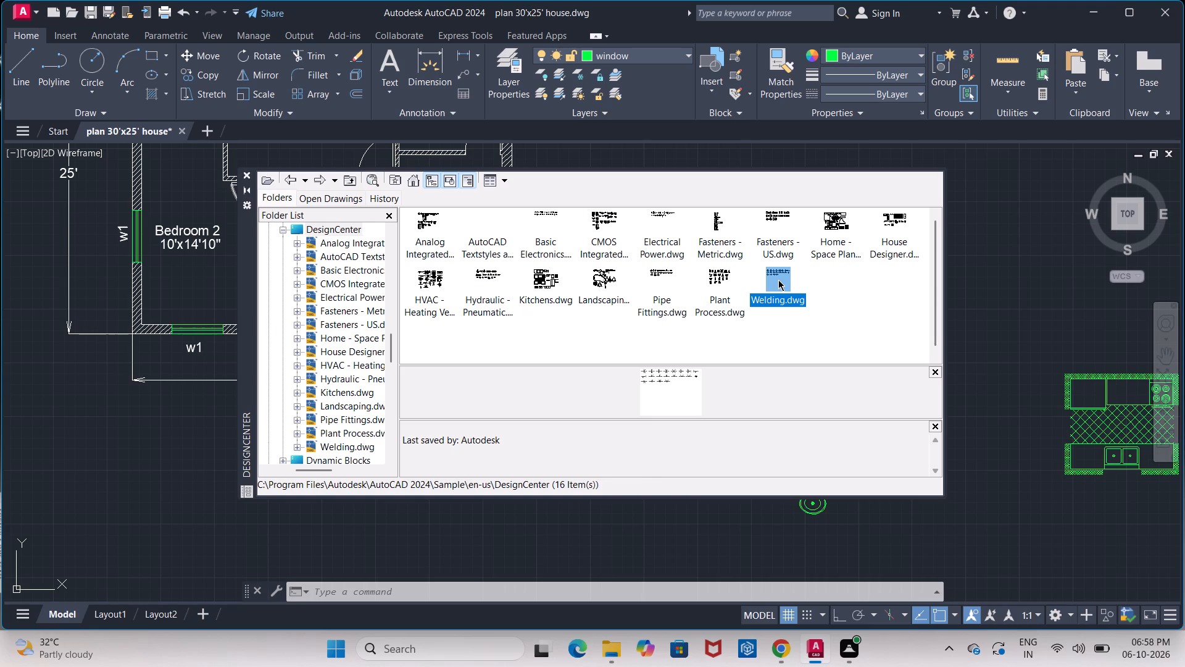
pyautogui.doubleClick(421, 220)
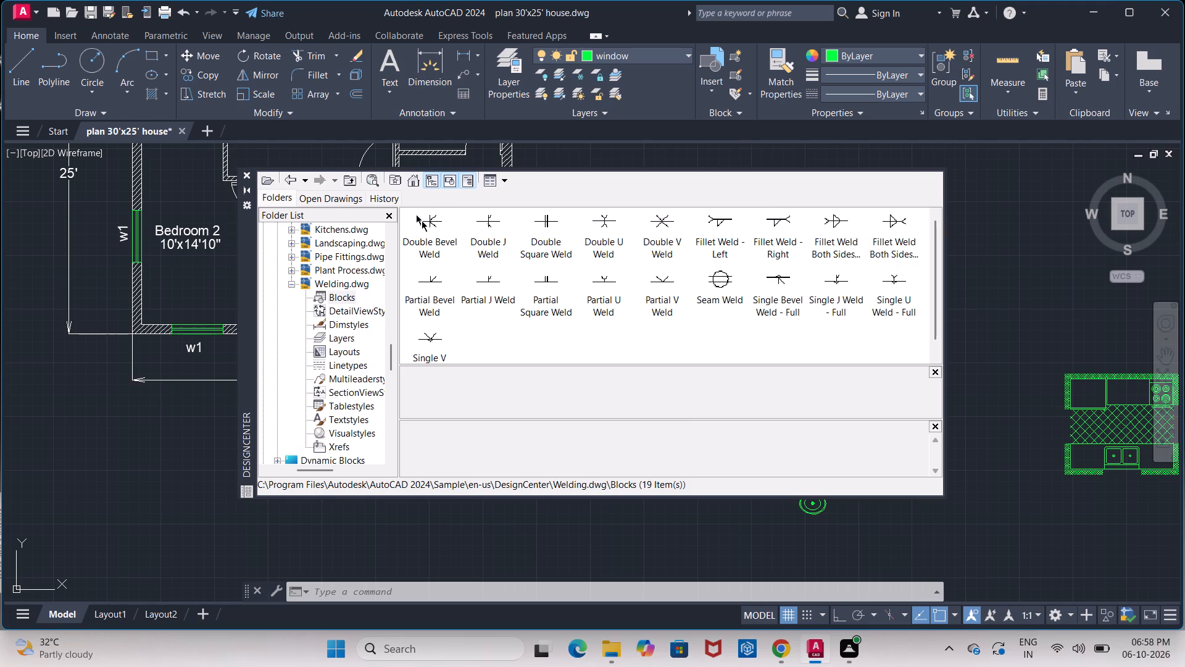
# Go back to the en-us folder, reopen the DesignCenter folder and view the blocks of Fasteners - Metric.dwg.
pyautogui.doubleClick(292, 181)
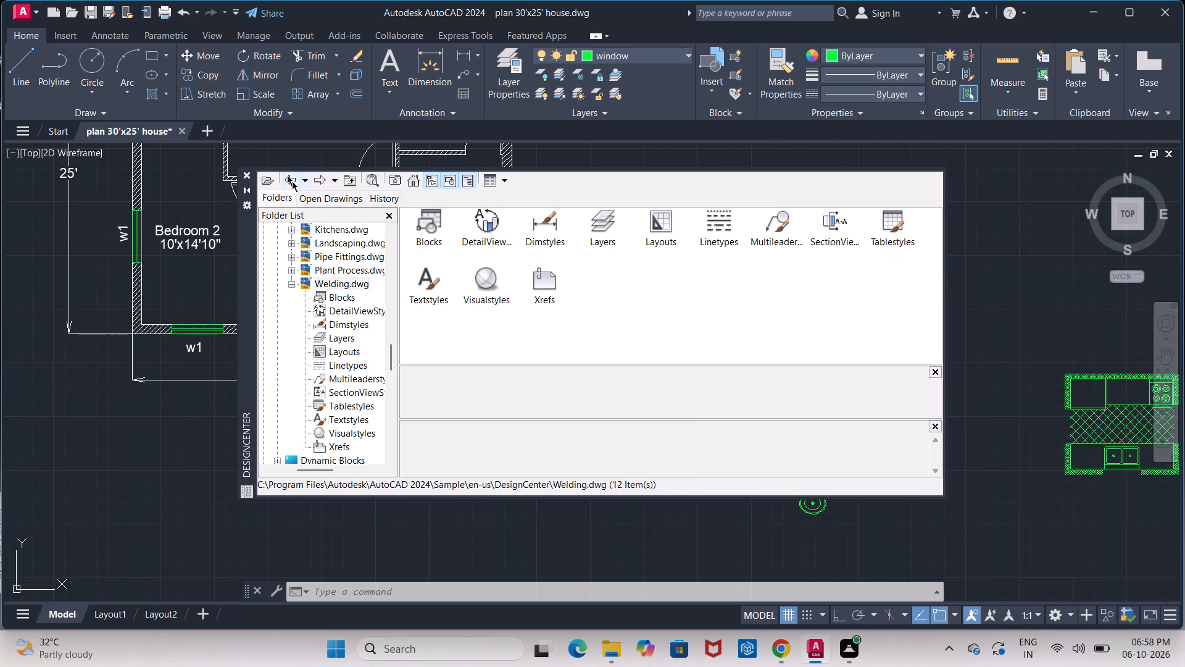
pyautogui.click(292, 181)
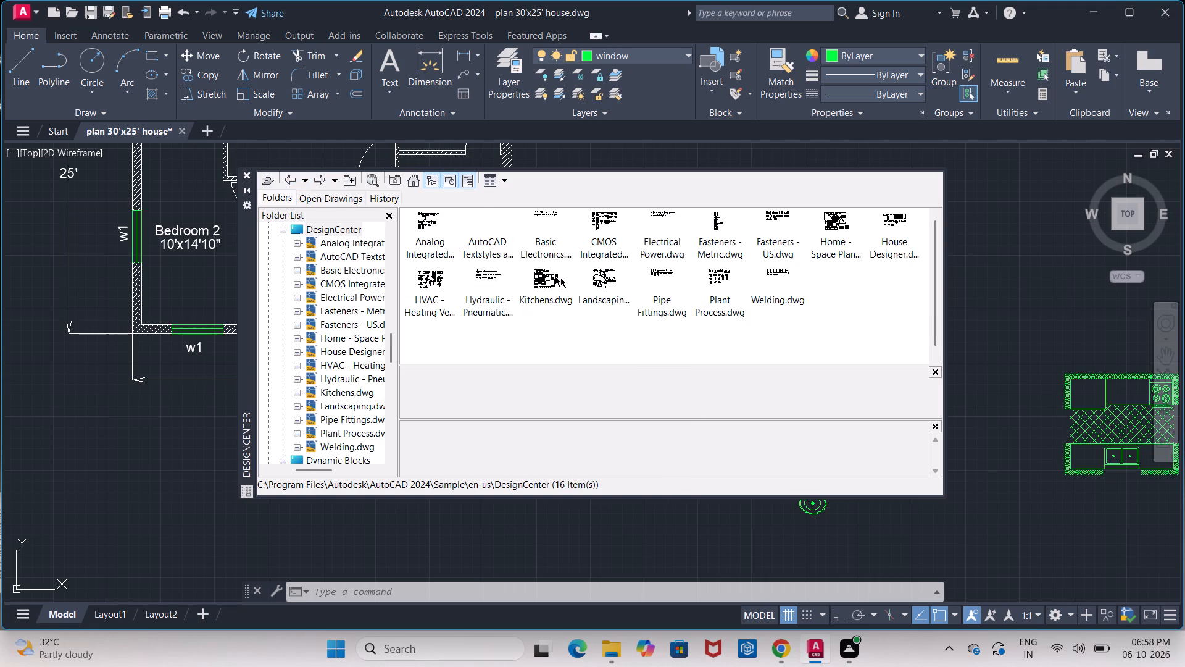
pyautogui.click(291, 180)
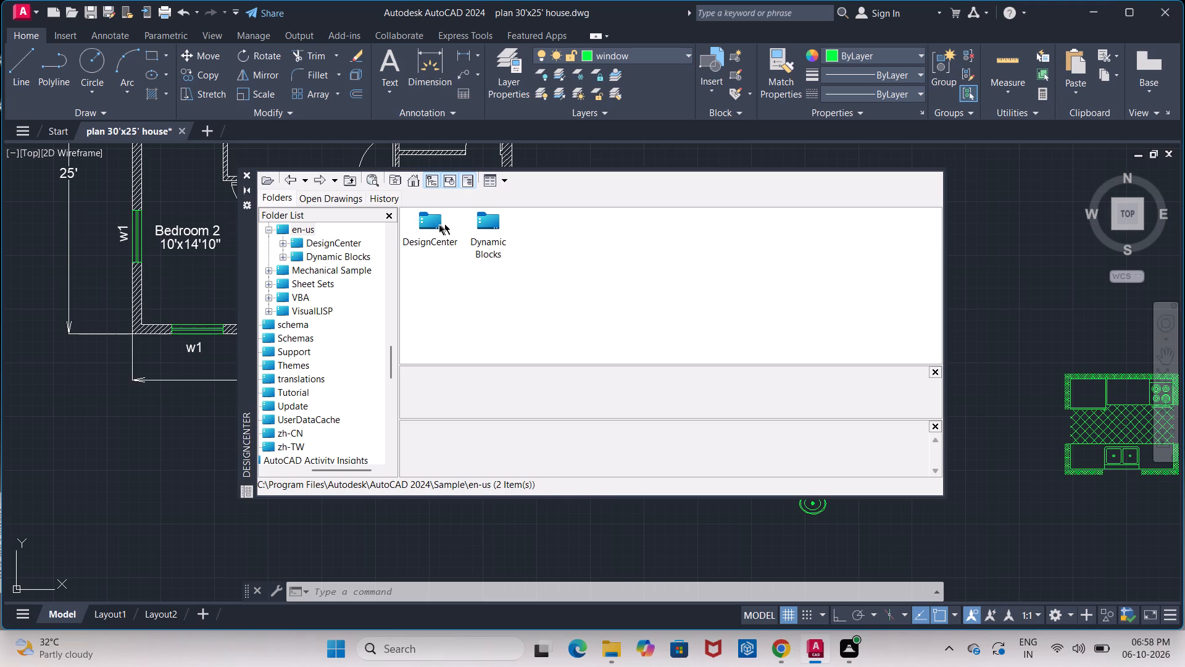
pyautogui.doubleClick(438, 225)
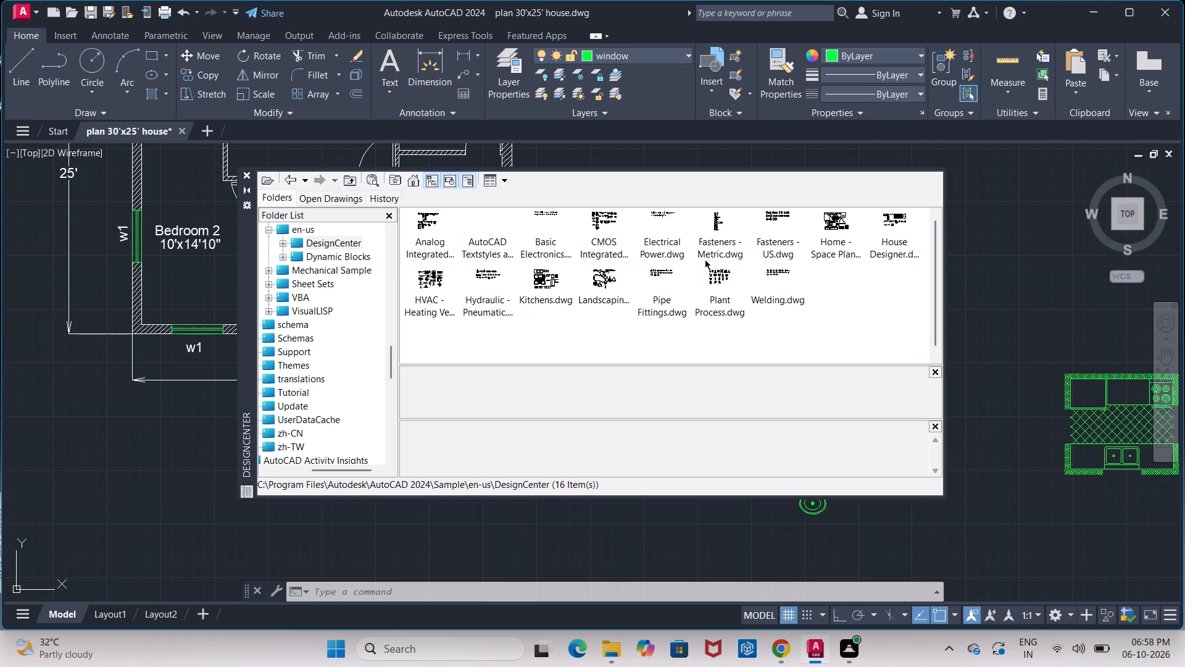
pyautogui.doubleClick(733, 221)
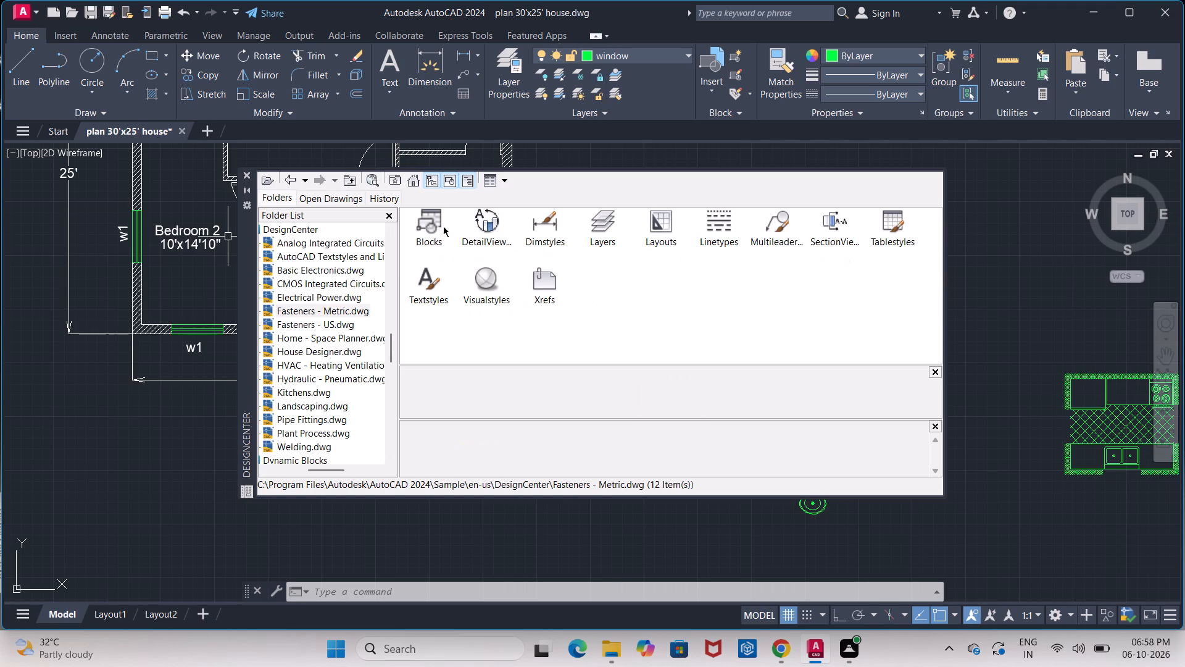
pyautogui.doubleClick(433, 224)
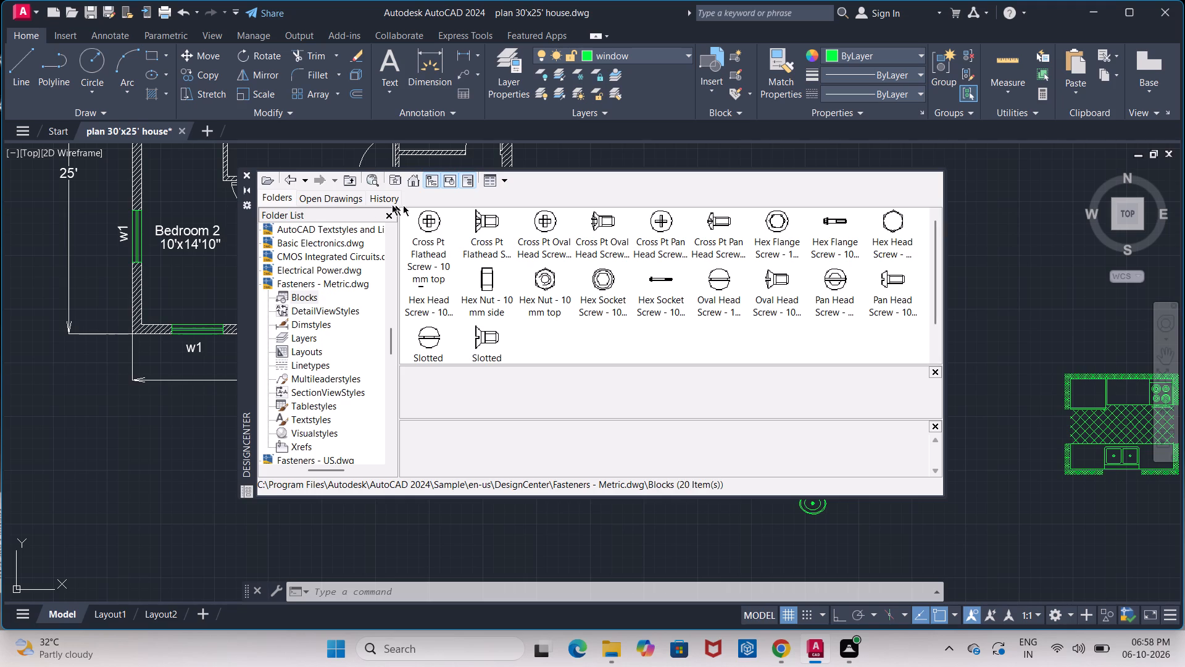
# Return to the DesignCenter sample drawings and view the blocks of CMOS Integrated Circuits.dwg.
pyautogui.click(290, 179)
pyautogui.click(290, 180)
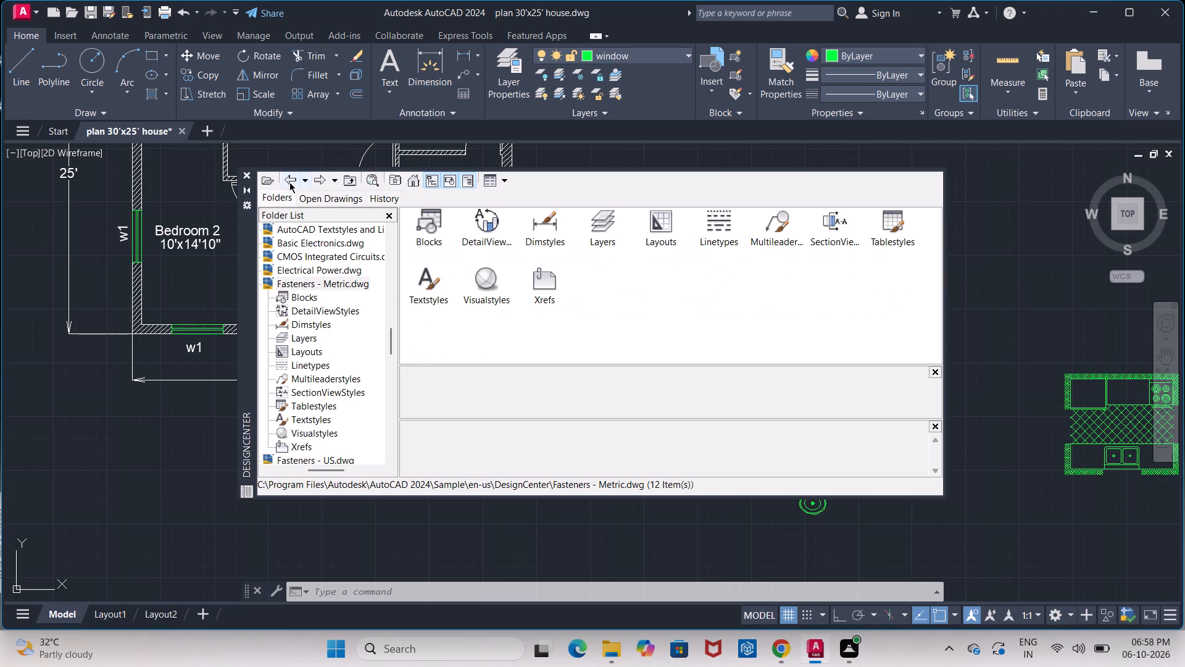
pyautogui.click(291, 177)
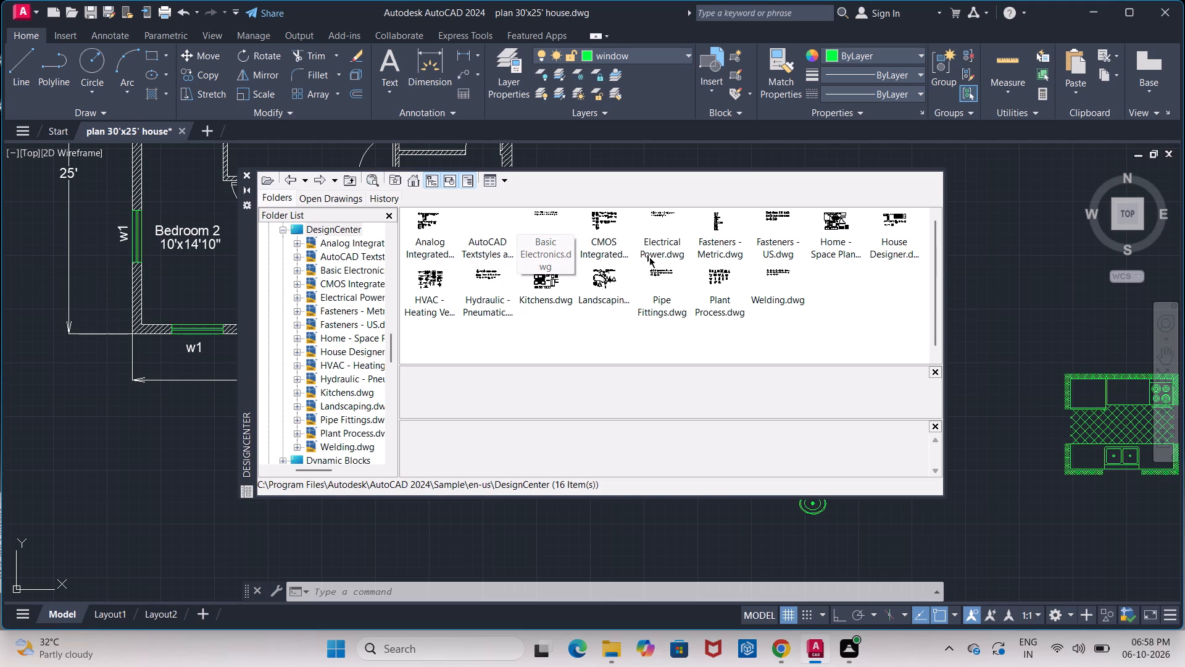
pyautogui.doubleClick(607, 227)
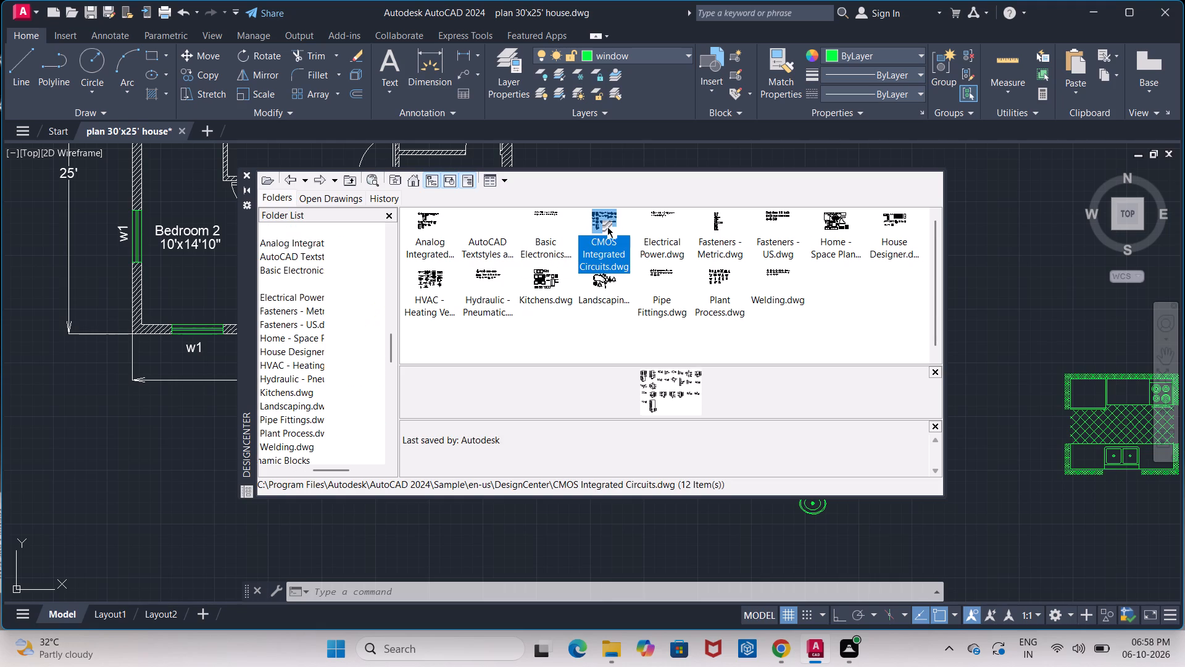
pyautogui.doubleClick(425, 225)
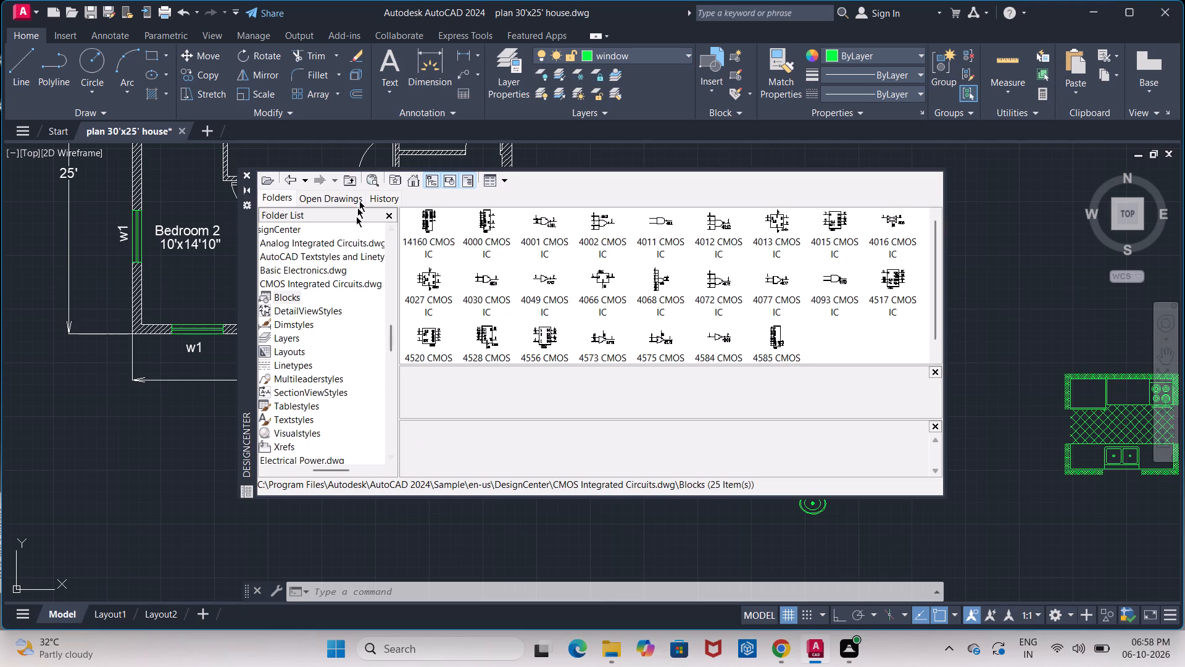
# Return to the sample drawings and view the blocks of Fasteners - US.dwg.
pyautogui.doubleClick(292, 180)
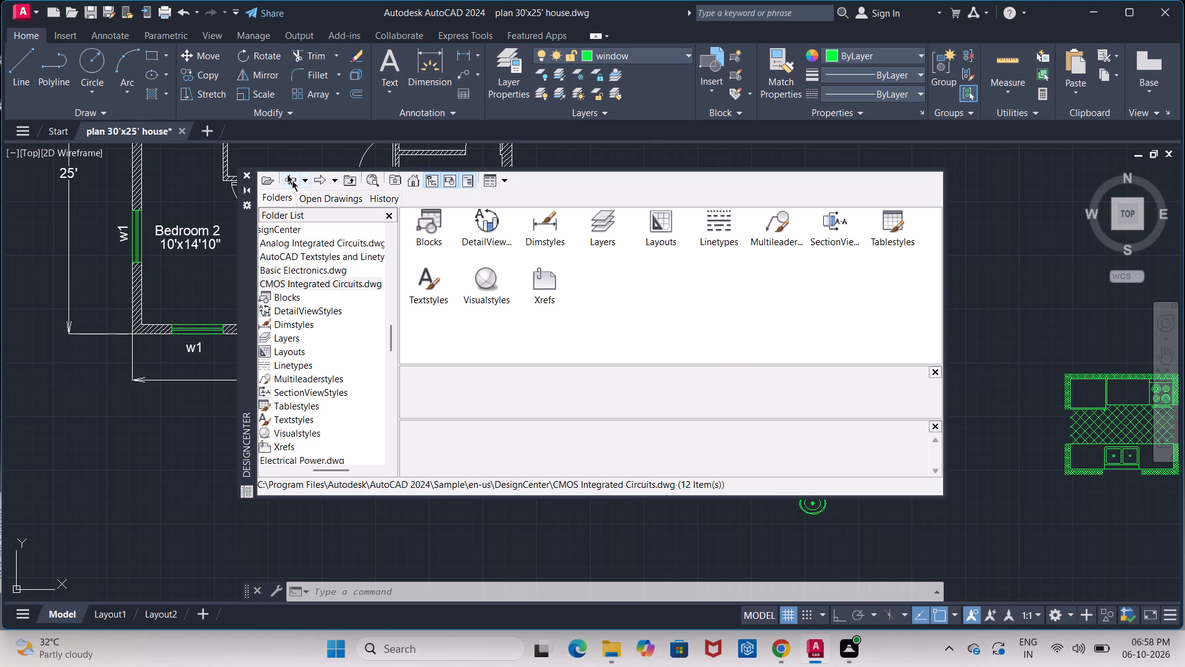
pyautogui.click(293, 183)
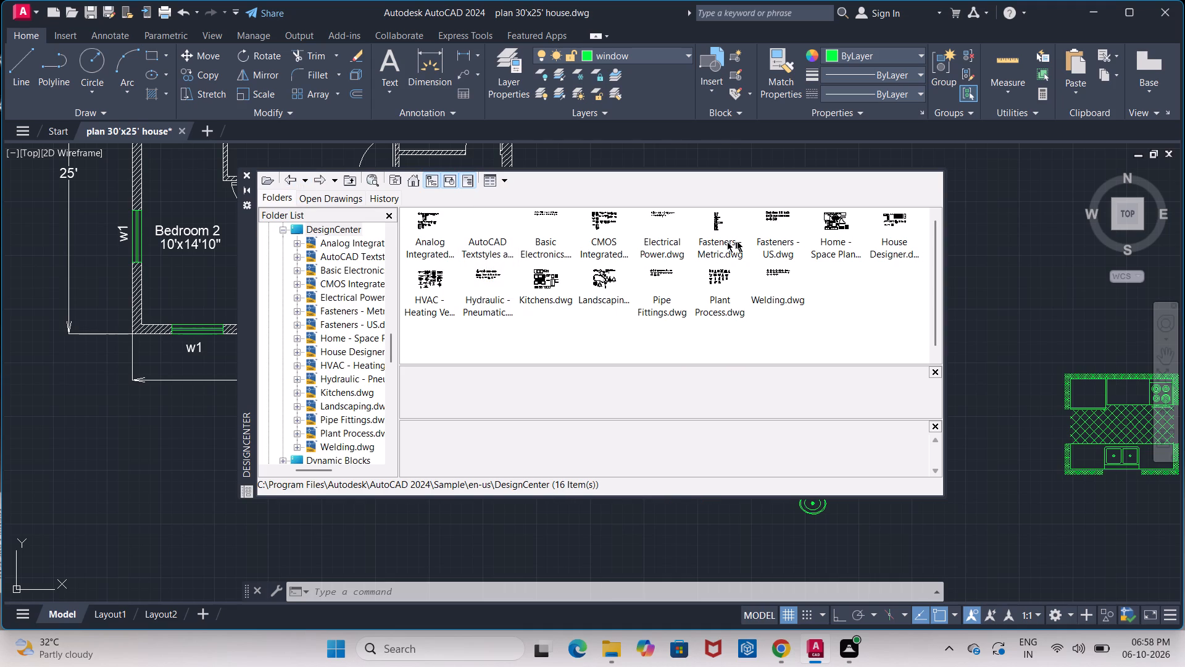
pyautogui.doubleClick(784, 217)
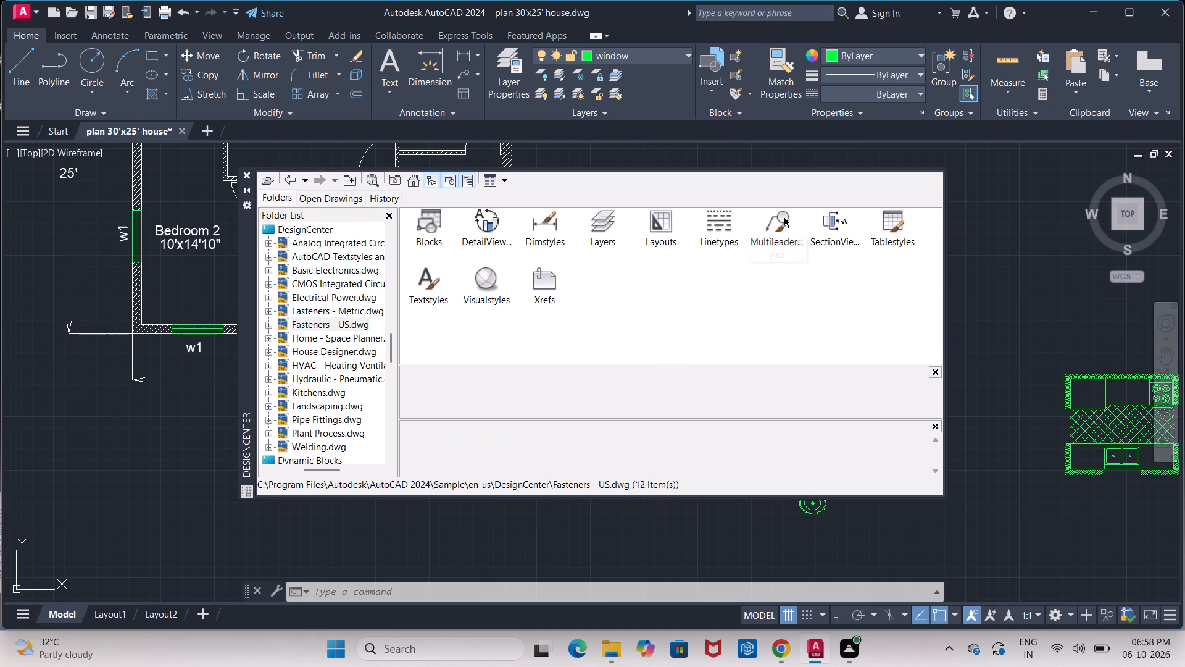
pyautogui.doubleClick(433, 220)
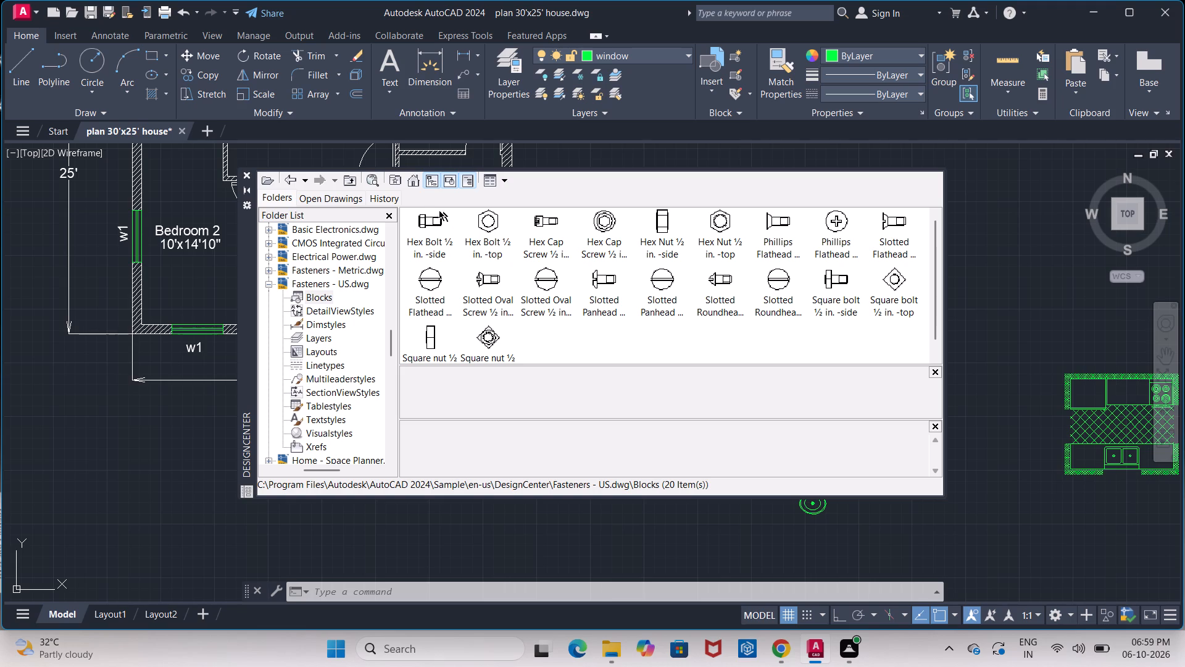
# Return to the sample drawings, look through the blocks of House Designer.dwg, and close DesignCenter.
pyautogui.doubleClick(289, 181)
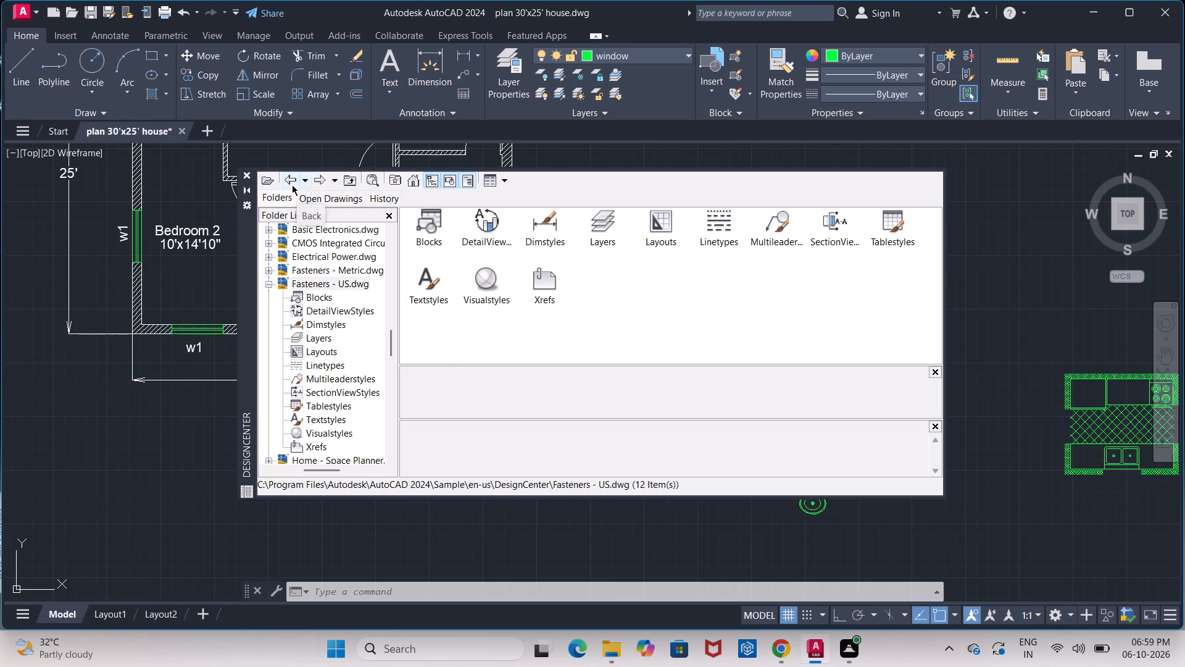
pyautogui.click(294, 178)
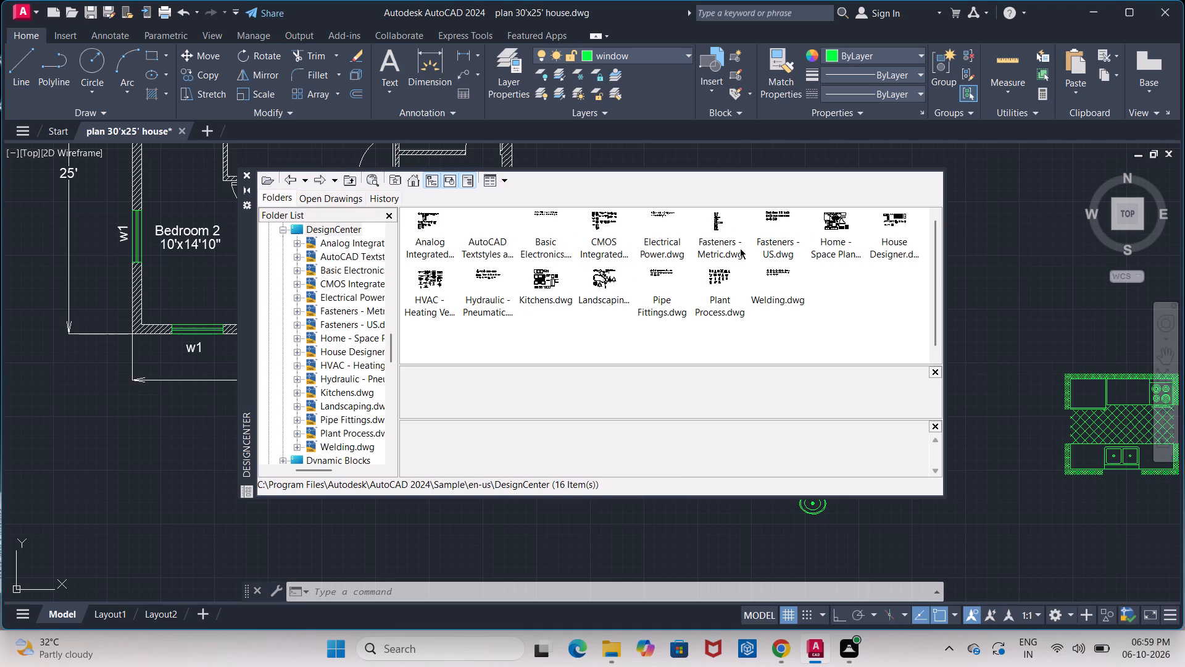
pyautogui.doubleClick(888, 228)
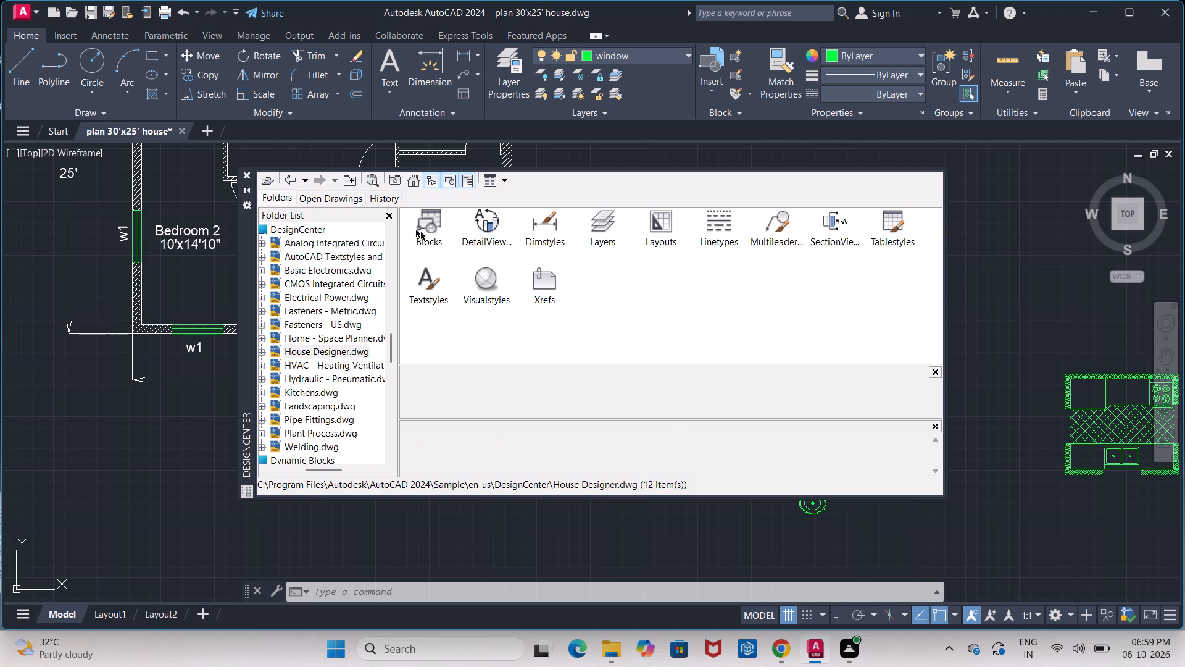
pyautogui.doubleClick(423, 232)
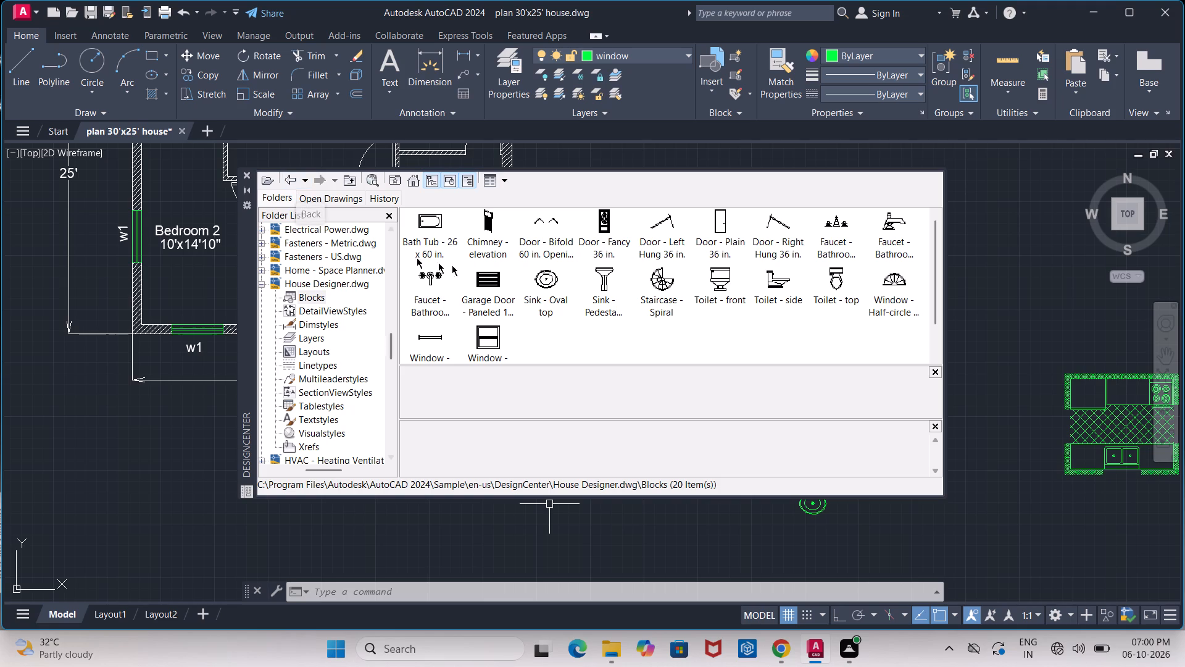
pyautogui.scroll(-2, 526, 308)
pyautogui.scroll(1, 526, 308)
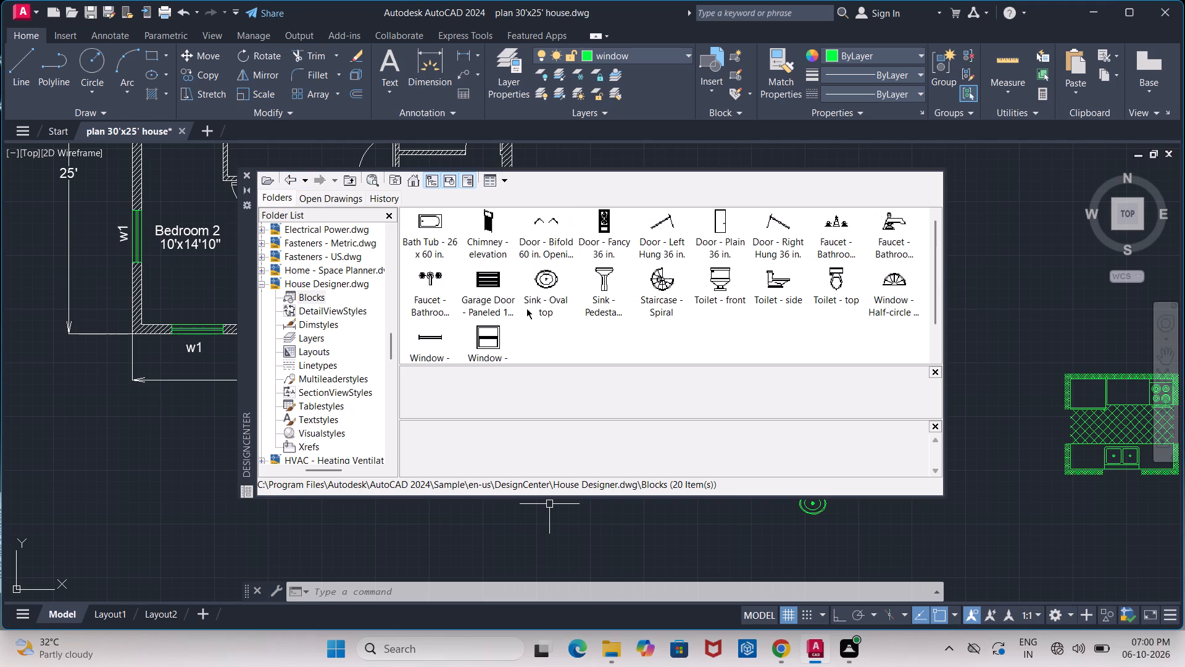
pyautogui.scroll(1, 526, 308)
pyautogui.click(249, 177)
# Copy the double bed block by its headboard corner to the empty area east of the kitchen, about 59'-6" from the original.
pyautogui.scroll(-1, 284, 210)
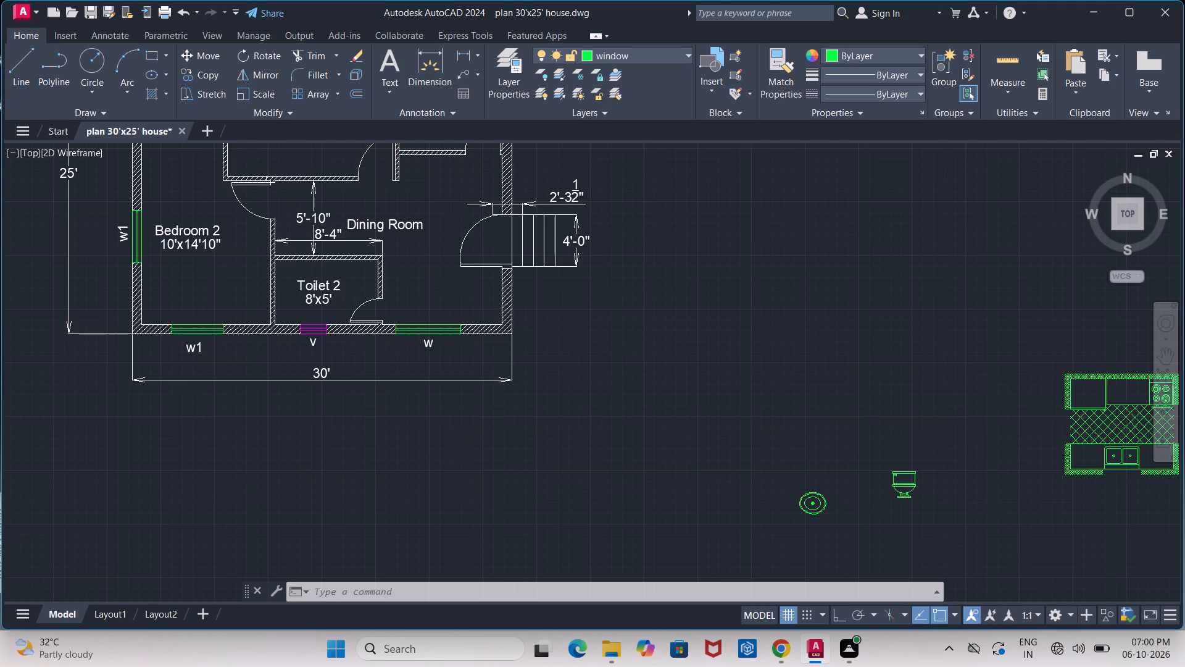
pyautogui.moveTo(273, 161); pyautogui.dragTo(243, 224, button='middle')
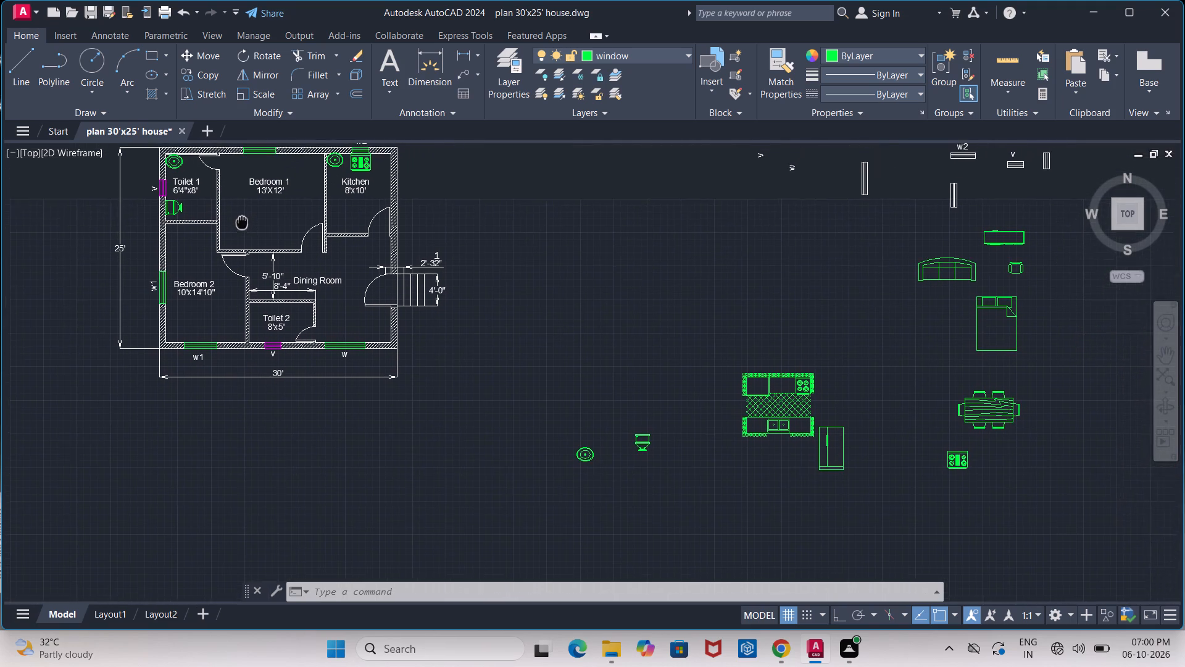
pyautogui.moveTo(243, 224); pyautogui.dragTo(246, 251, button='middle')
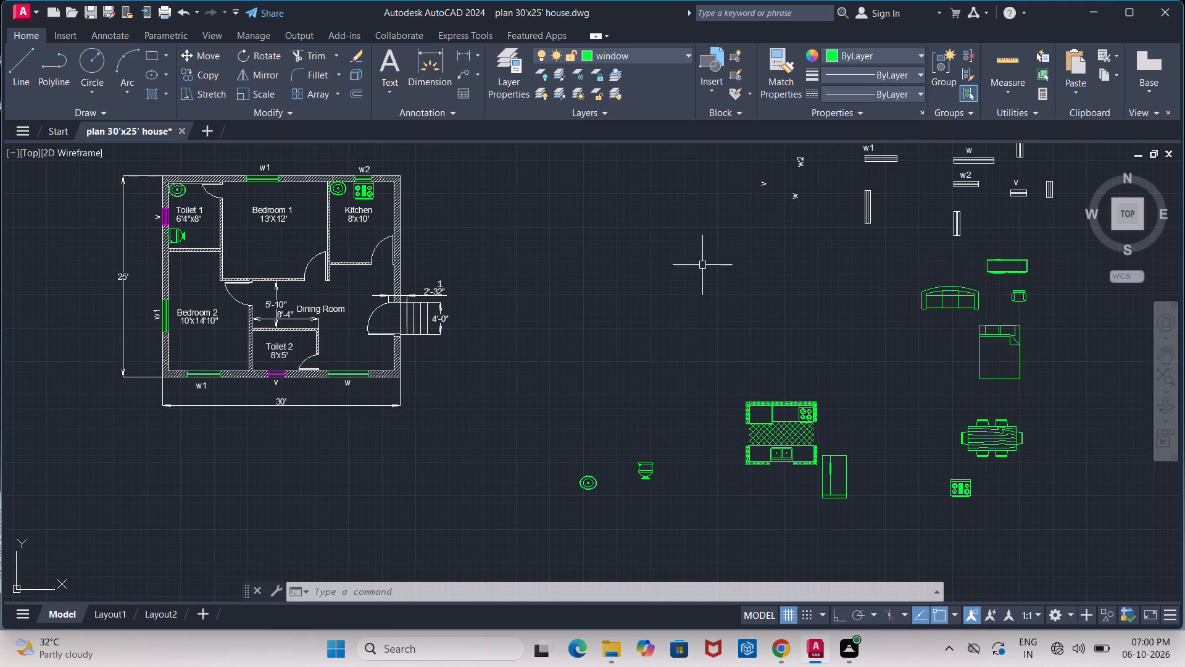
pyautogui.moveTo(809, 279); pyautogui.dragTo(660, 277, button='middle')
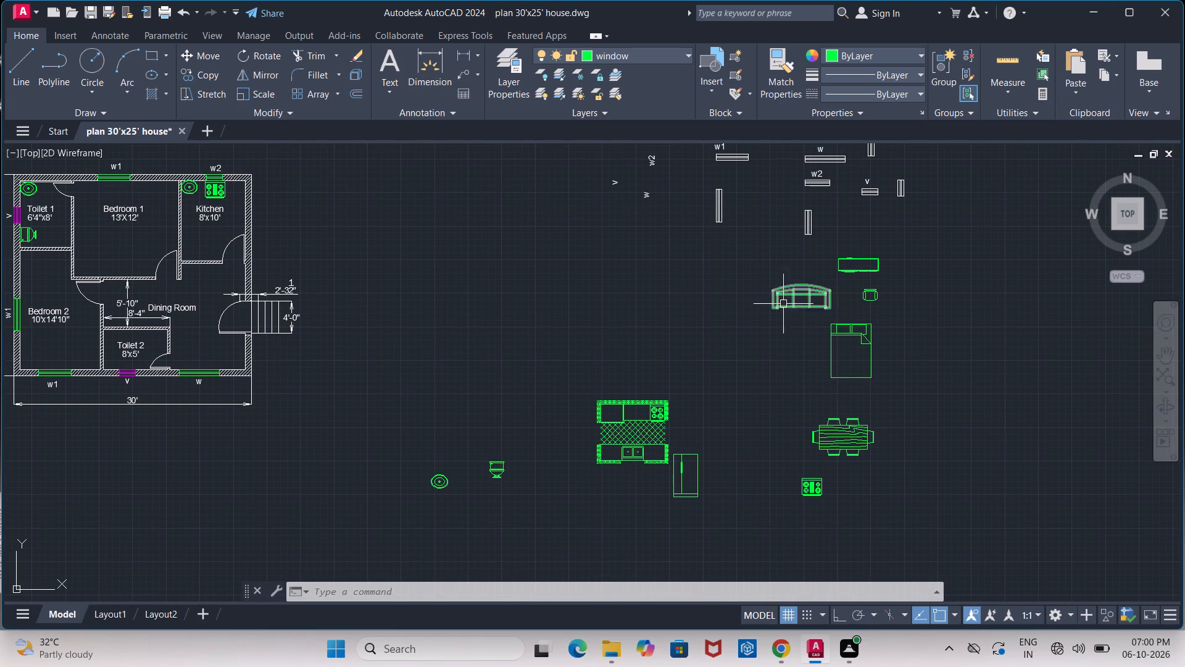
pyautogui.click(837, 345)
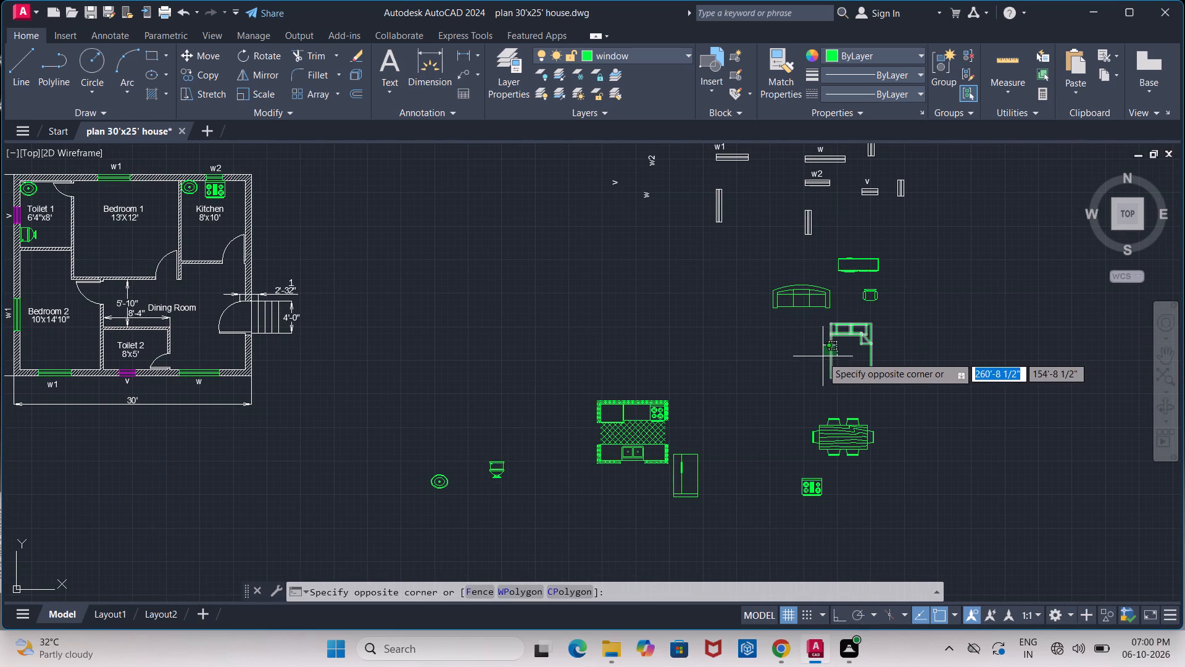
pyautogui.scroll(1, 823, 357)
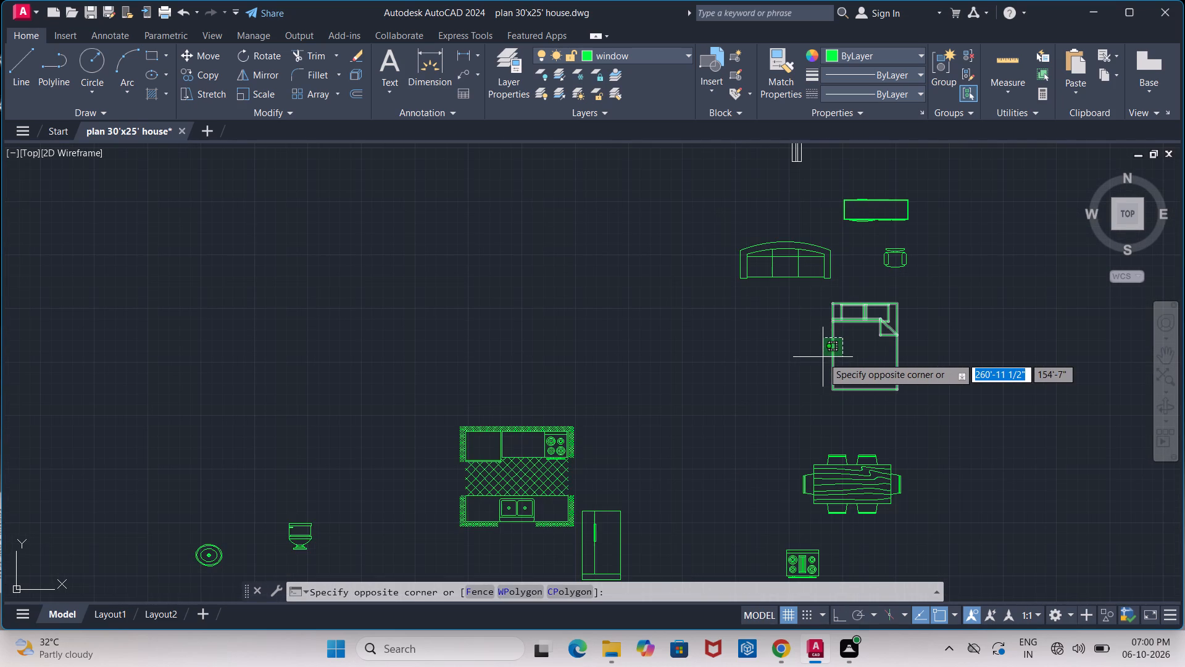
pyautogui.click(823, 357)
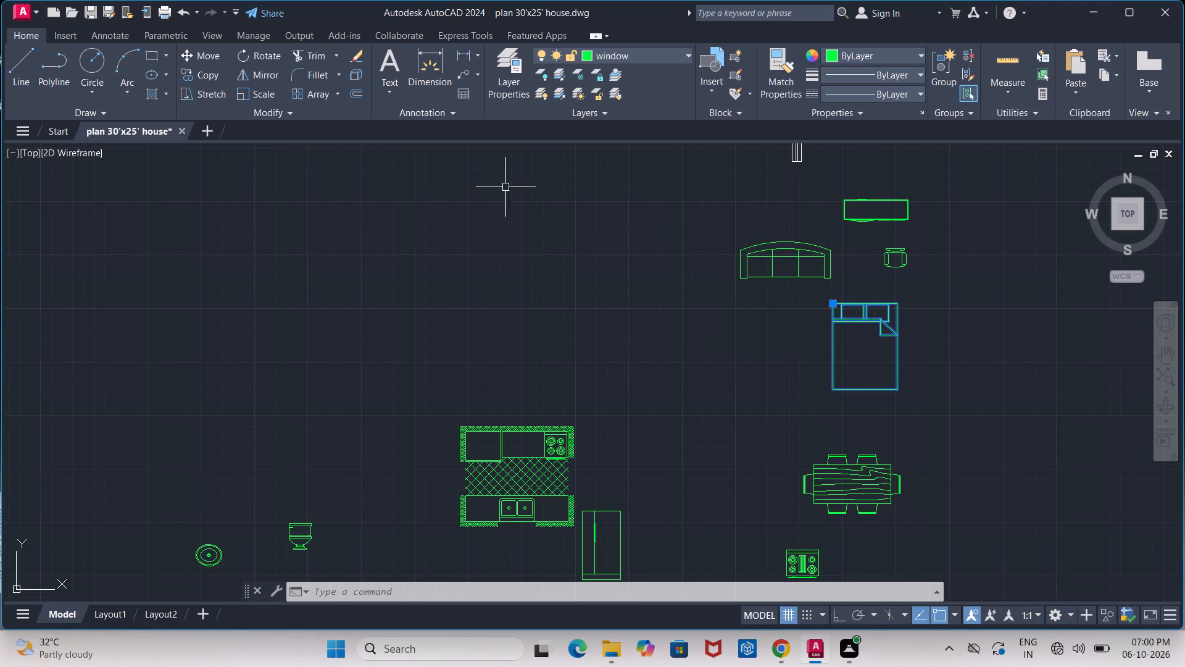
pyautogui.click(209, 80)
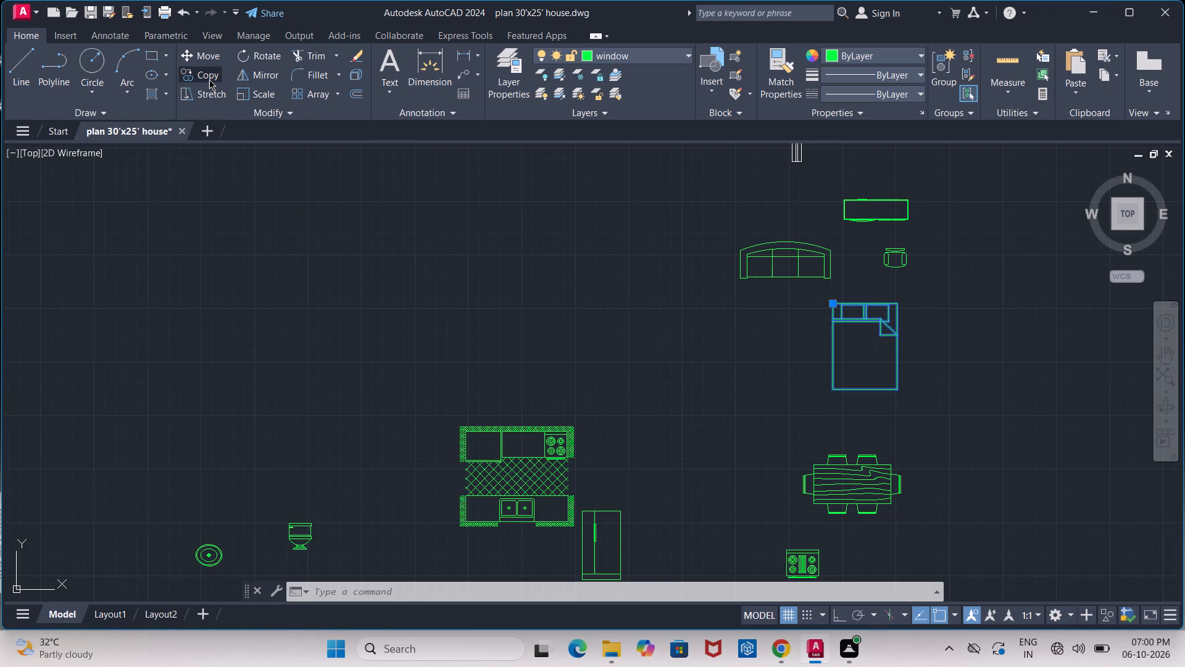
pyautogui.click(834, 304)
pyautogui.moveTo(509, 282); pyautogui.dragTo(817, 333, button='middle')
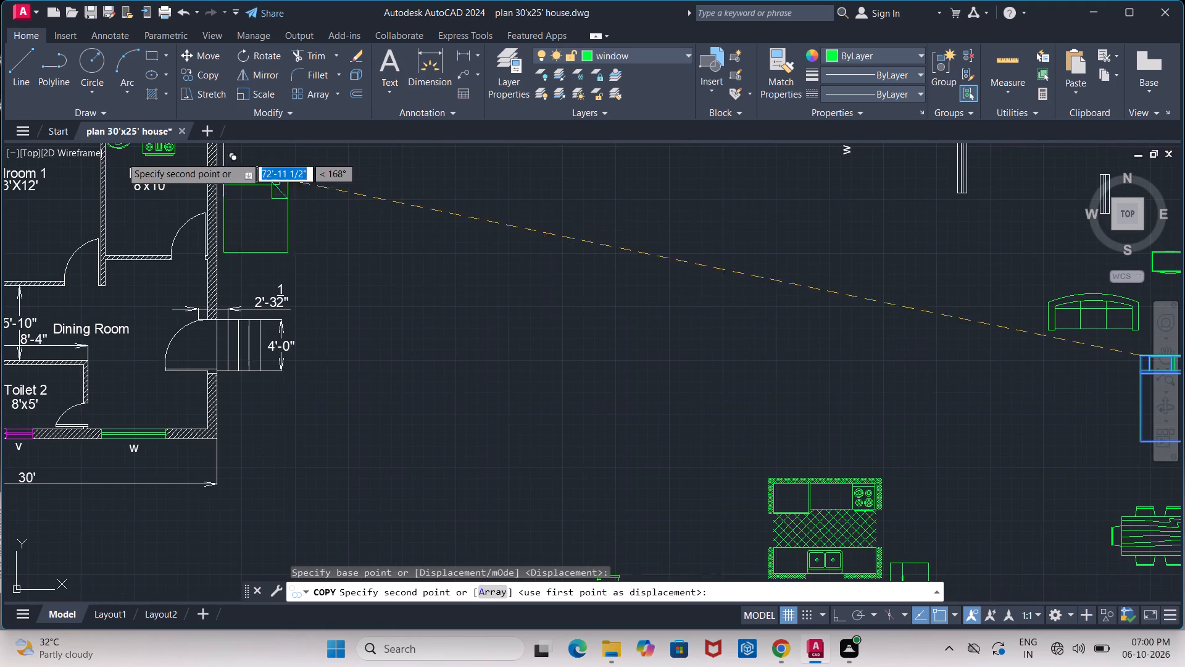
pyautogui.scroll(-1, 51, 178)
pyautogui.moveTo(51, 178); pyautogui.dragTo(193, 204, button='middle')
pyautogui.scroll(1, 199, 197)
pyautogui.moveTo(180, 188); pyautogui.dragTo(283, 217, button='middle')
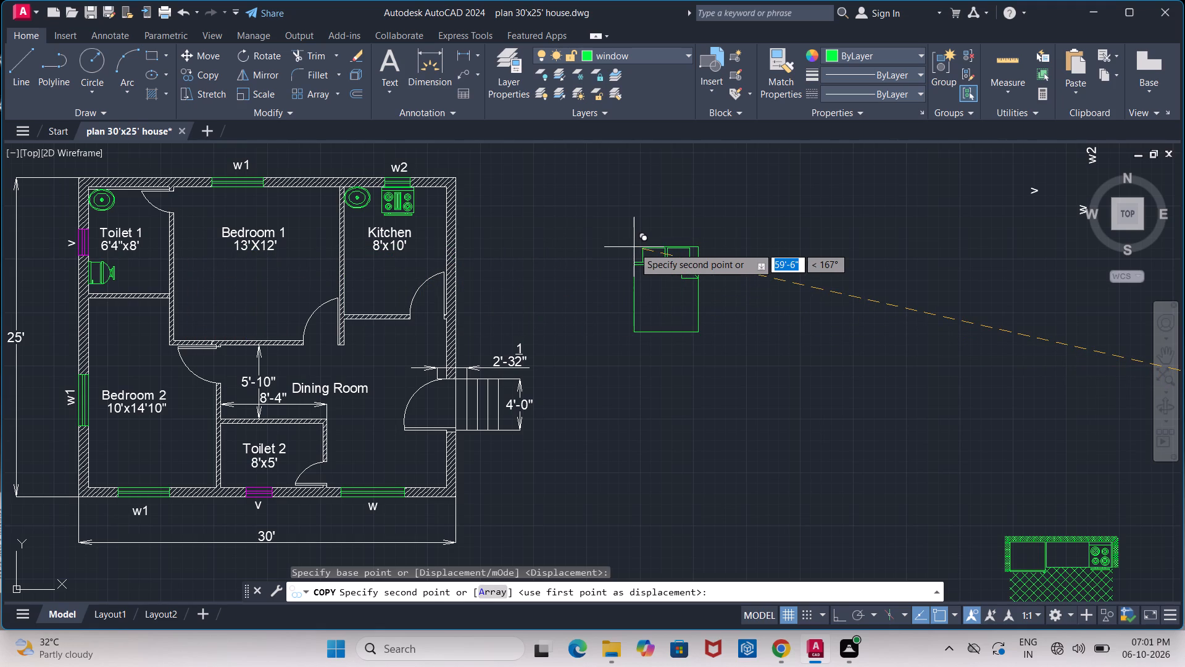
pyautogui.click(634, 247)
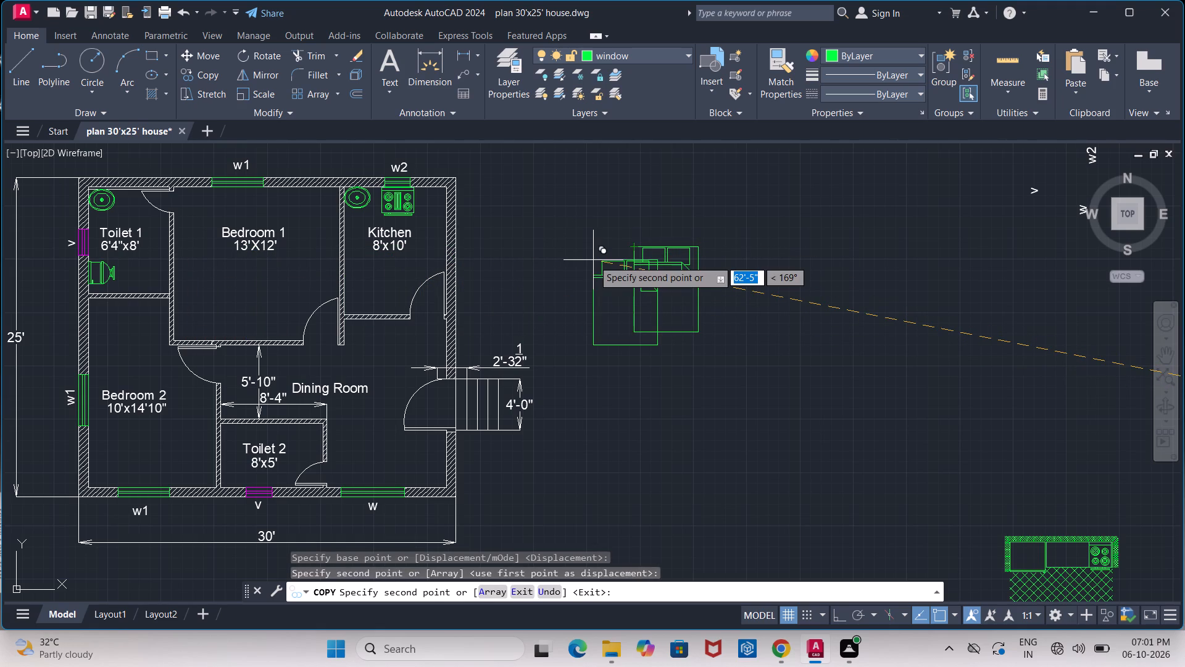
pyautogui.press('Escape')
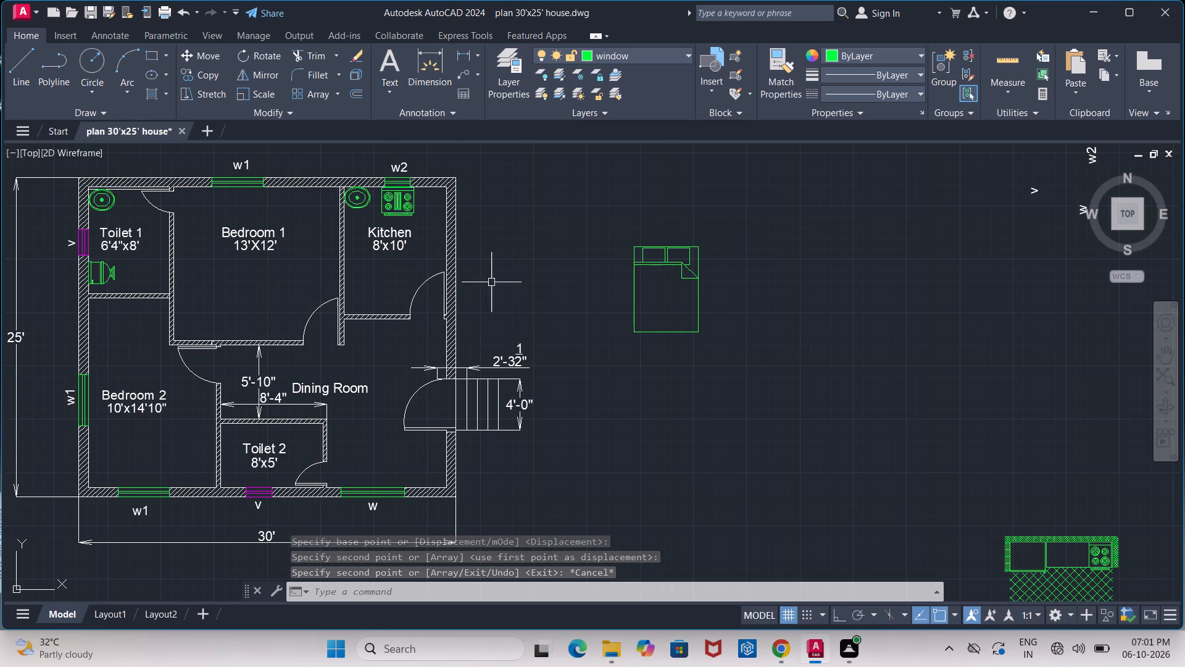
# Rotate the copied bed beside the plan by 90 degrees about a point just outside its headboard corner.
pyautogui.click(616, 225)
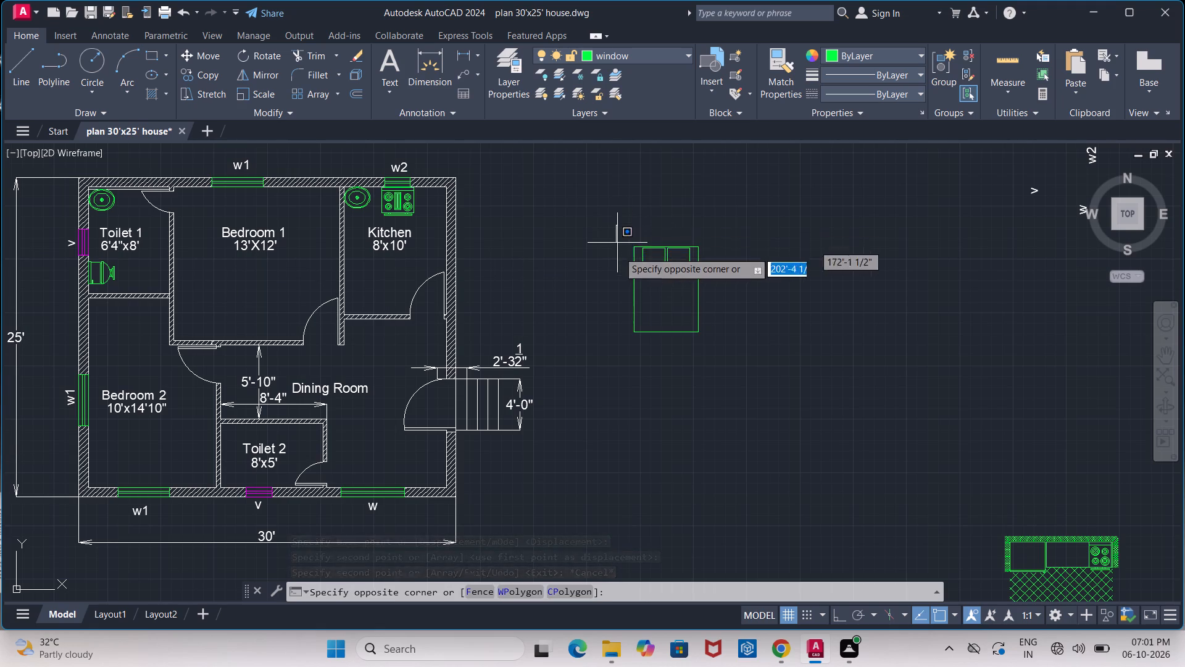
pyautogui.click(721, 359)
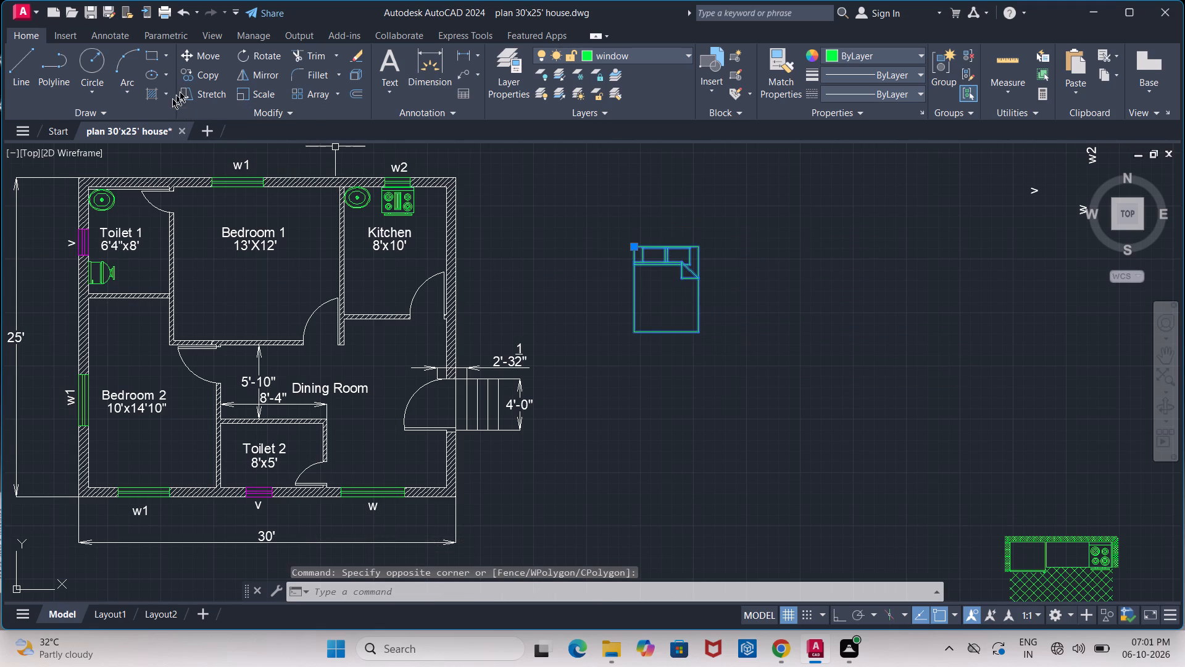
pyautogui.click(245, 61)
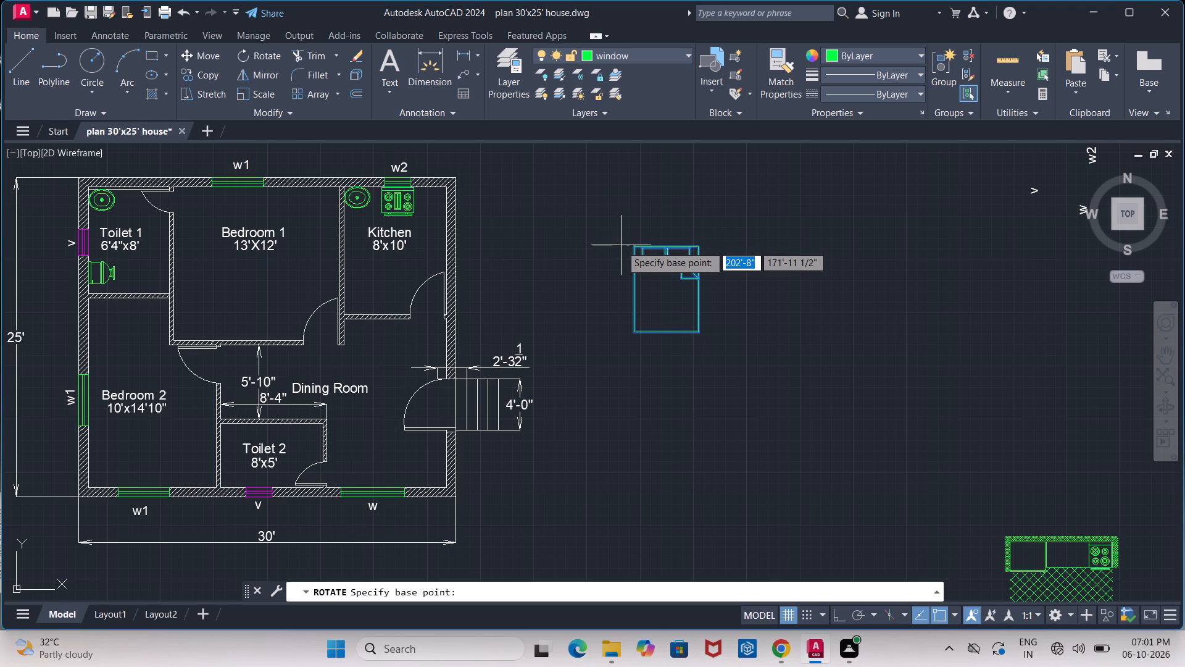
pyautogui.click(621, 245)
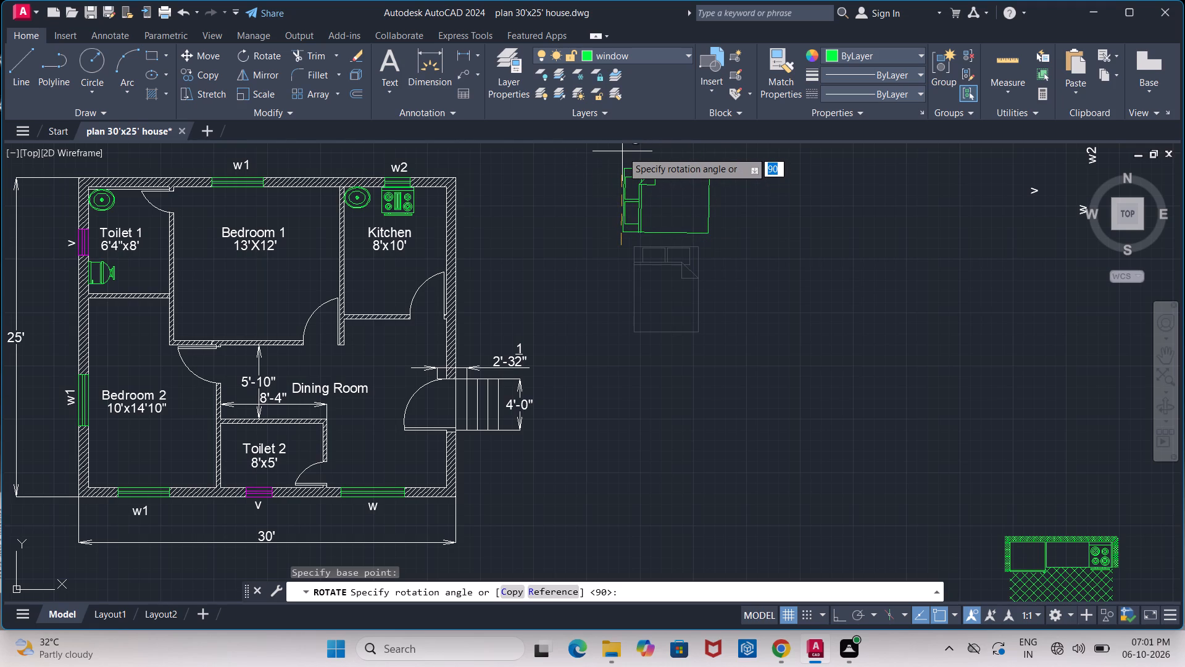
pyautogui.press('BackSpace')
pyautogui.write('90')
pyautogui.press('Return')
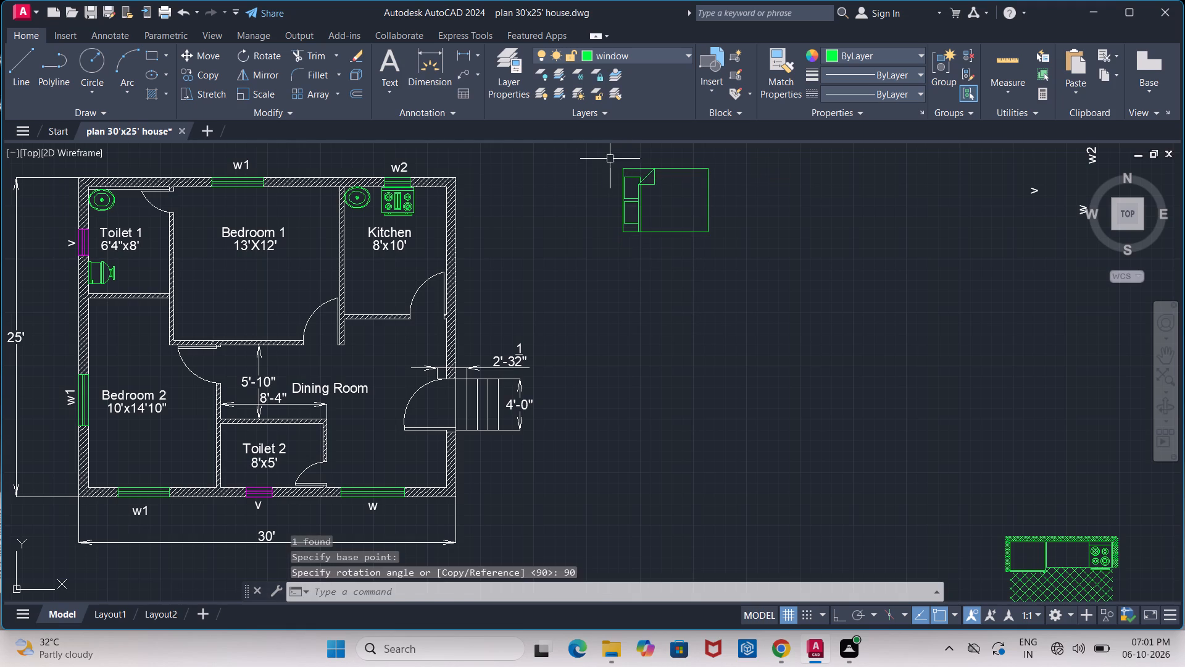
# Copy the rotated bed by its lower headboard corner into Bedroom 1, about 34'-11 1/2" from the original and just off the west wall.
pyautogui.click(609, 158)
pyautogui.click(723, 252)
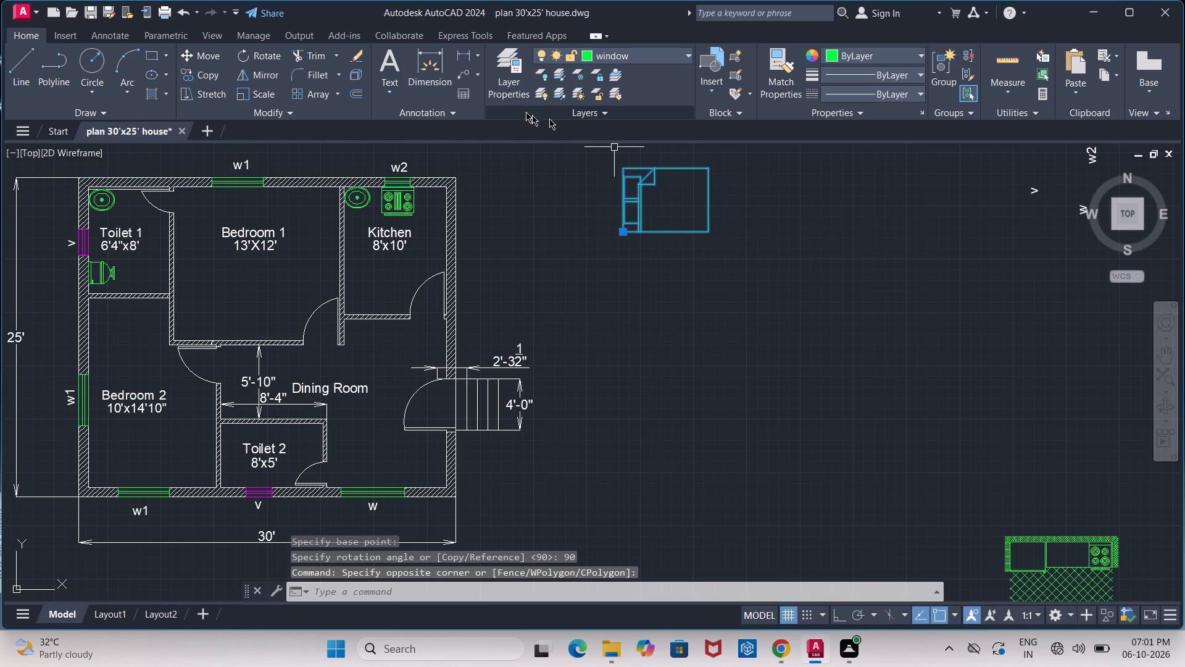
pyautogui.click(214, 78)
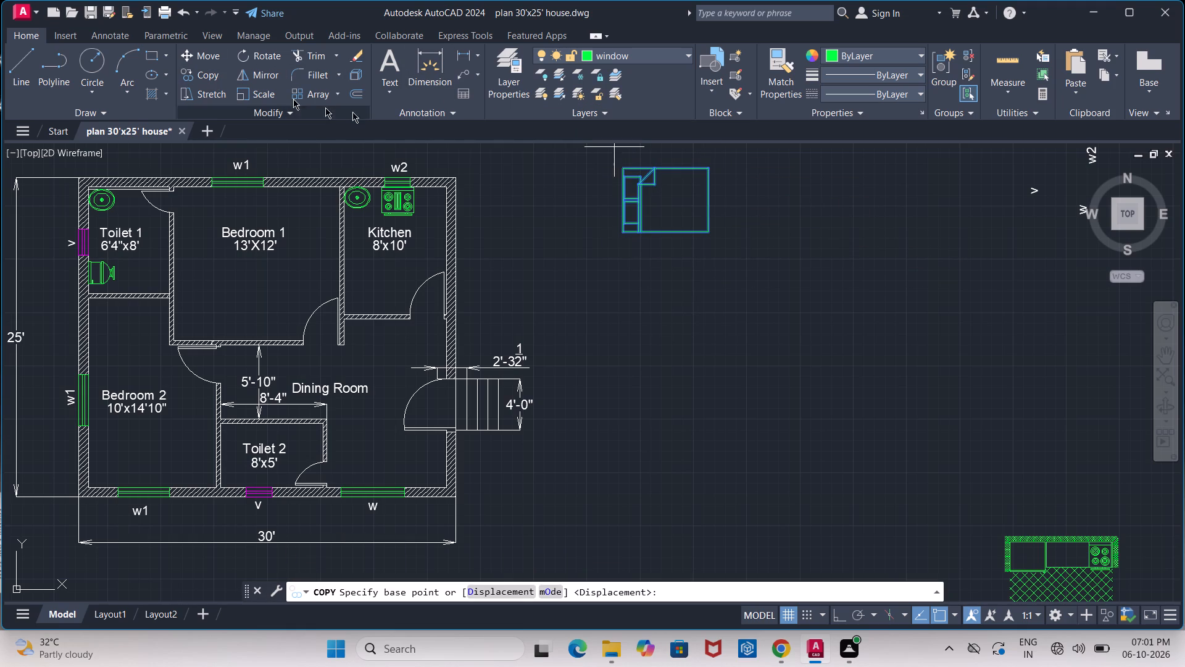
pyautogui.click(622, 233)
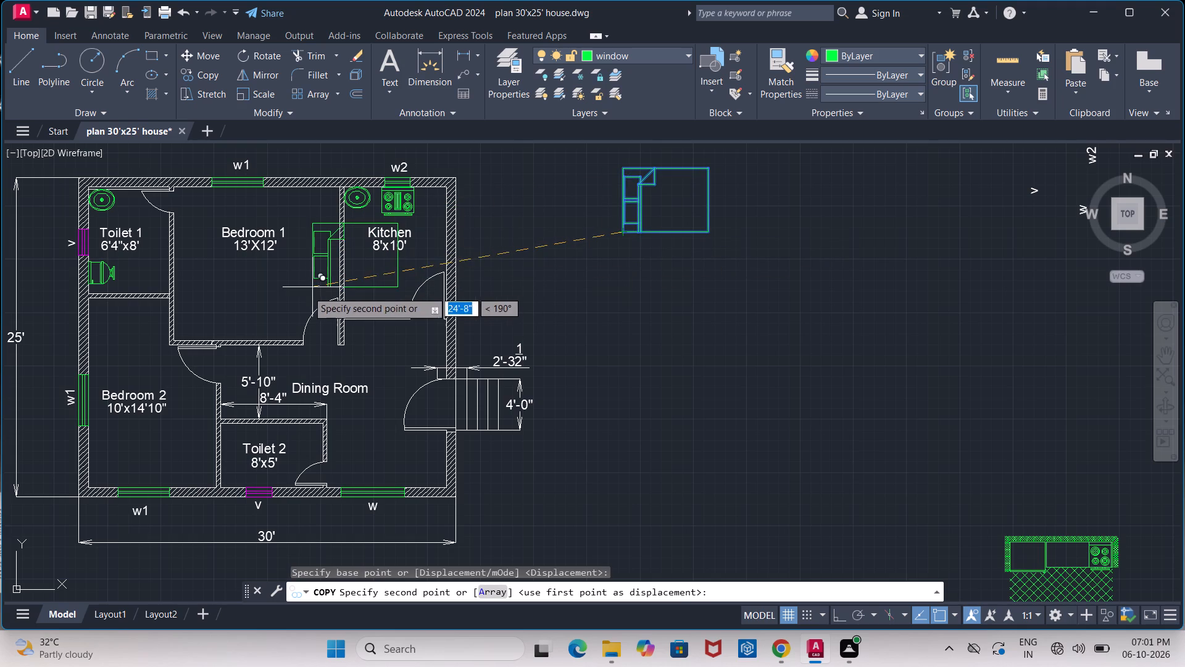
pyautogui.moveTo(307, 291); pyautogui.dragTo(501, 293, button='middle')
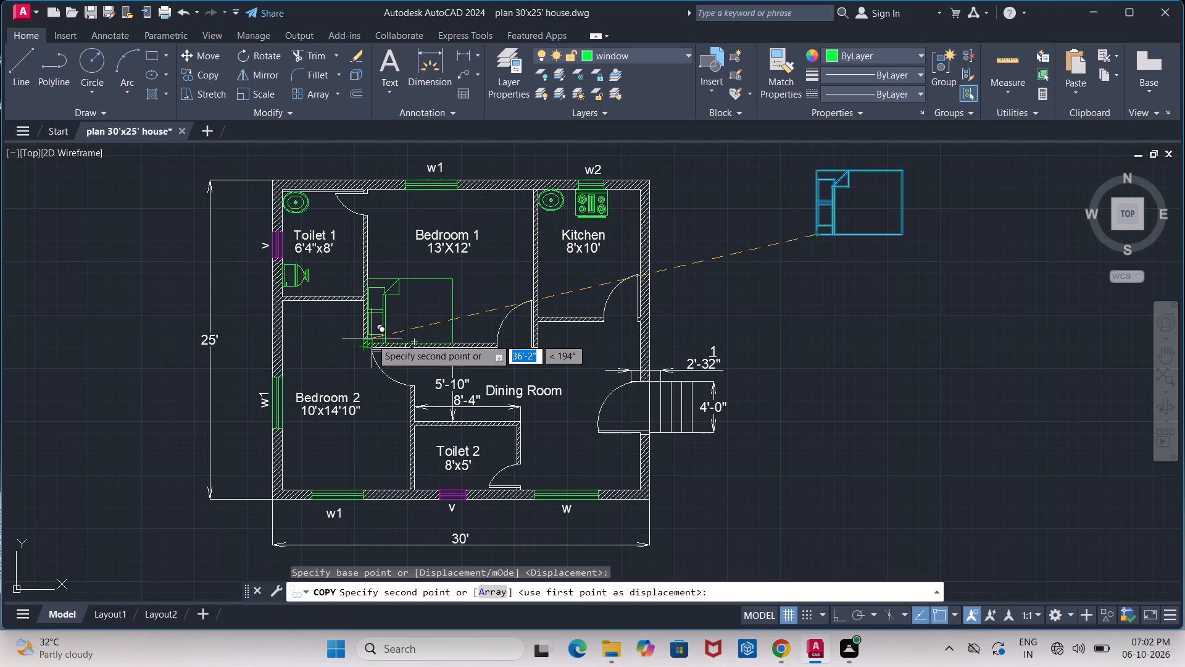
pyautogui.click(379, 327)
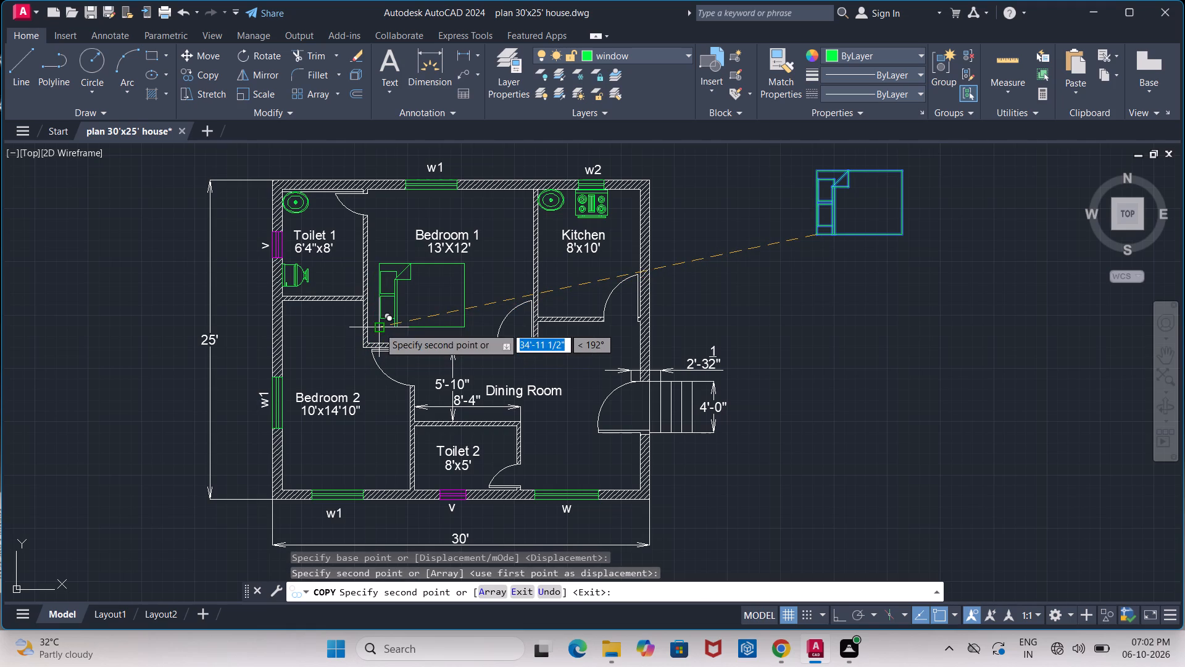
pyautogui.press('Escape')
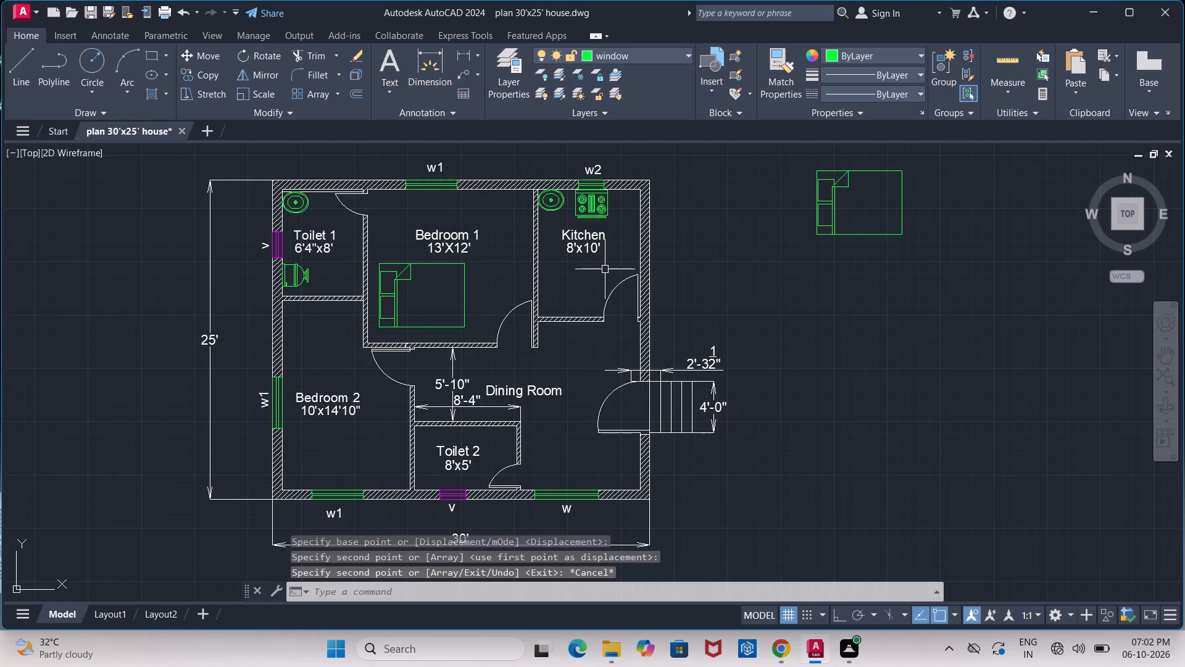
# Move the Bedroom 1 bed by its lower headboard corner flush against the west wall, about 1'-10" above the room's lower corner.
pyautogui.scroll(-1, 377, 261)
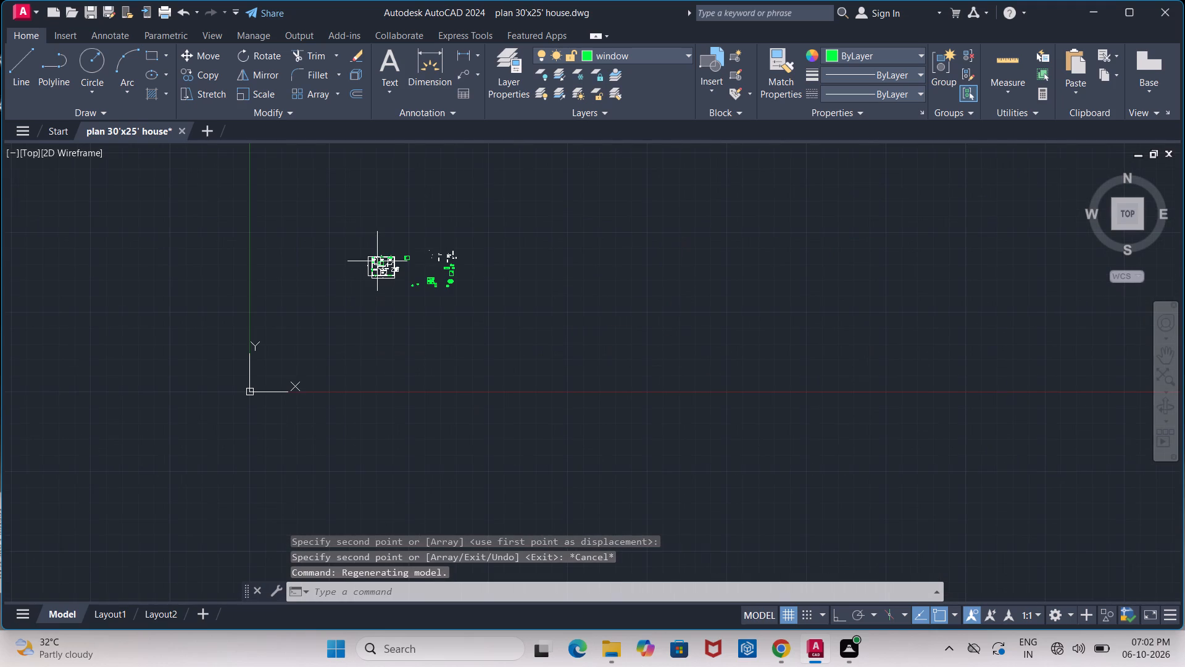
pyautogui.keyDown('ctrl'); pyautogui.scroll(5, 377, 261); pyautogui.keyUp('ctrl')
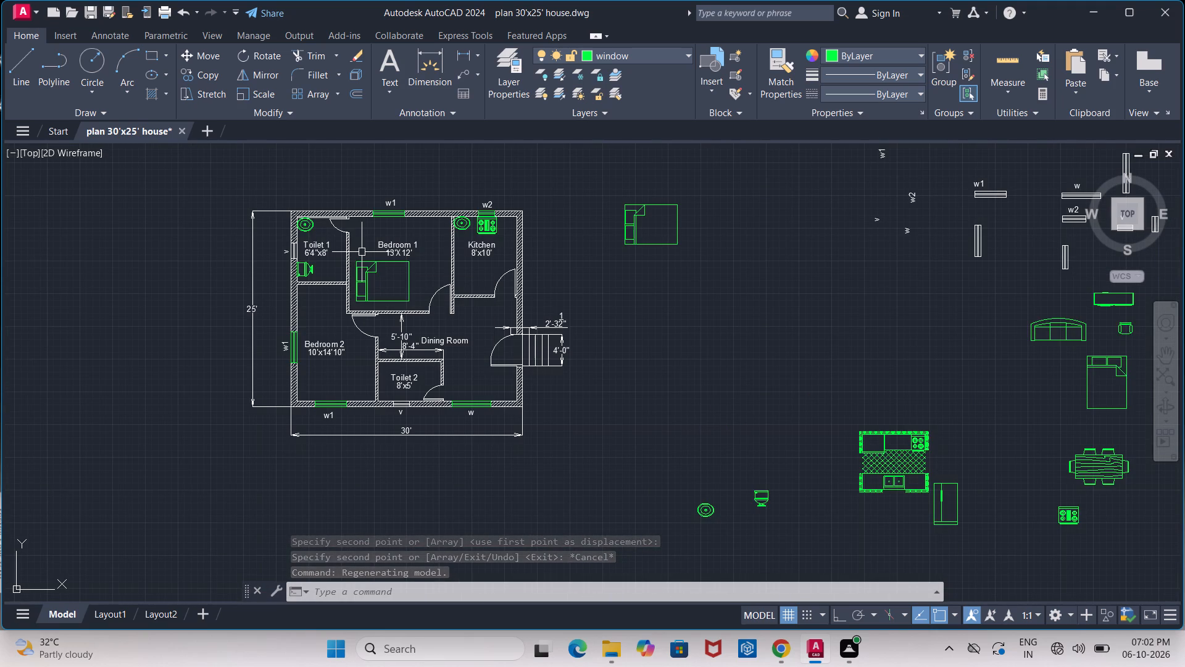
pyautogui.keyDown('ctrl'); pyautogui.scroll(3, 362, 252); pyautogui.keyUp('ctrl')
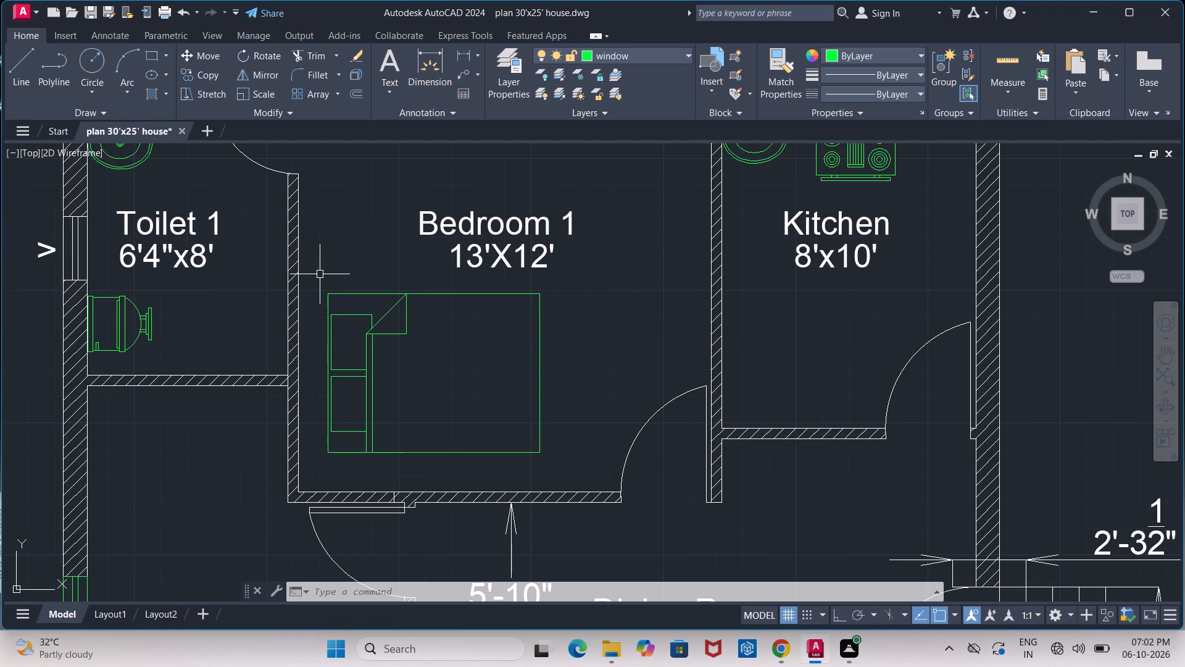
pyautogui.moveTo(320, 275); pyautogui.dragTo(368, 349)
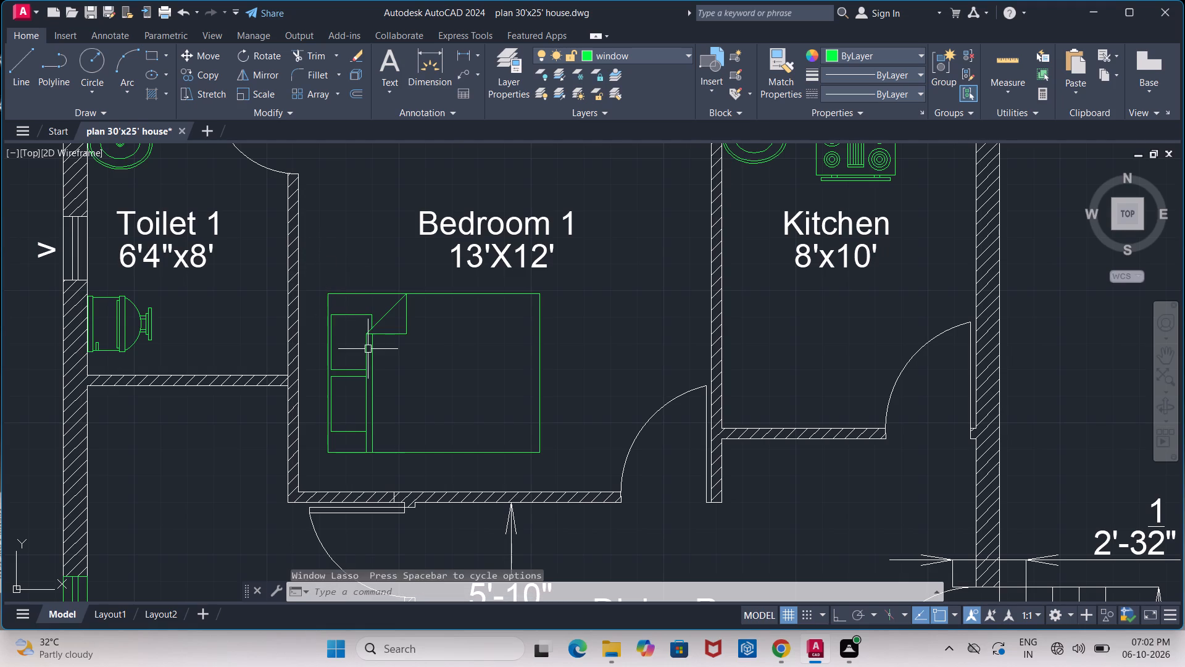
pyautogui.click(315, 277)
pyautogui.moveTo(315, 277); pyautogui.dragTo(412, 338)
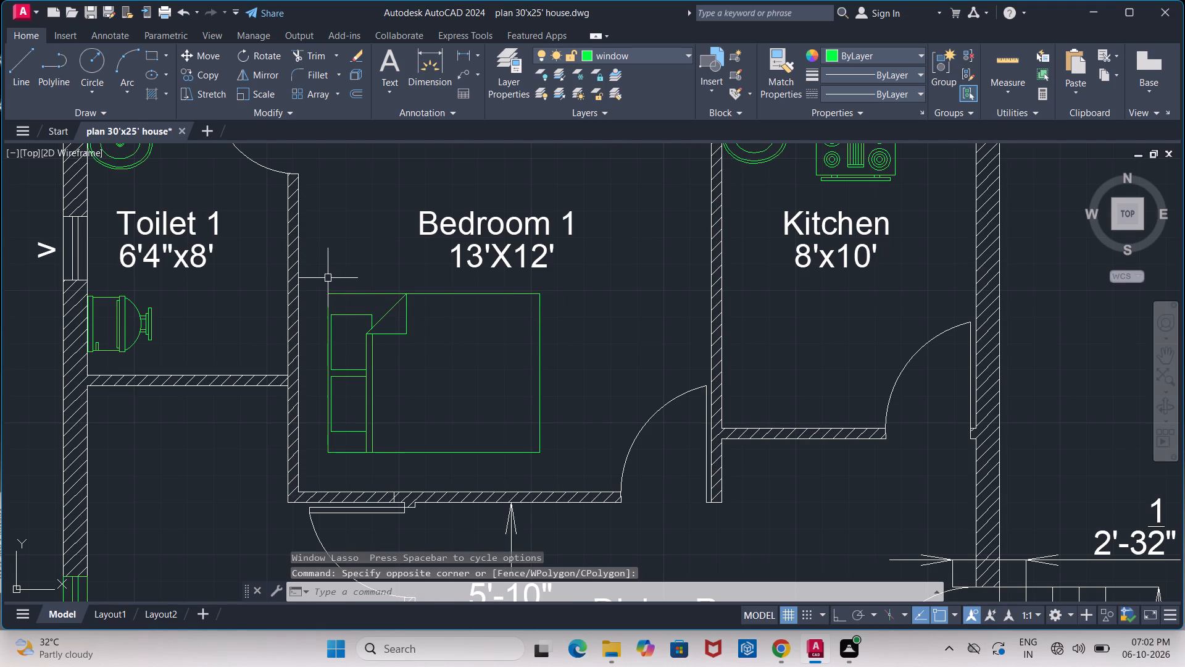
pyautogui.click(320, 280)
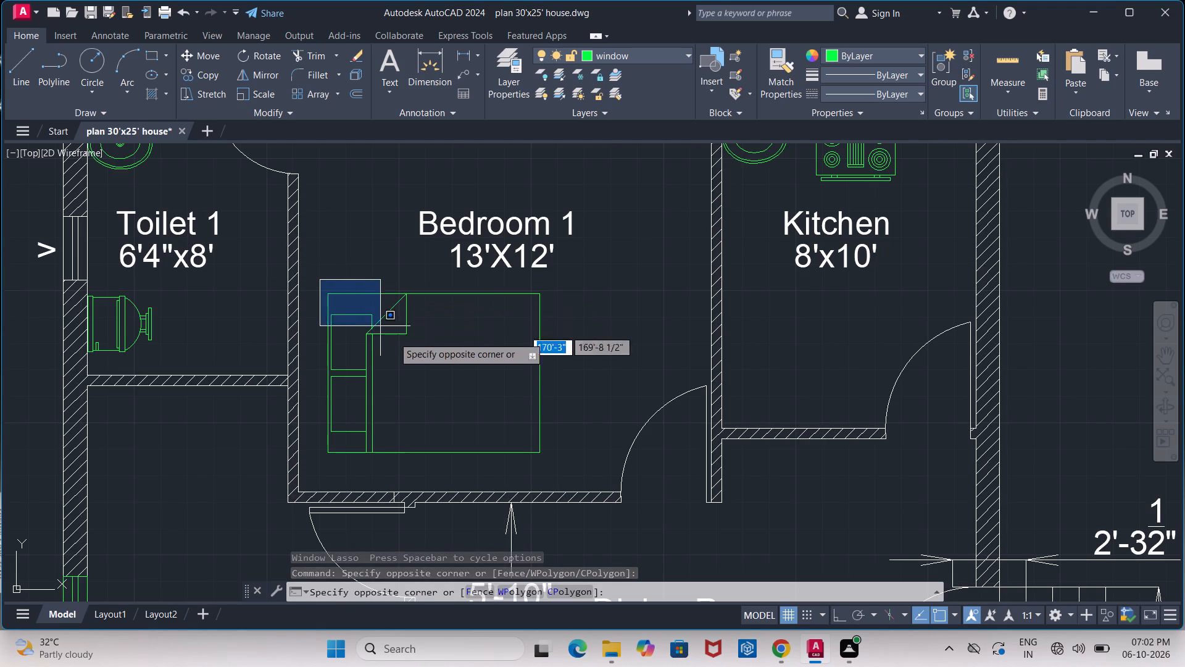
pyautogui.click(578, 462)
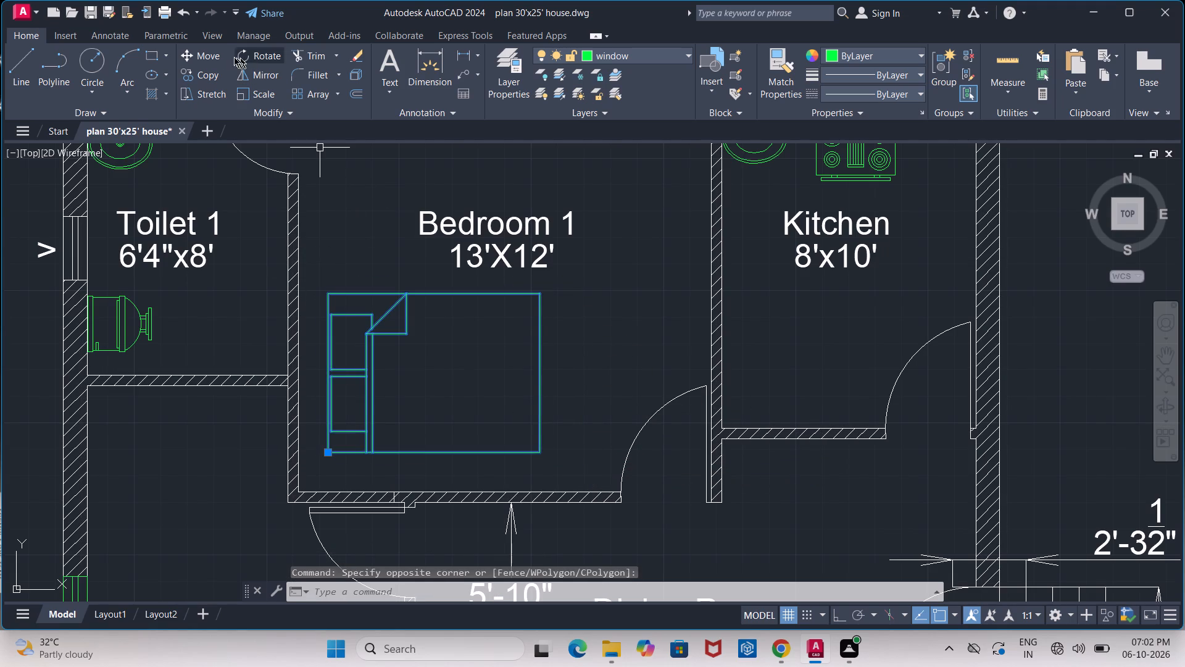
pyautogui.click(206, 57)
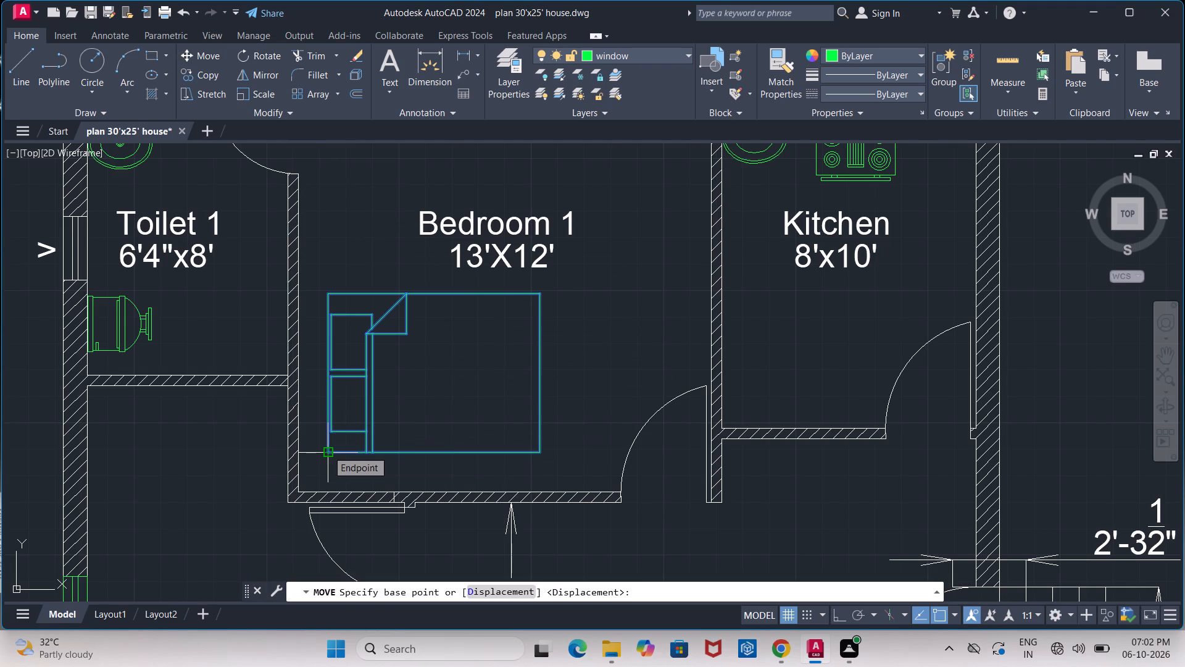
pyautogui.moveTo(327, 450); pyautogui.dragTo(302, 493)
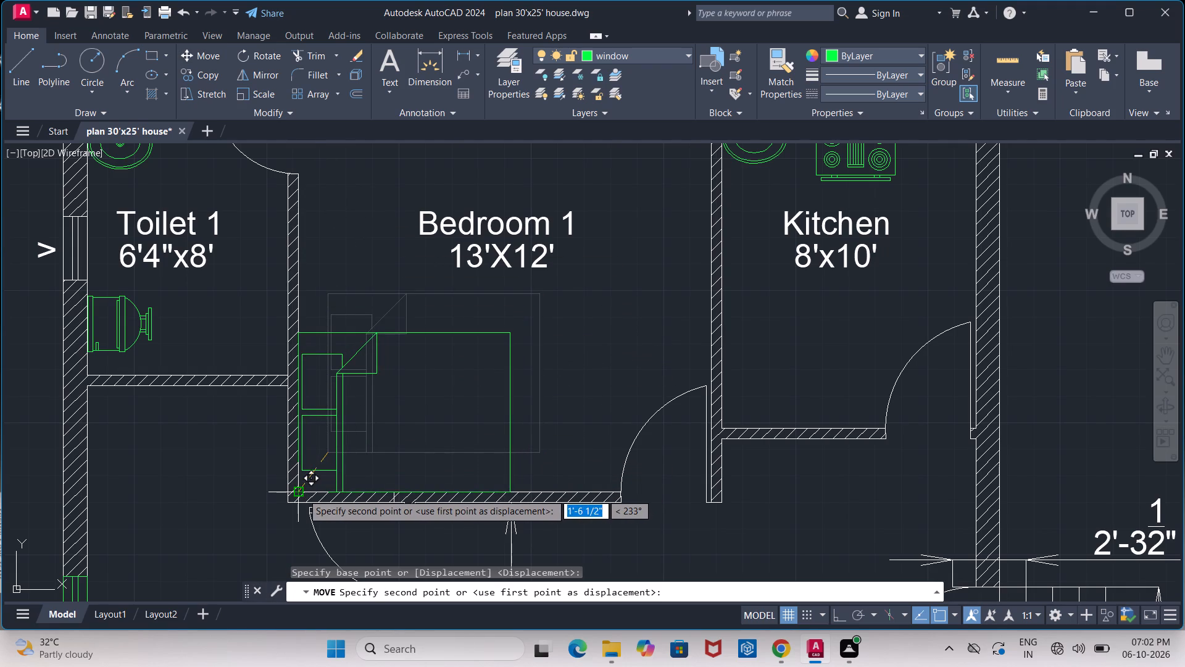
pyautogui.moveTo(302, 493); pyautogui.dragTo(304, 460)
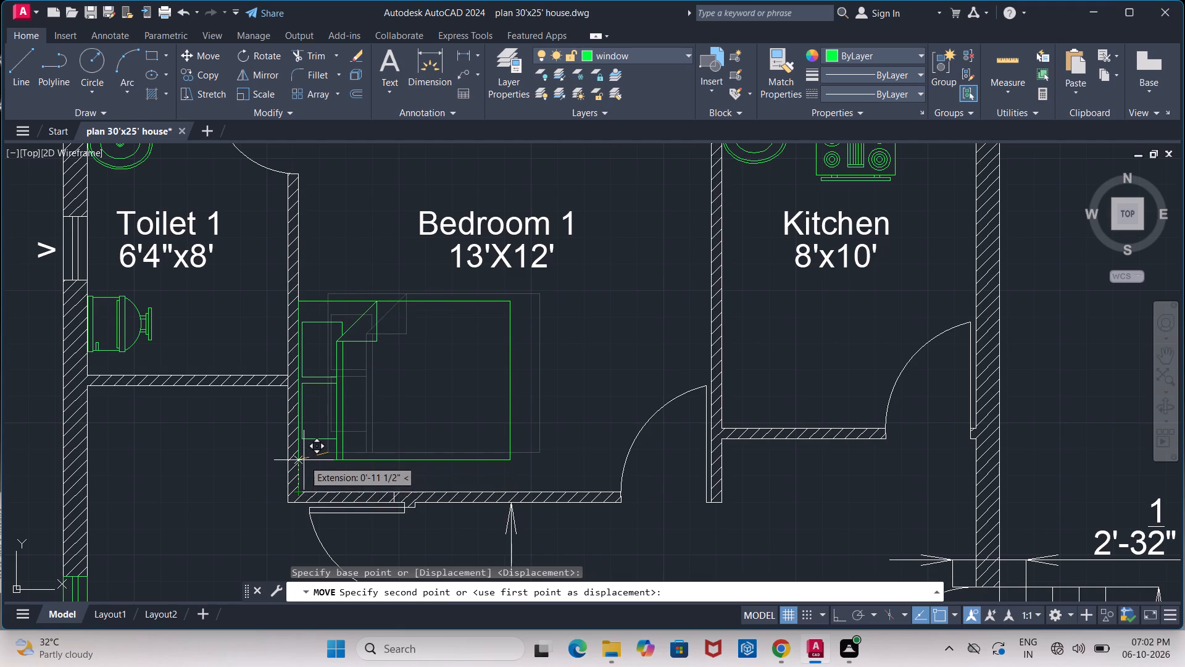
pyautogui.moveTo(304, 460); pyautogui.dragTo(304, 453)
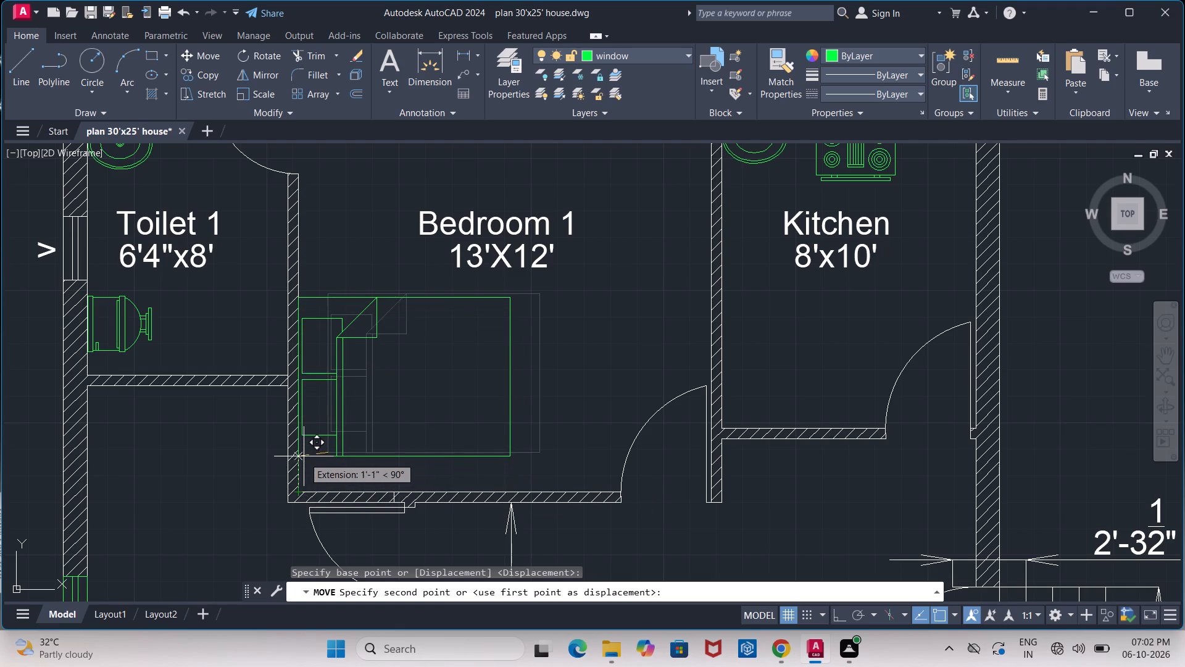
pyautogui.moveTo(304, 453); pyautogui.dragTo(302, 434)
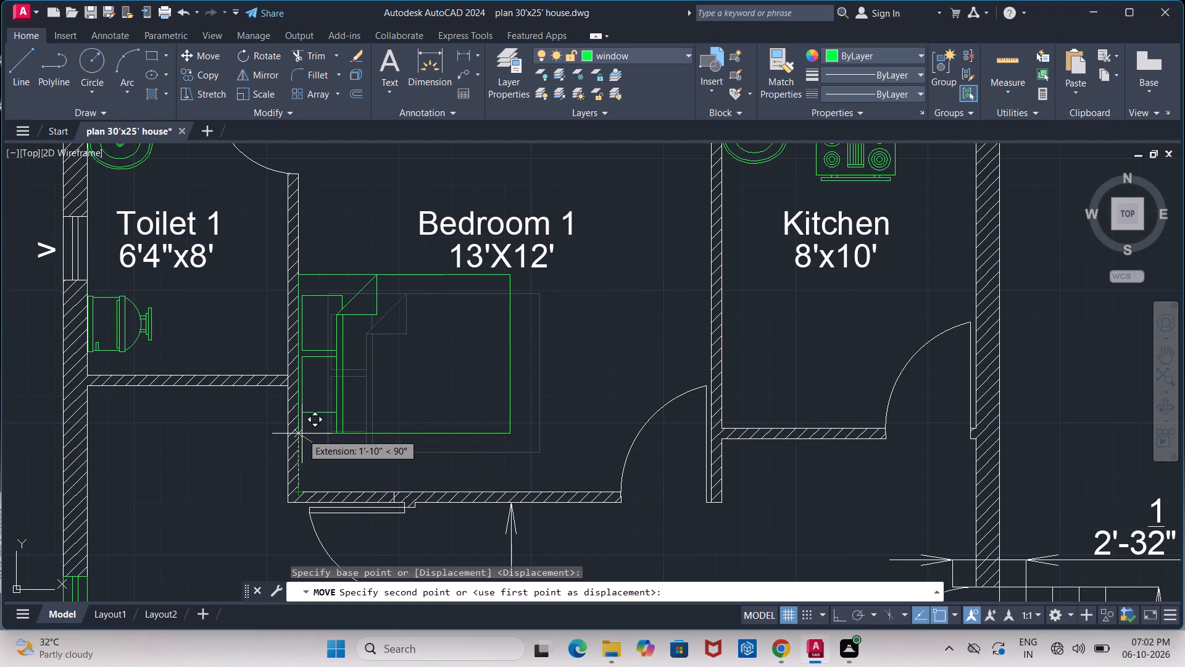
pyautogui.click(302, 434)
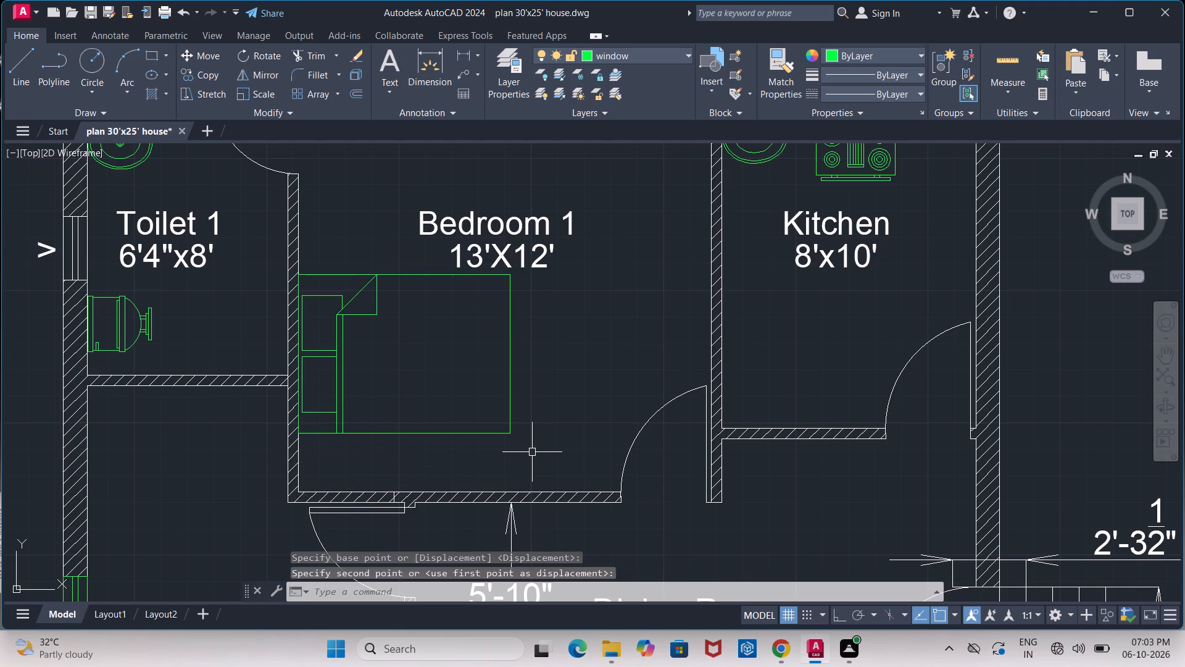
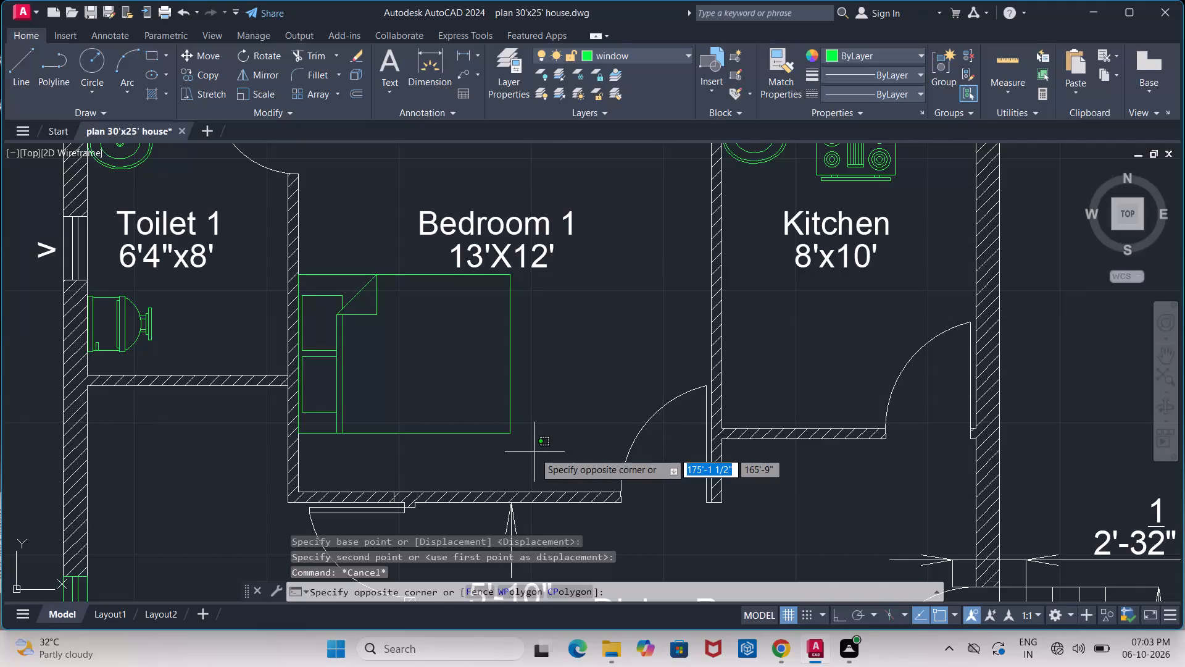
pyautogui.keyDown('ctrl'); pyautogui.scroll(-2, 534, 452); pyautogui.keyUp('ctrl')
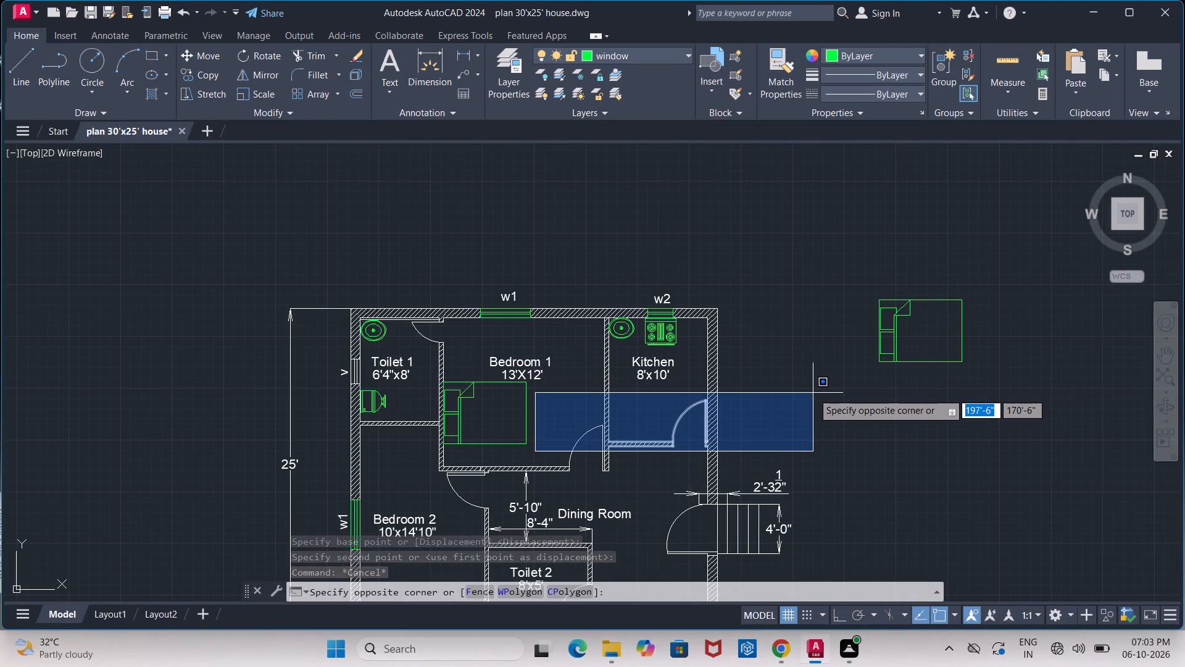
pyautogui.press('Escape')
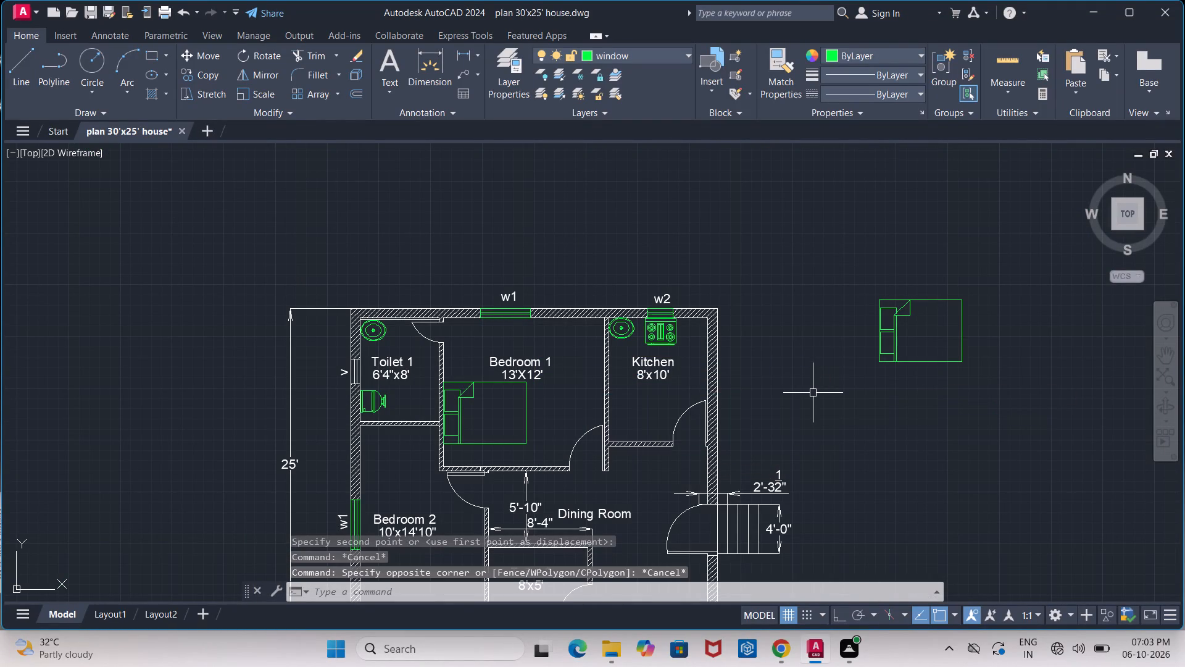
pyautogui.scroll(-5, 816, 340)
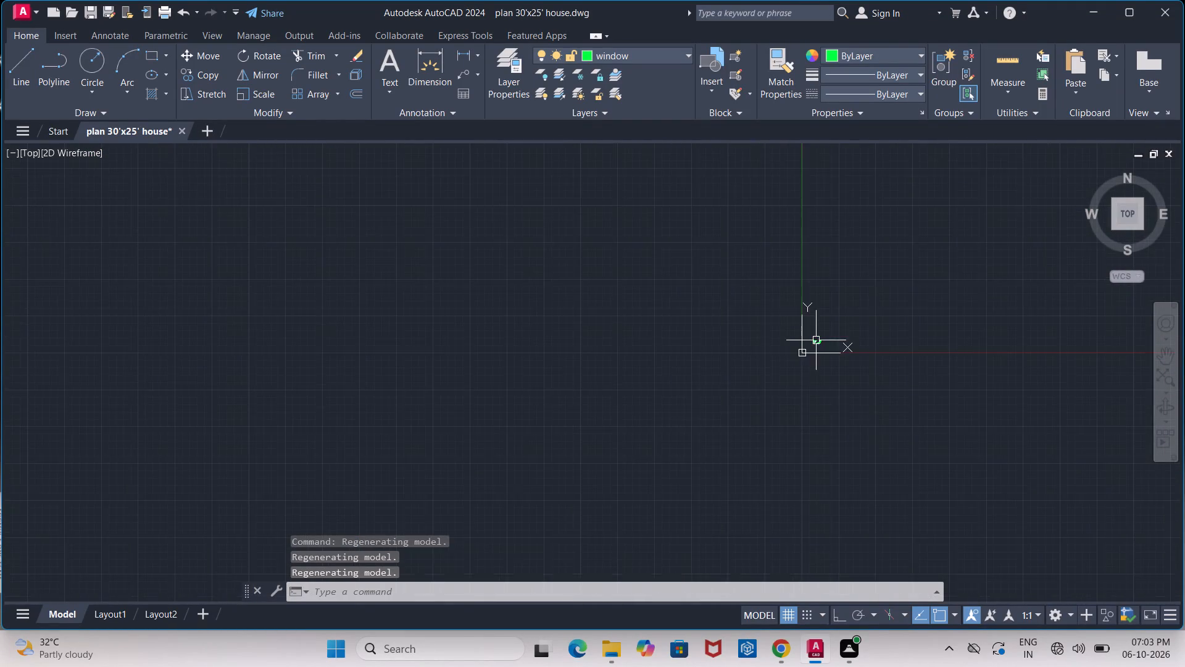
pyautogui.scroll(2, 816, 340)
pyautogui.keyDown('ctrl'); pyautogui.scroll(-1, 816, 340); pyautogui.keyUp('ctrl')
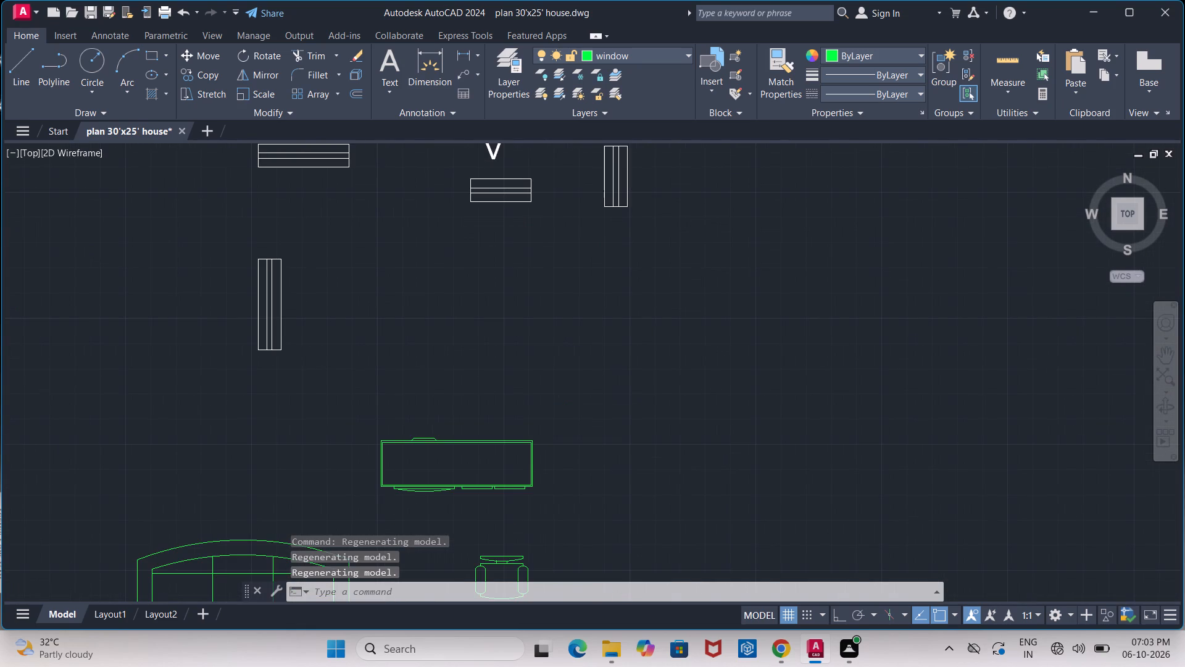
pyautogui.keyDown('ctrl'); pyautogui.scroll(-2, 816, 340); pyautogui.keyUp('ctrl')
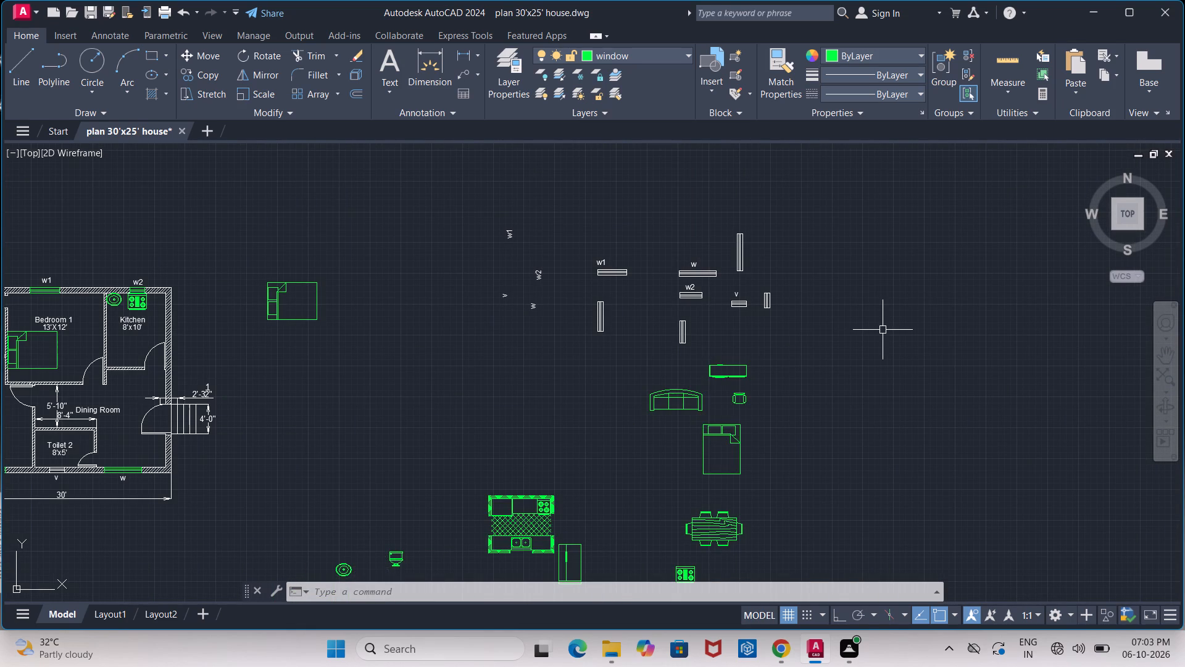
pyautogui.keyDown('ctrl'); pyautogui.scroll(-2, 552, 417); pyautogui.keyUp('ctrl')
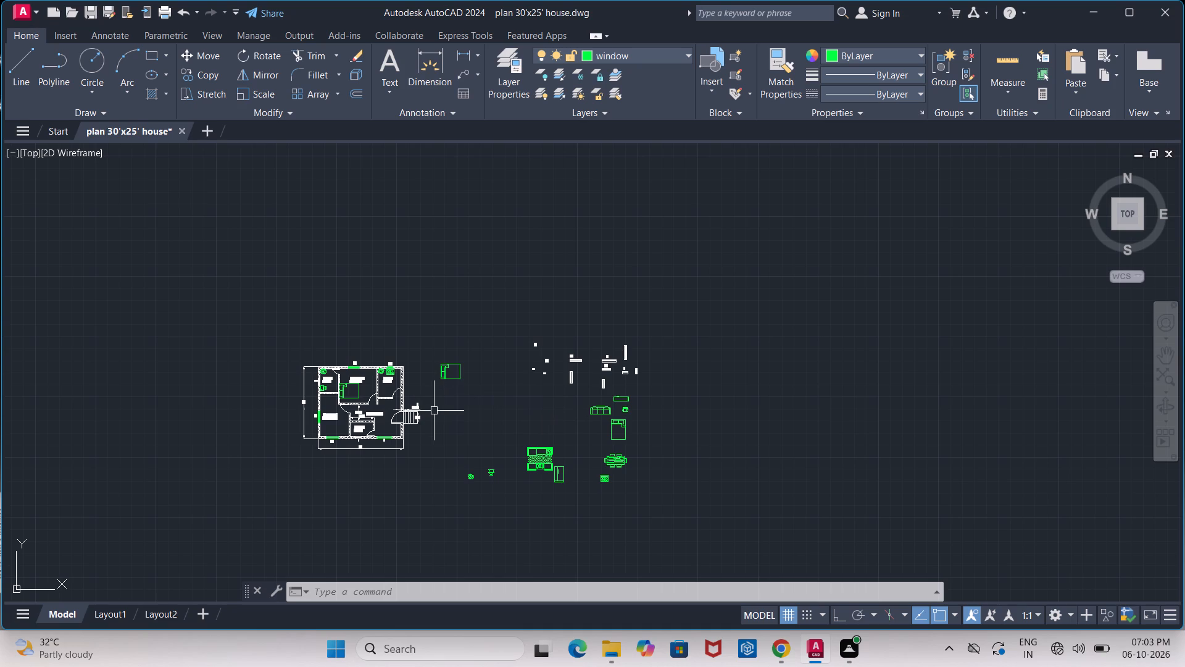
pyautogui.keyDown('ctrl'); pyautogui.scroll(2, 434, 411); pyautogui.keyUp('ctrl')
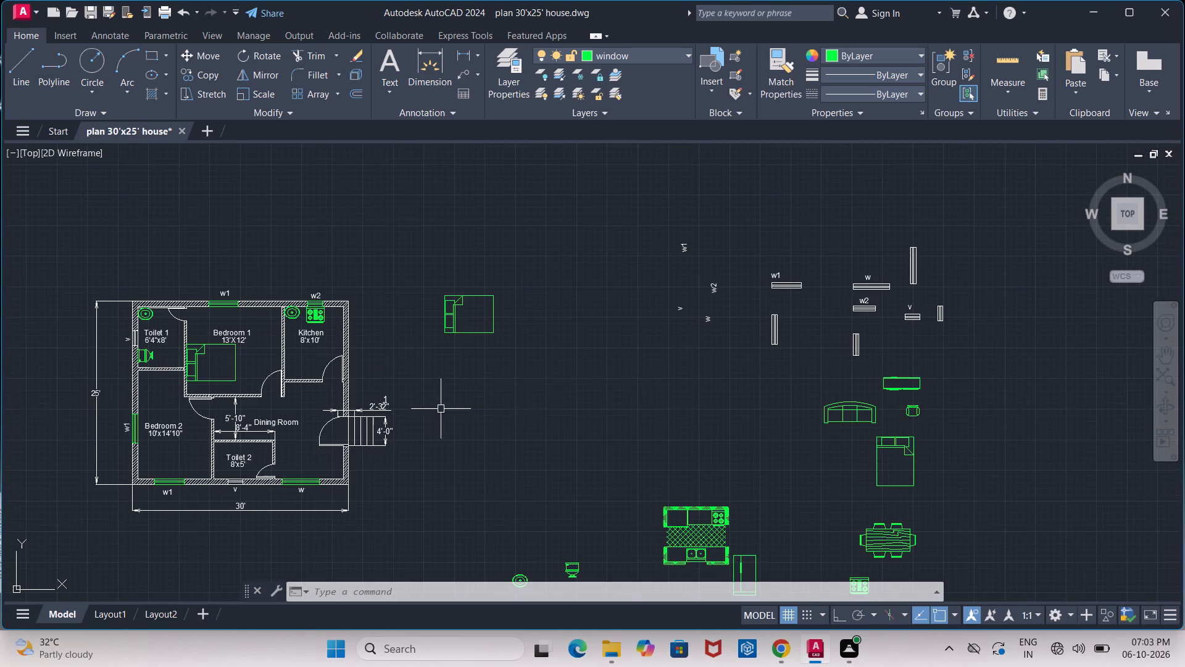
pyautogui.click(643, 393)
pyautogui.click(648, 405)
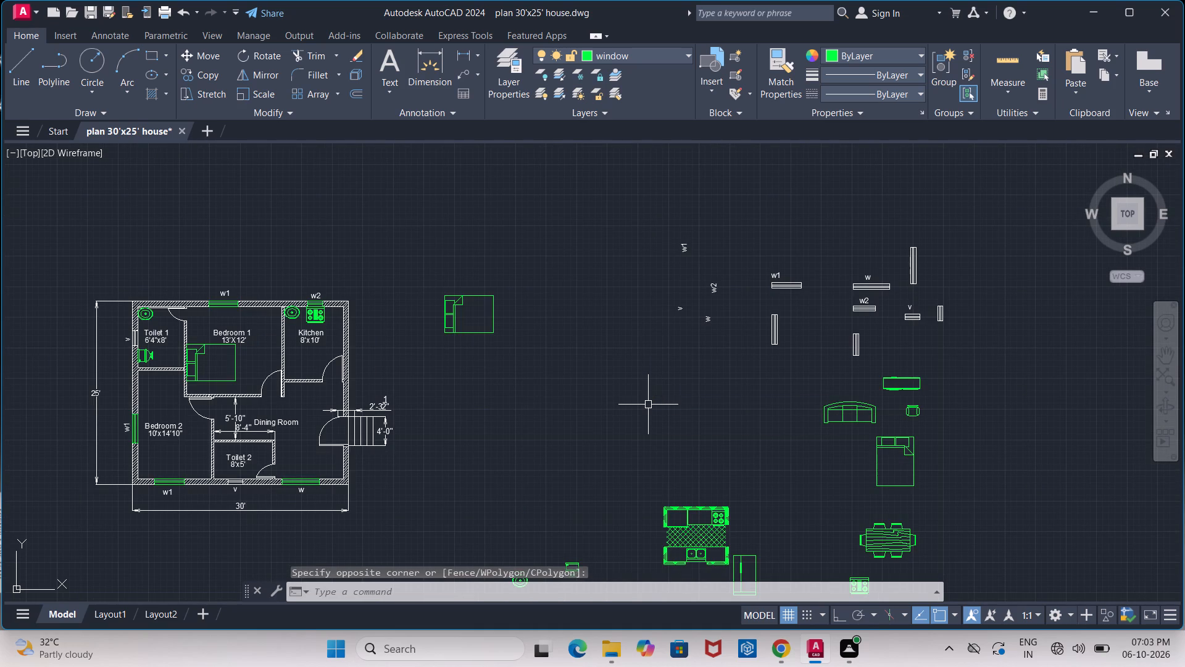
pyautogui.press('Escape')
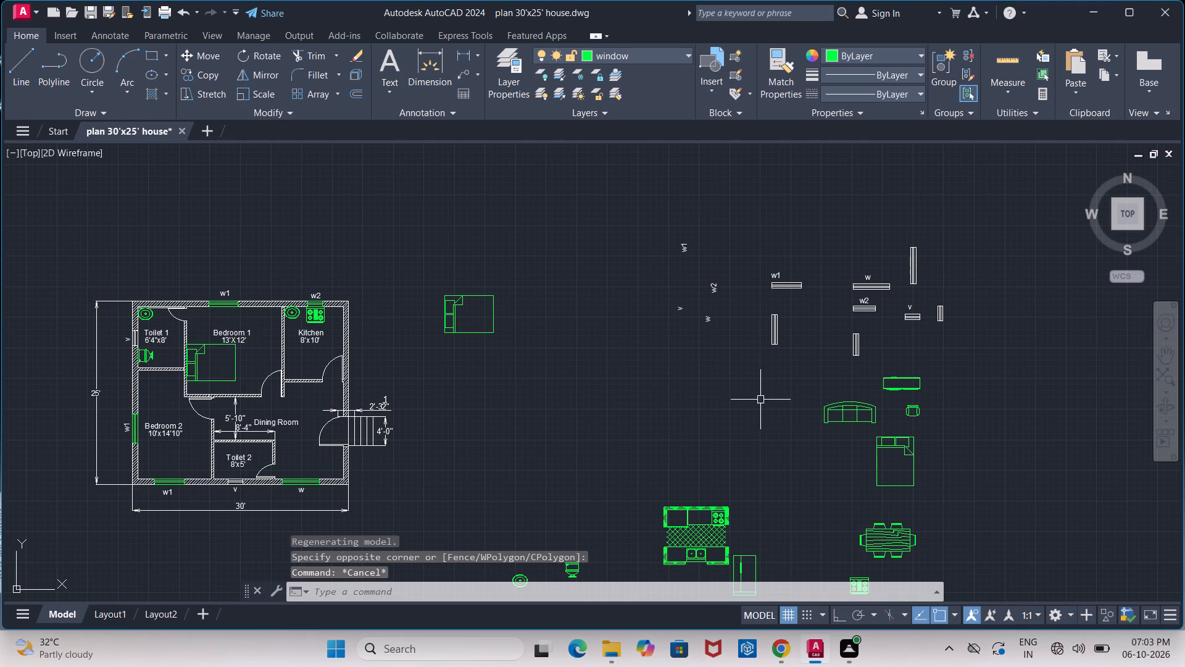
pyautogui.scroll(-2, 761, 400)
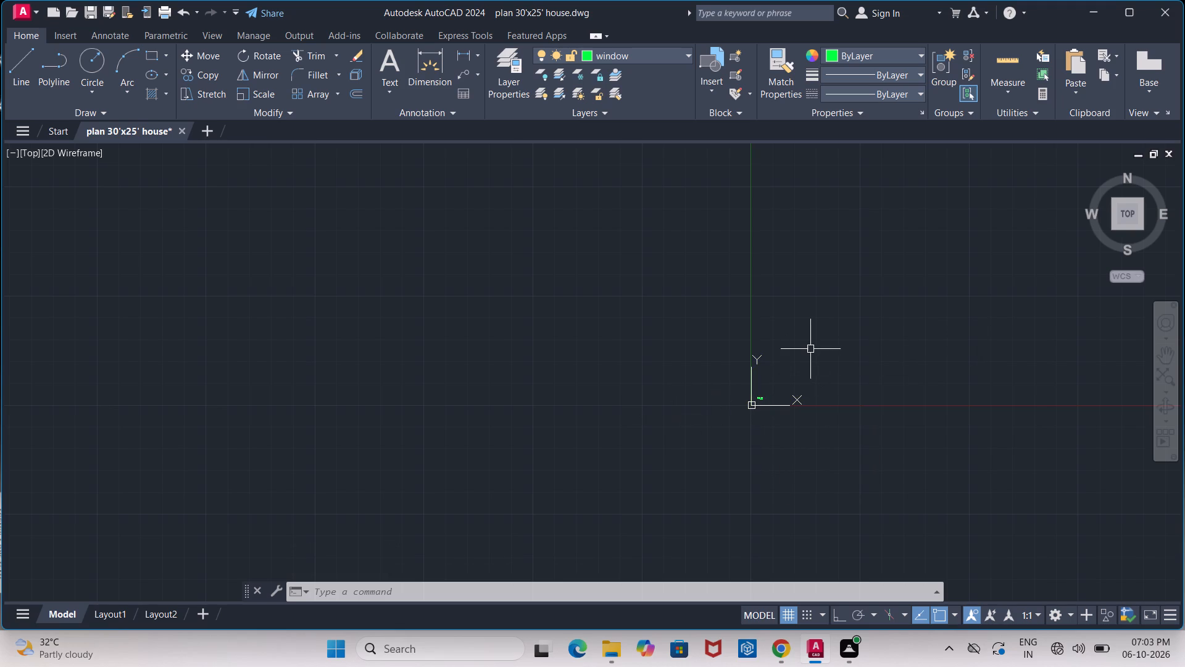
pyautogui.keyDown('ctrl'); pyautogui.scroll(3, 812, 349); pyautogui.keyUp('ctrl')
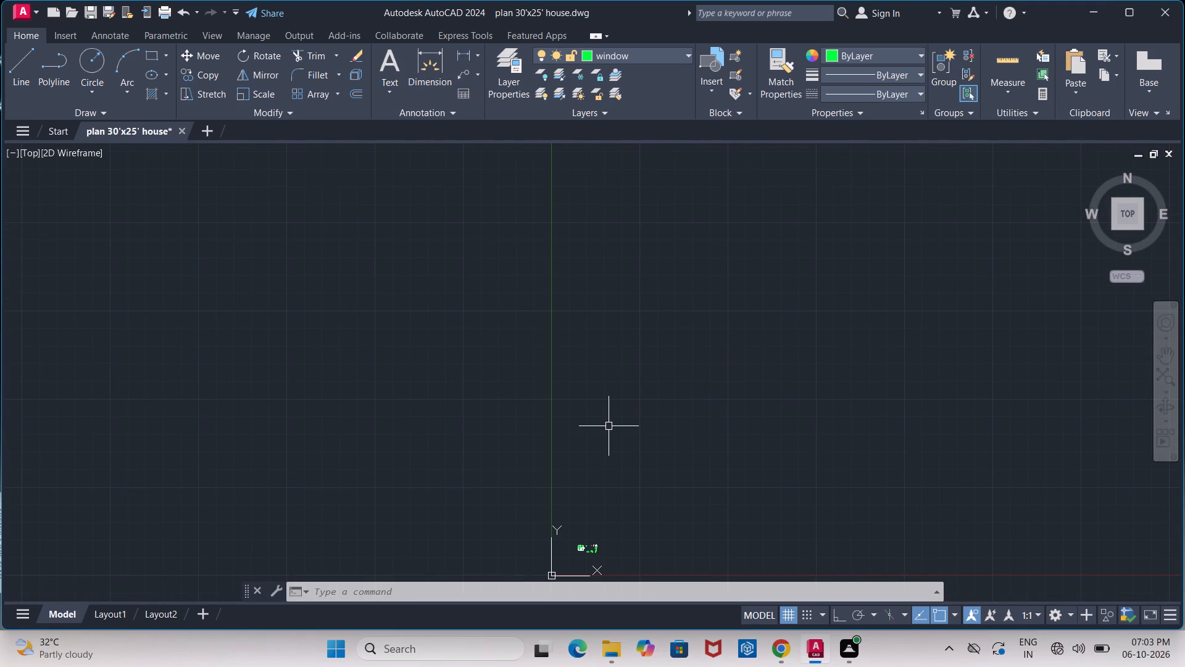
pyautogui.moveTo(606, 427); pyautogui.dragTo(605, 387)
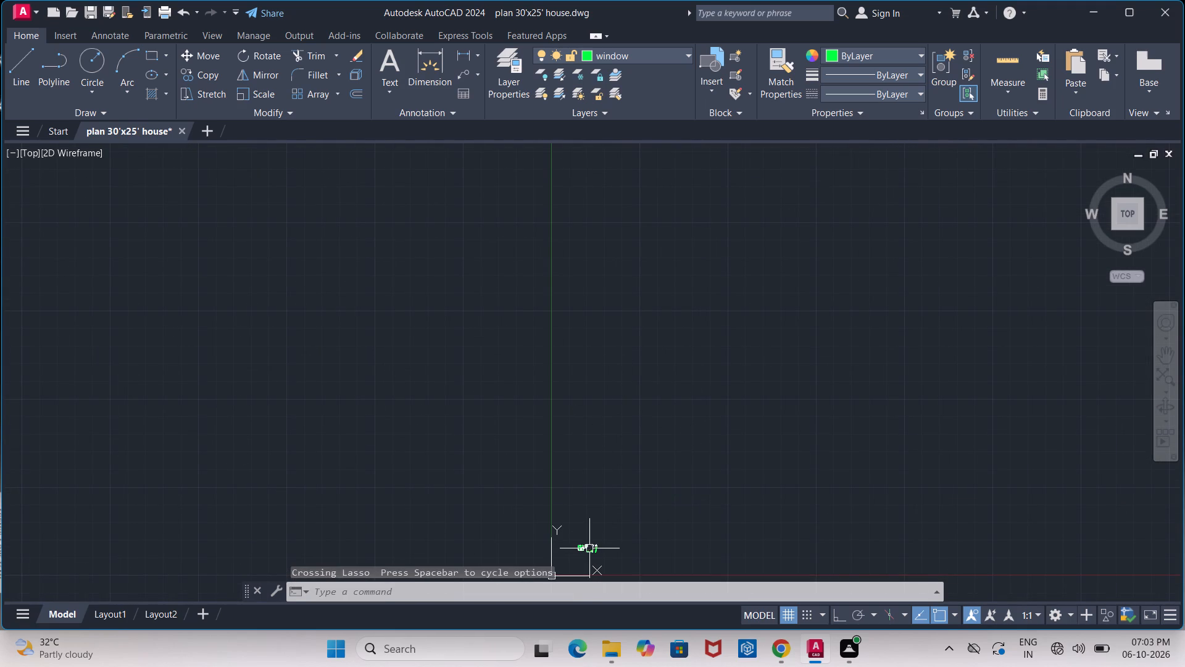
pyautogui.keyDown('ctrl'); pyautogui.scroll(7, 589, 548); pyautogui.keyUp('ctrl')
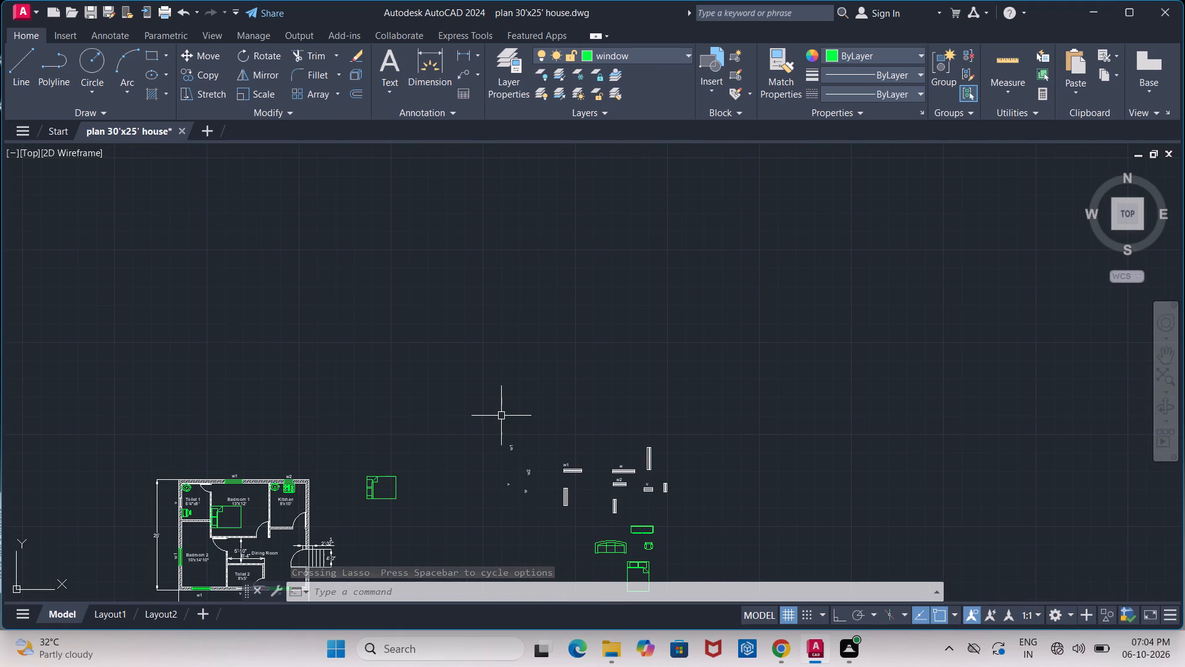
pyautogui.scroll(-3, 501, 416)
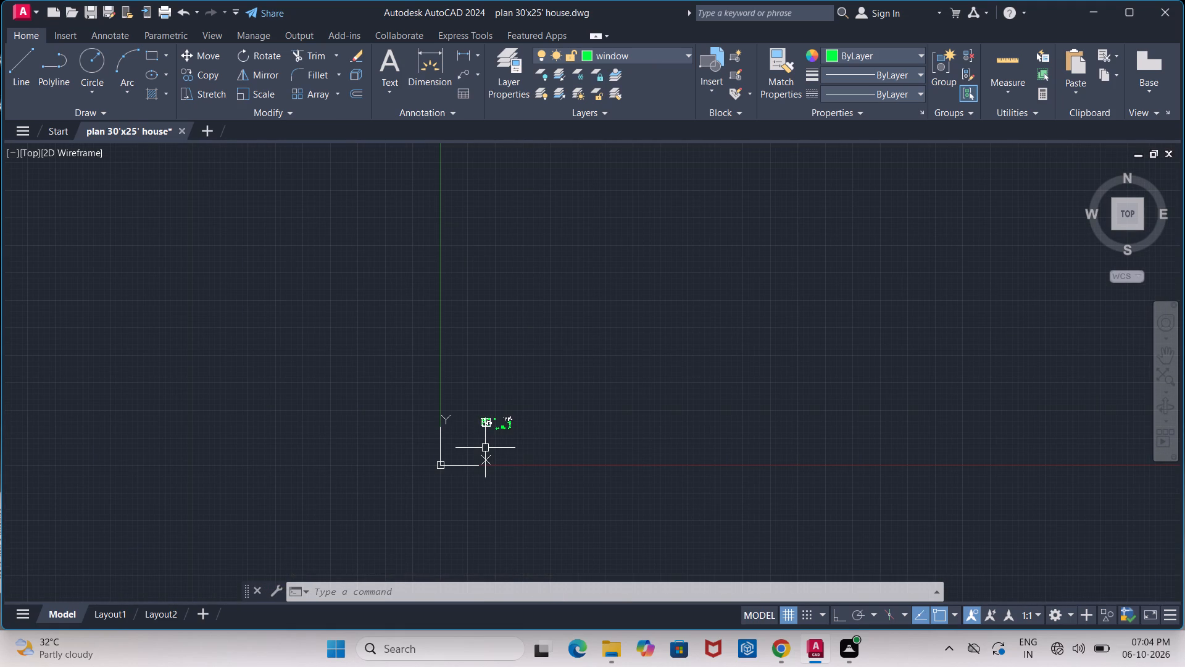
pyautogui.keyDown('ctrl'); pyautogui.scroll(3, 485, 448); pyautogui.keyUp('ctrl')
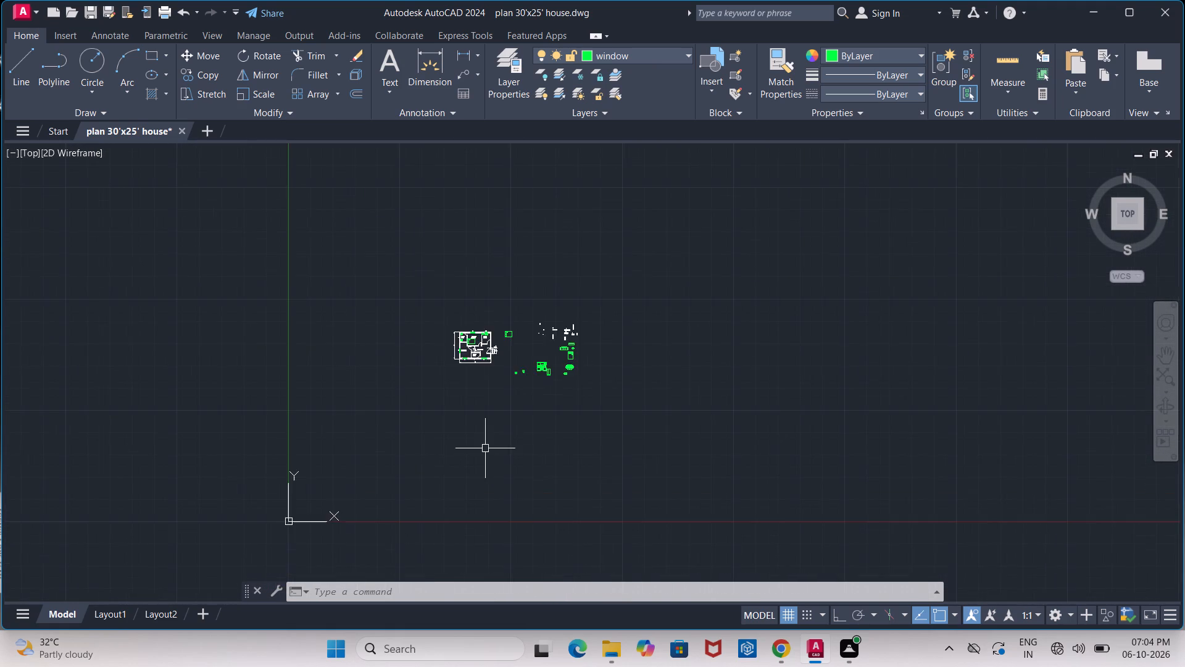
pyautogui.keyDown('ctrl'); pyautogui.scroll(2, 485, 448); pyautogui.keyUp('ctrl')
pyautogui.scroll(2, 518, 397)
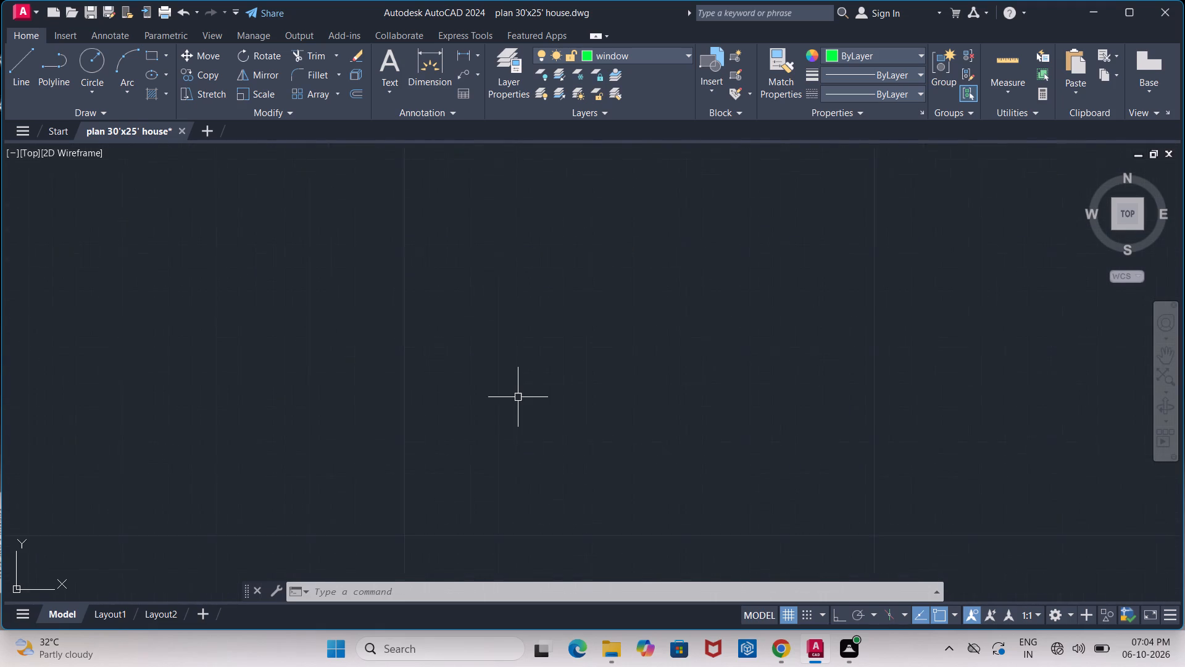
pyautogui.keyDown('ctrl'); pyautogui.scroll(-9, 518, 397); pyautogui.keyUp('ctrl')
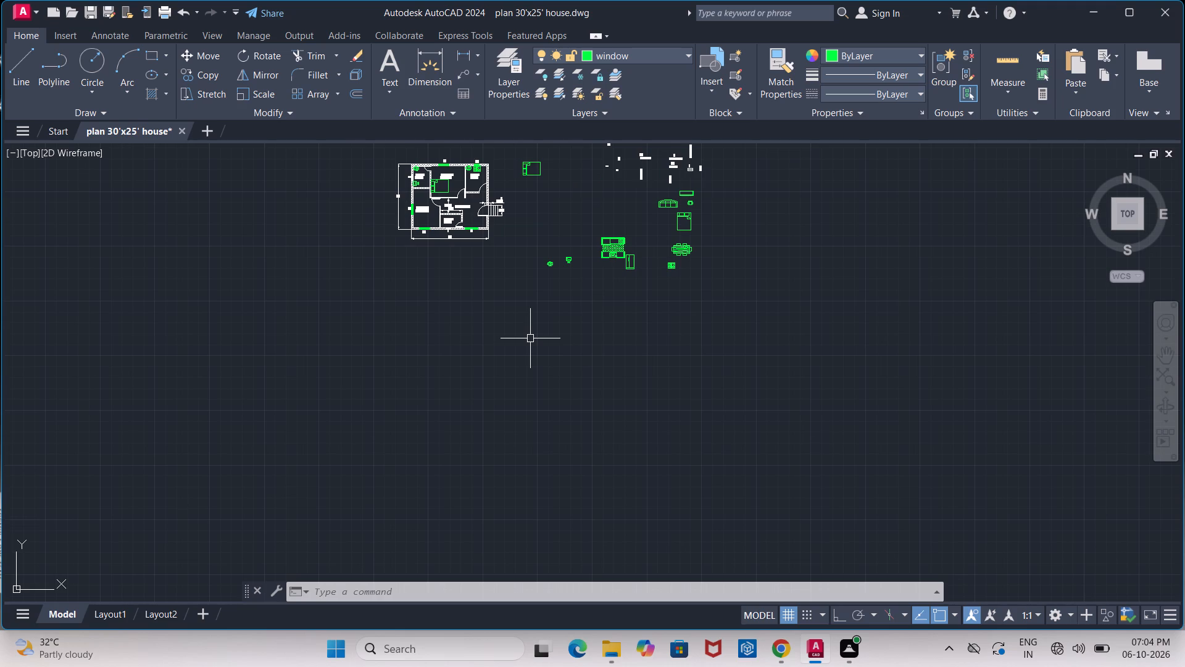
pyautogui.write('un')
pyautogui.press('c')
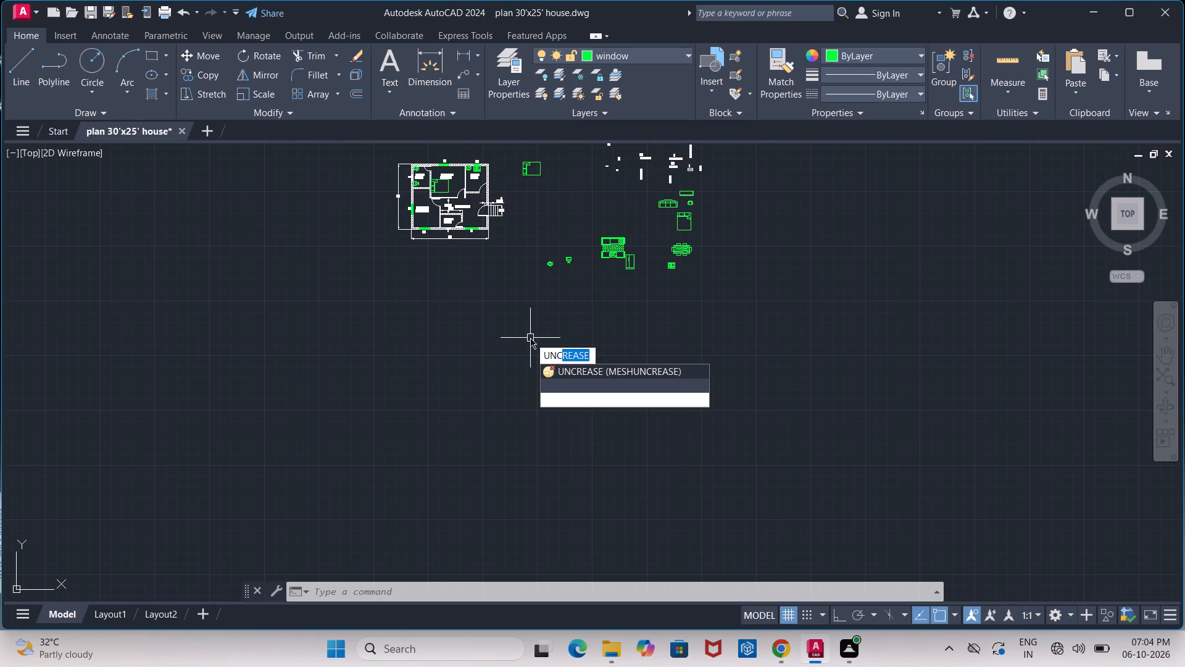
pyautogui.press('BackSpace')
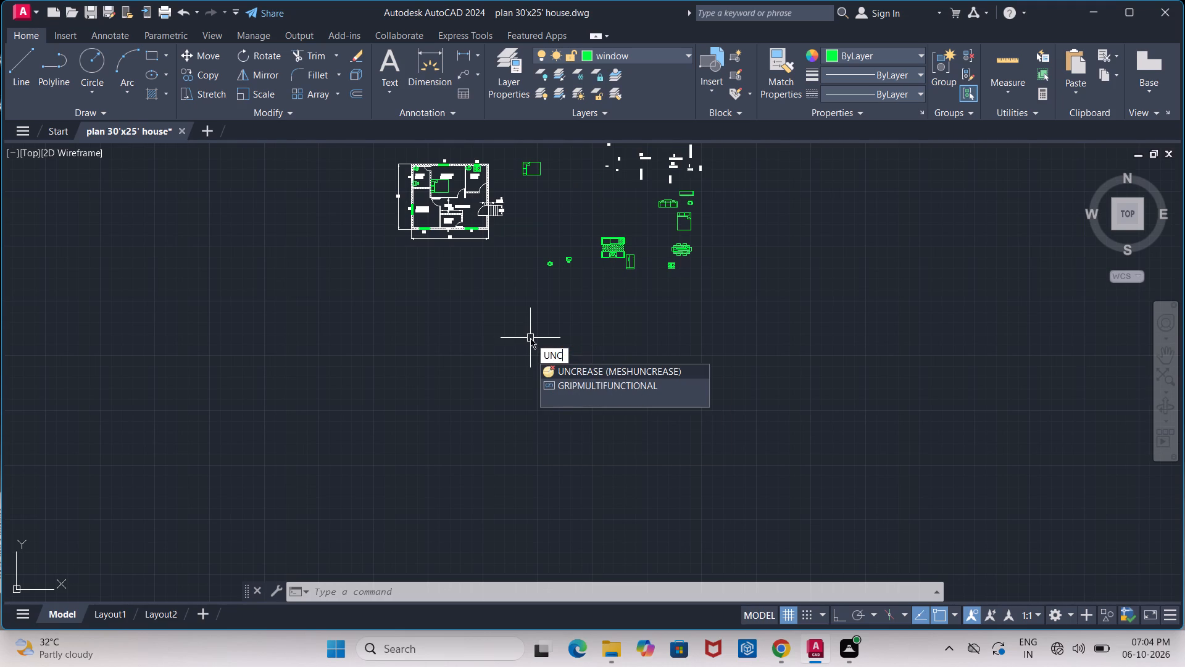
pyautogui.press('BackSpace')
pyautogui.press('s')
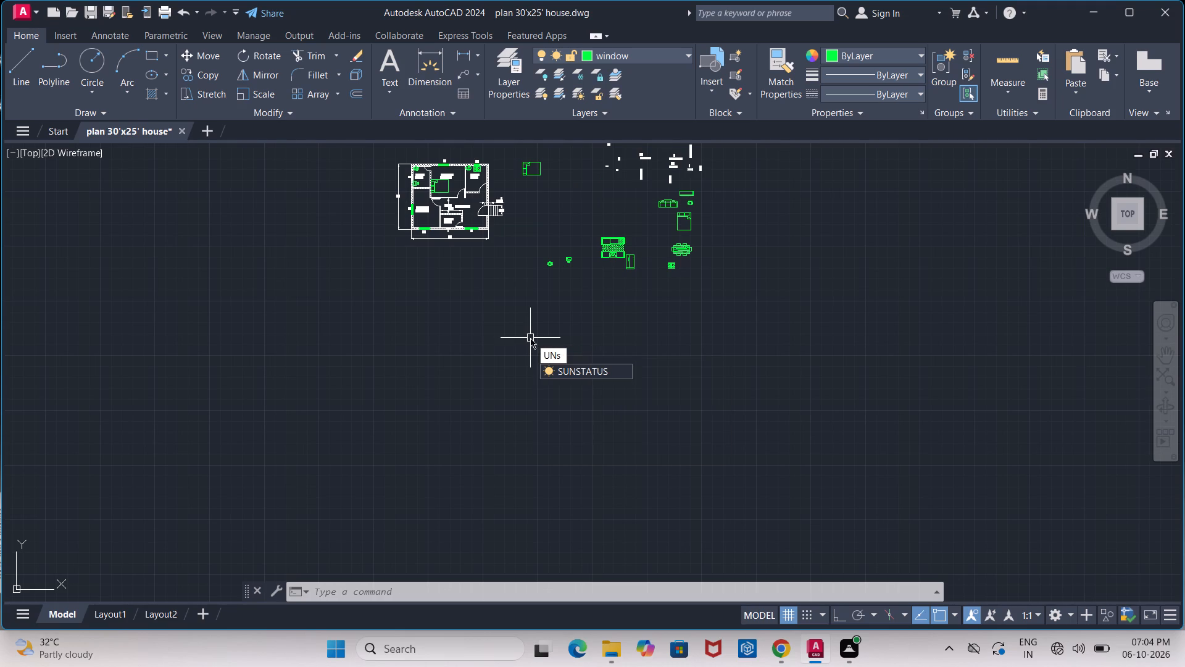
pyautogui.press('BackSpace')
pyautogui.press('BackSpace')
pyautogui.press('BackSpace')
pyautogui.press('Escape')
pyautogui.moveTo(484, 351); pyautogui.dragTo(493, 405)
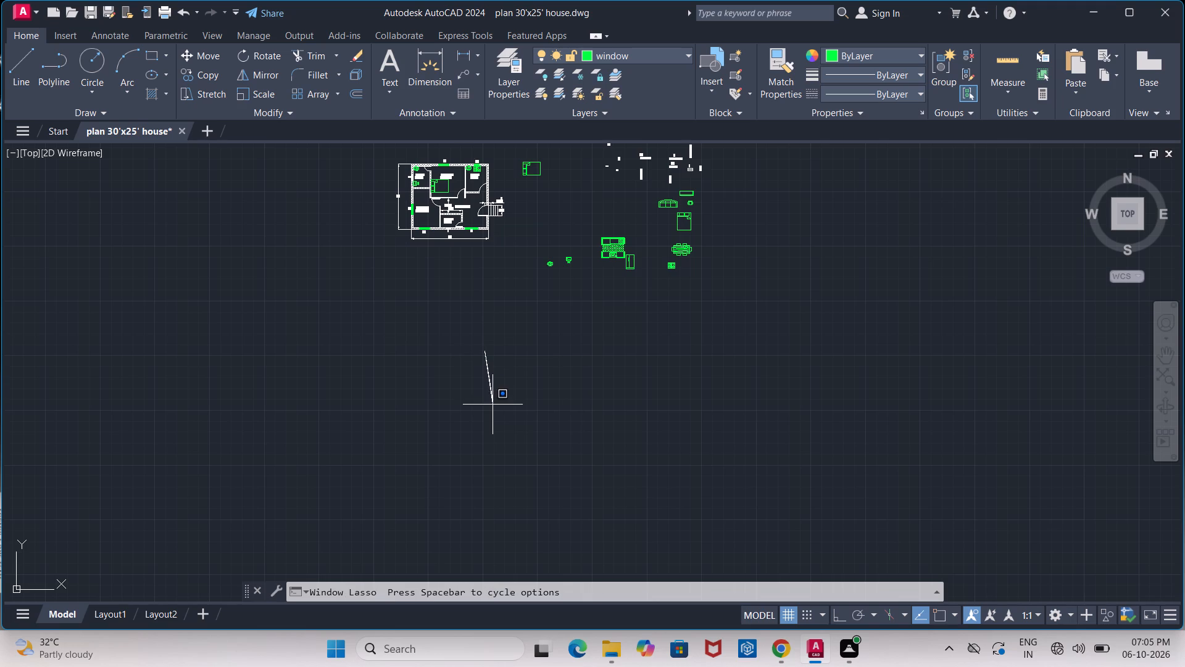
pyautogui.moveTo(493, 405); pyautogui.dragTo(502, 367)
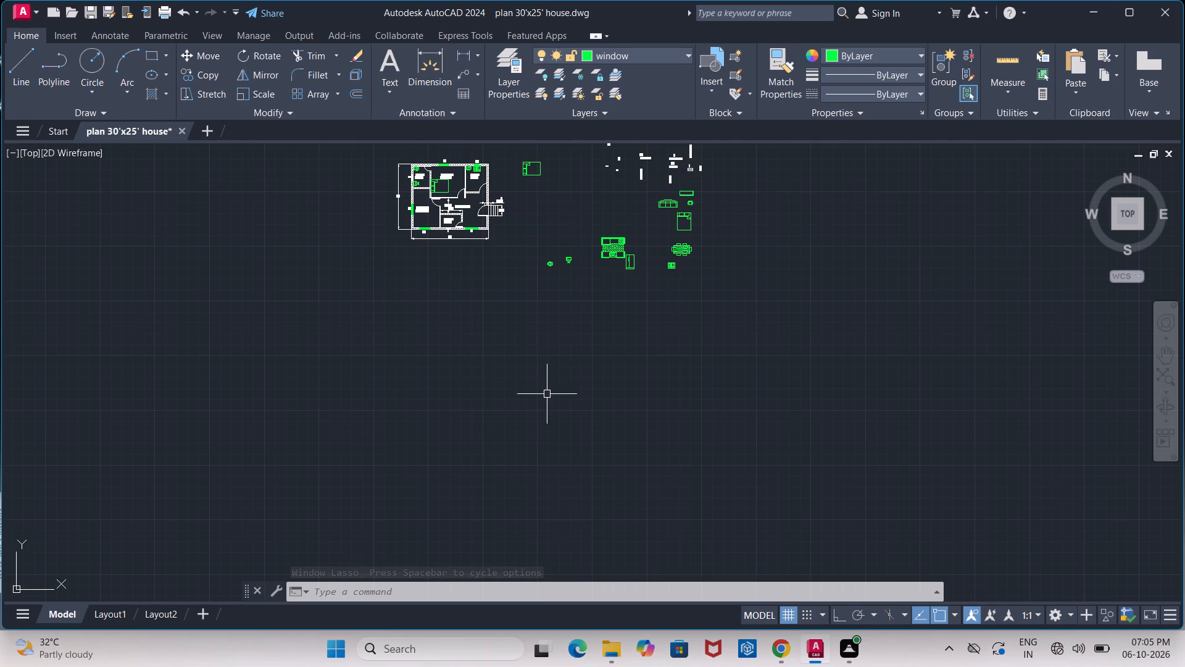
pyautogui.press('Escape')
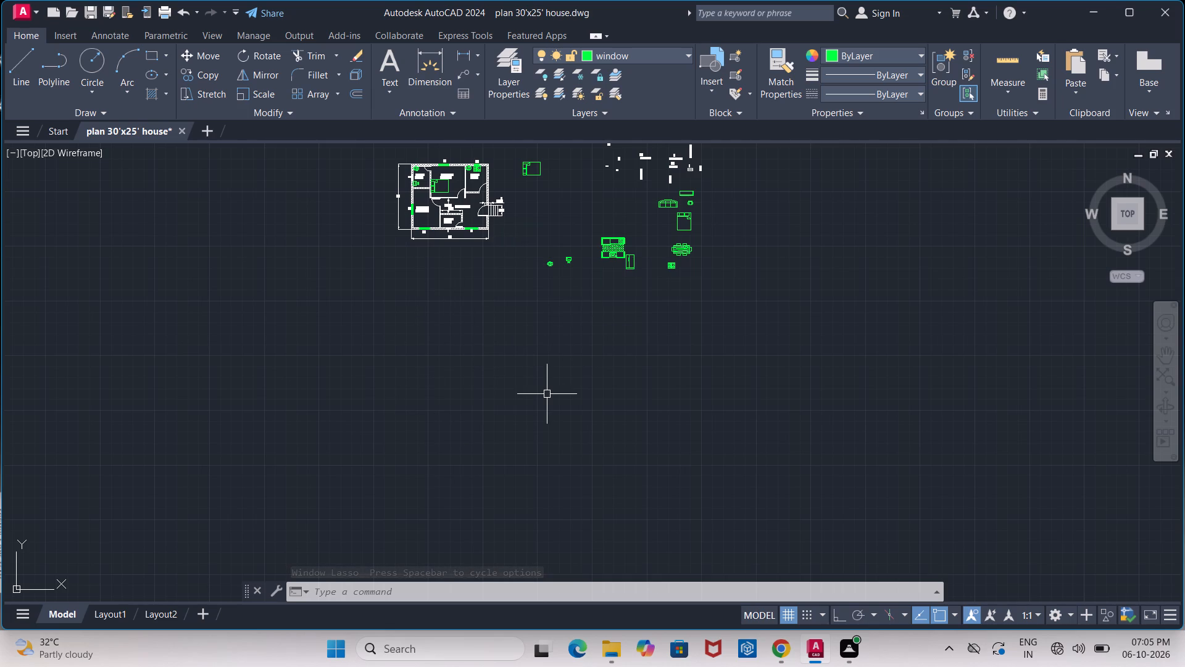
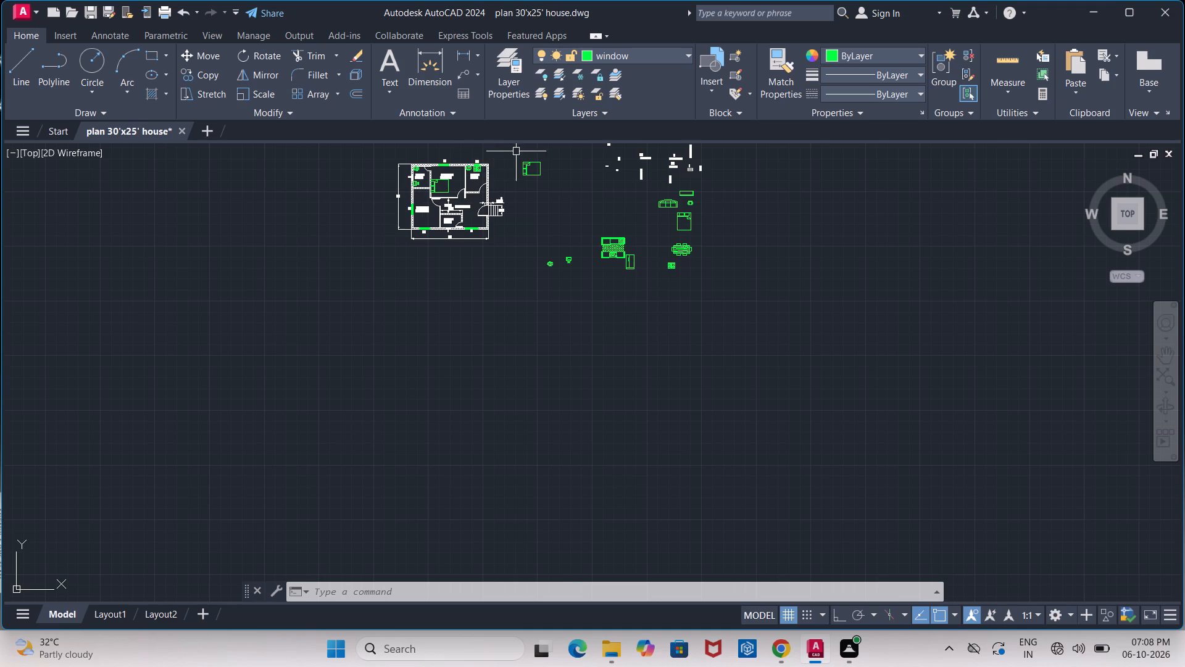
# Change the colour of the window layer to cyan.
pyautogui.click(691, 56)
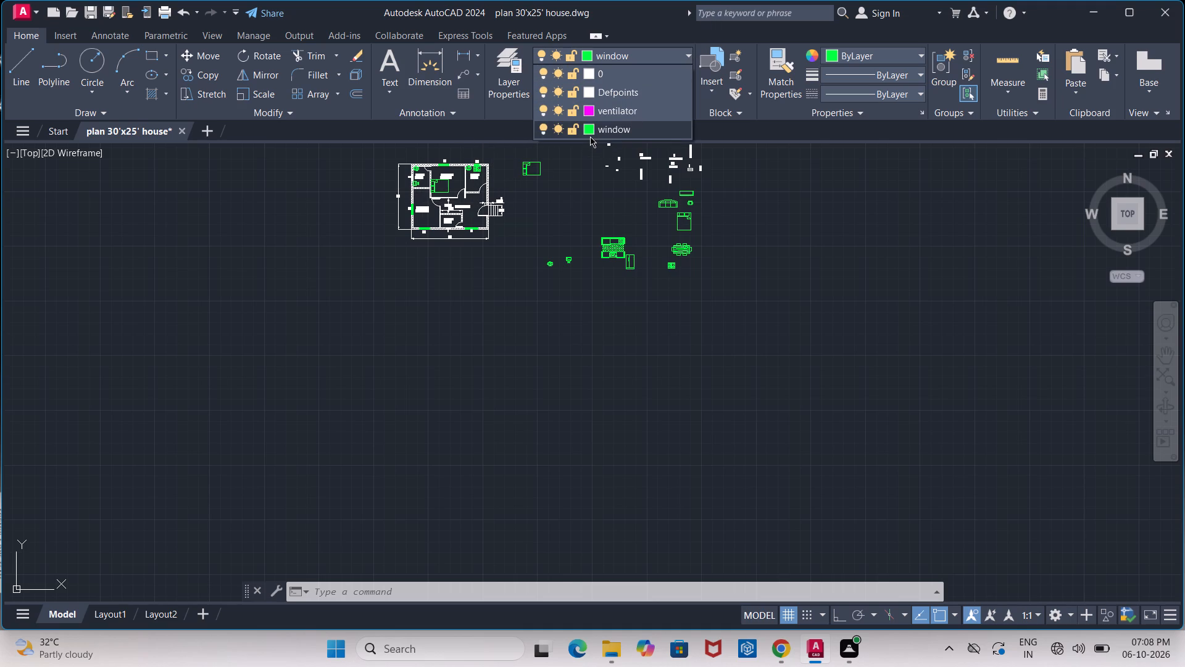
pyautogui.click(589, 129)
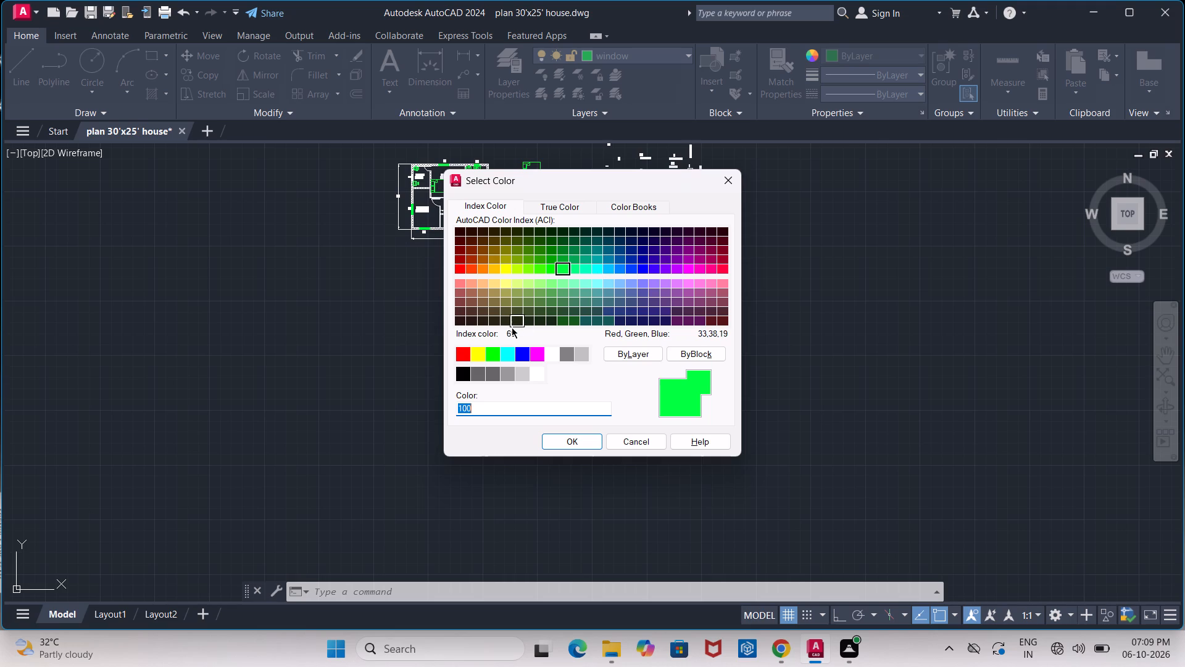
pyautogui.click(509, 354)
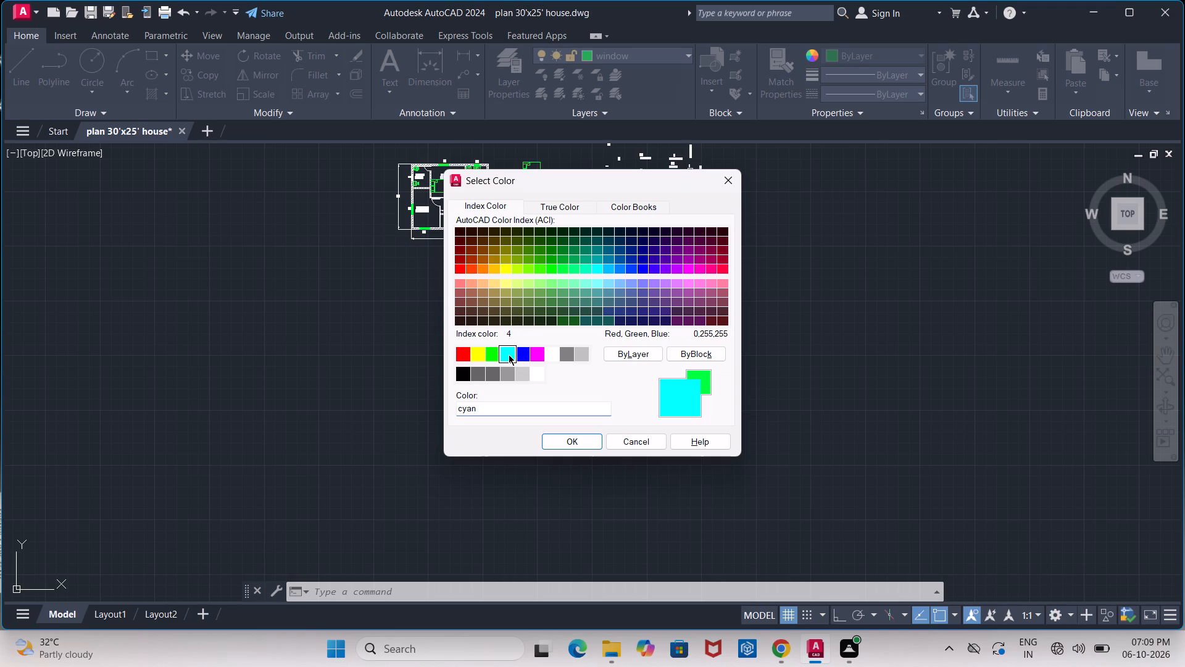
pyautogui.click(584, 438)
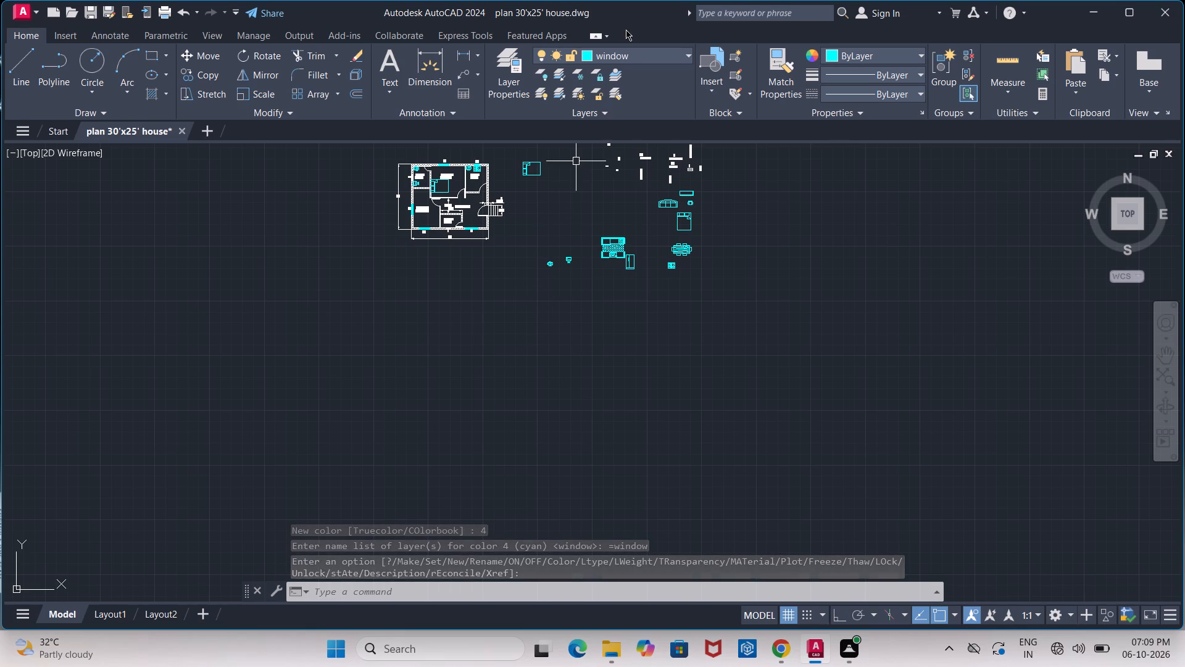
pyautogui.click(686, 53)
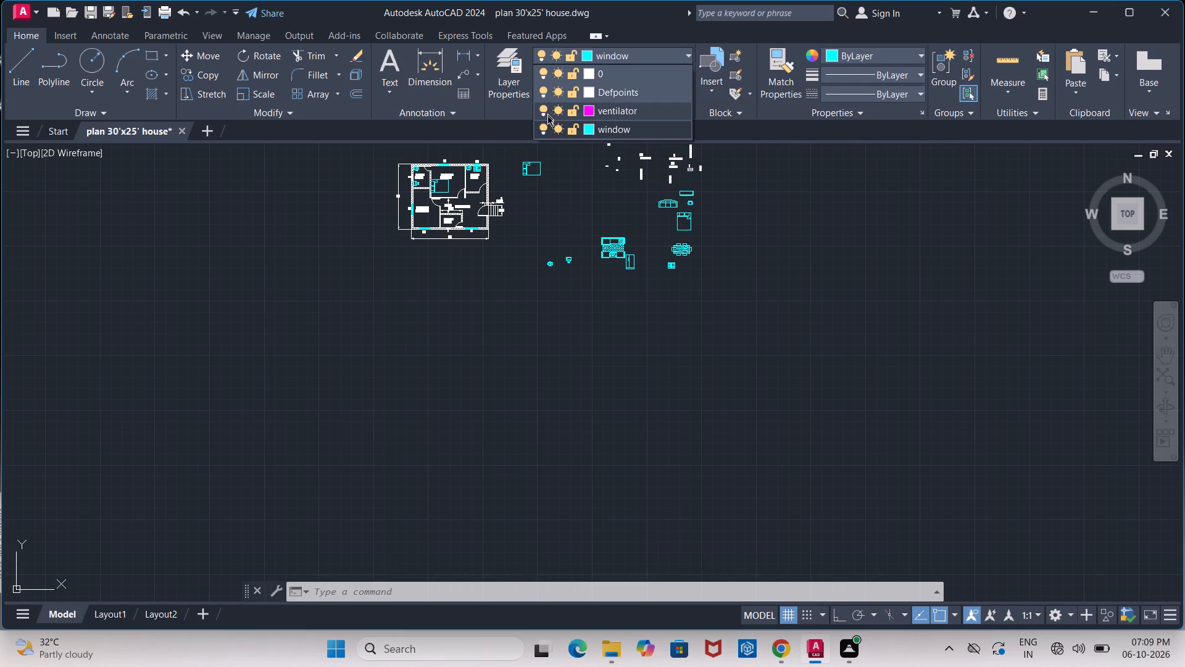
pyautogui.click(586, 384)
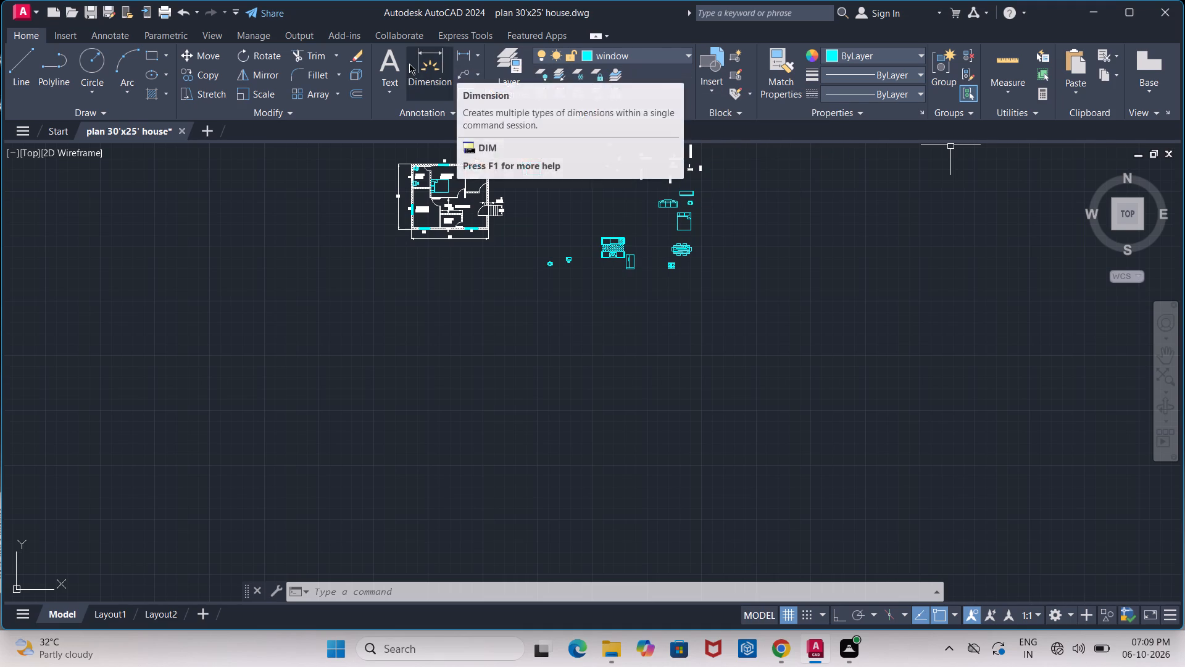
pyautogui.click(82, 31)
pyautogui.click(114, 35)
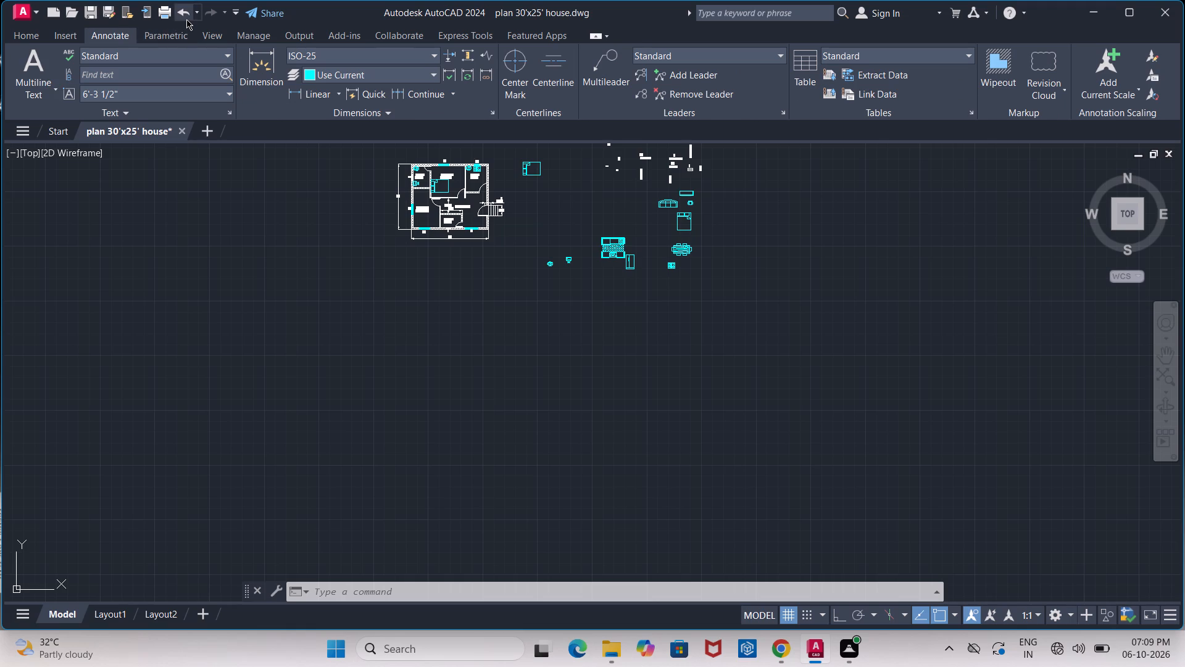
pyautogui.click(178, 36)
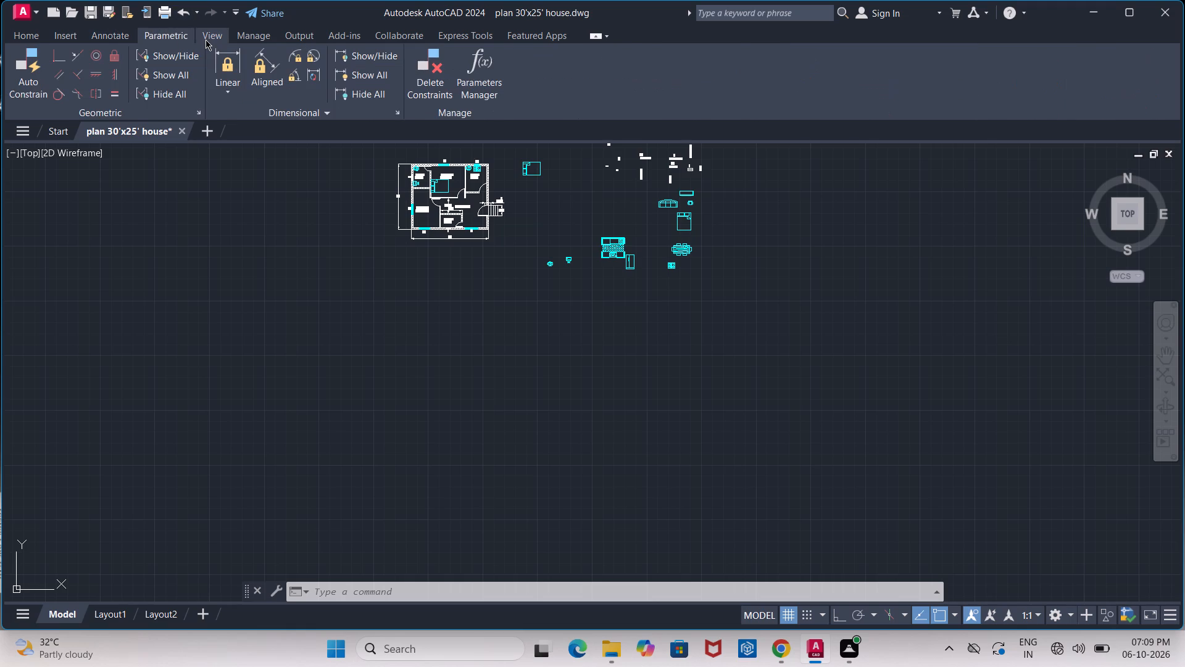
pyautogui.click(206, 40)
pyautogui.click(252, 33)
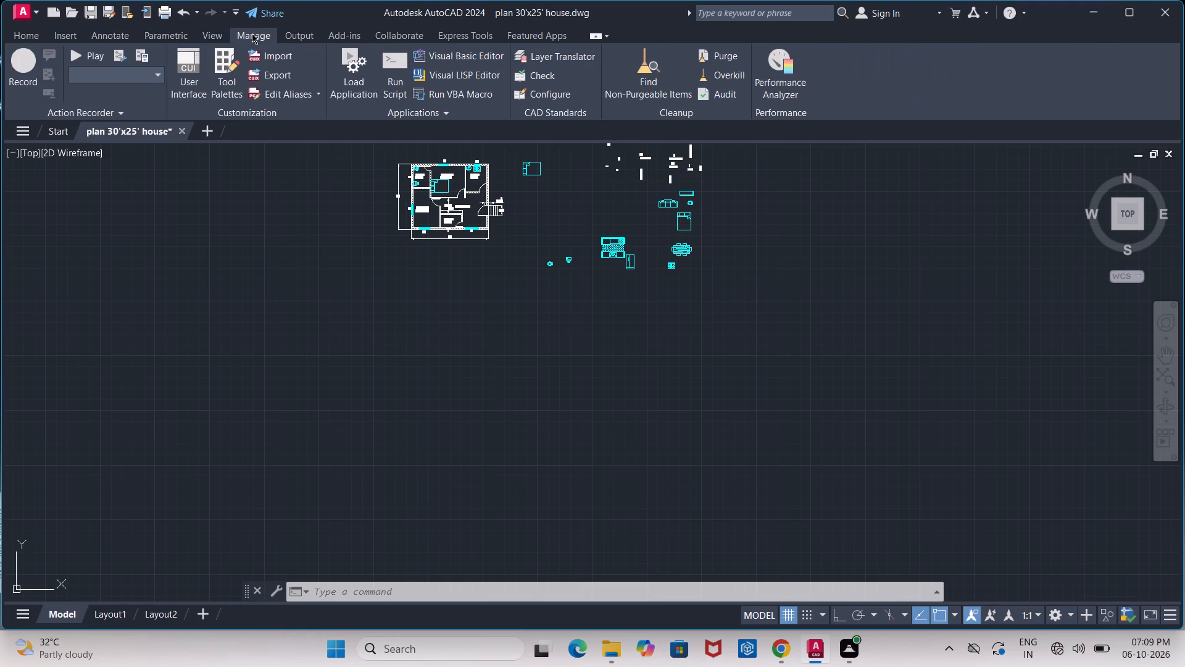
# Turn off the UCS icon display in the drawing area.
pyautogui.click(200, 33)
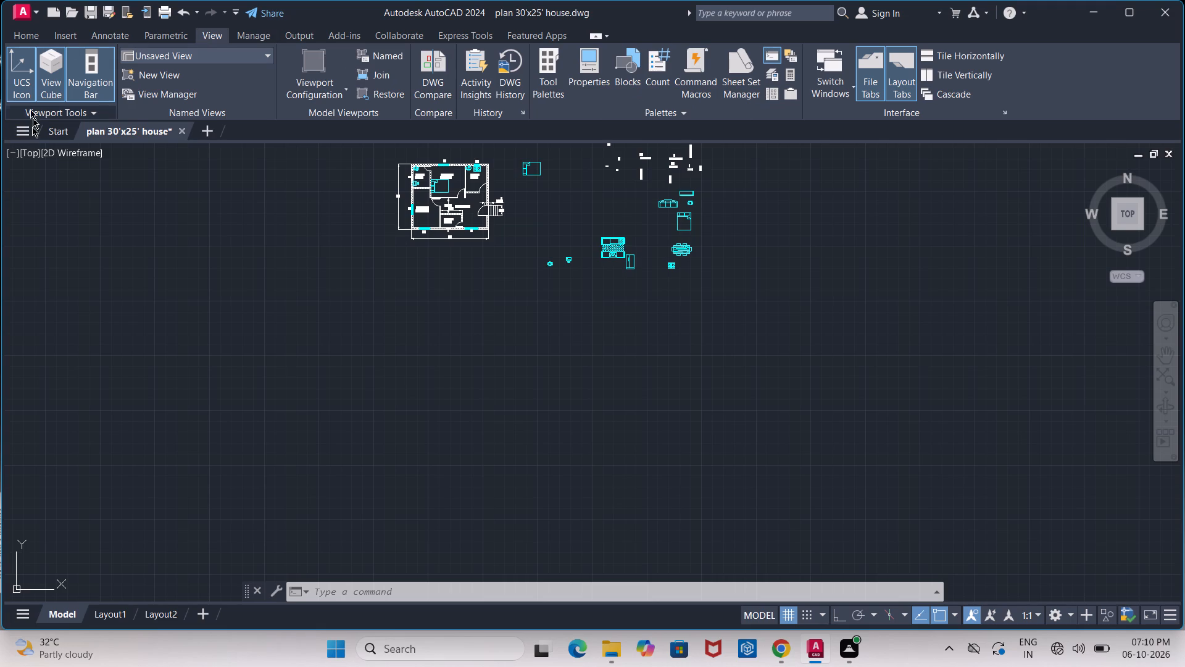
pyautogui.click(19, 82)
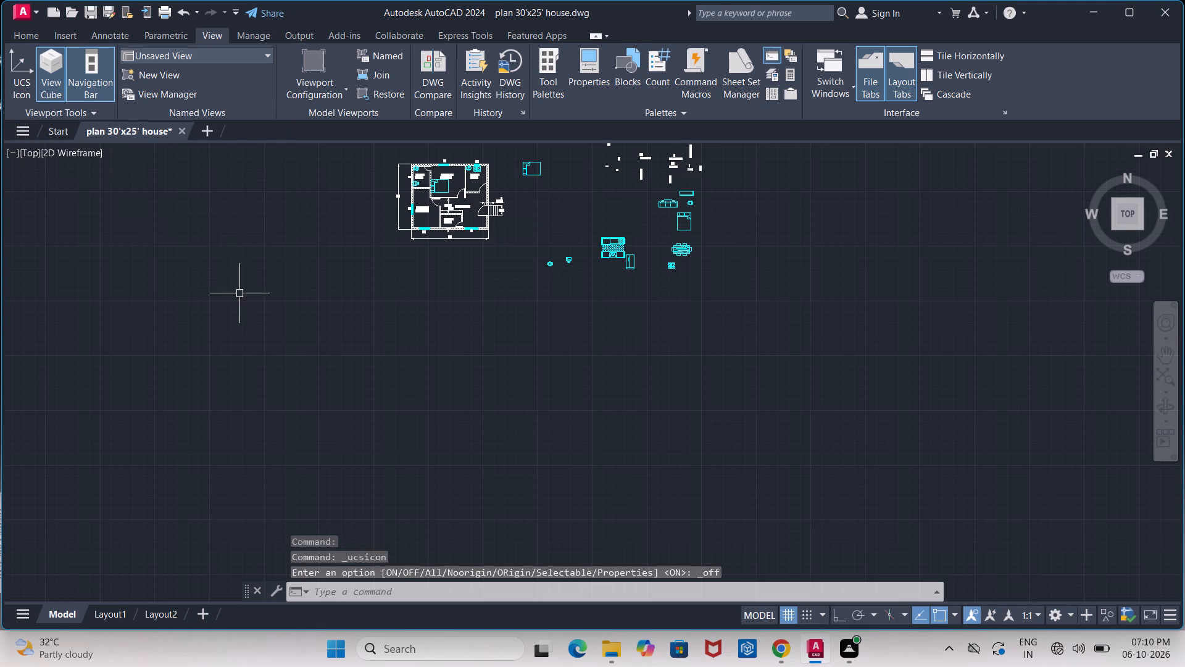
pyautogui.click(43, 39)
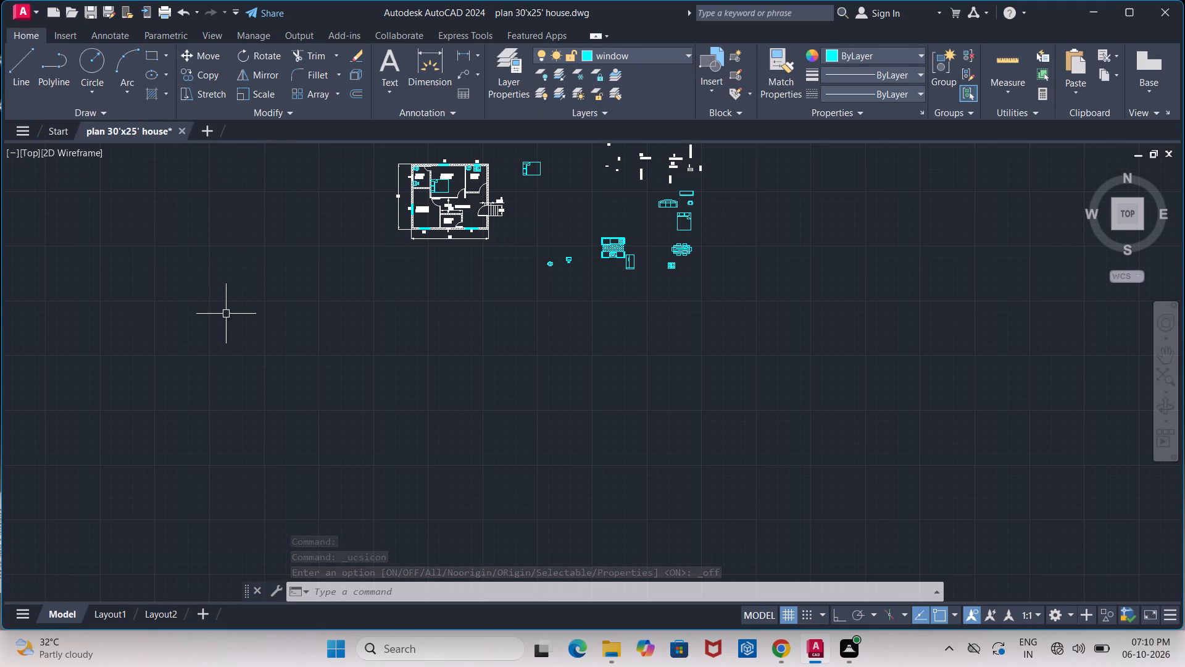
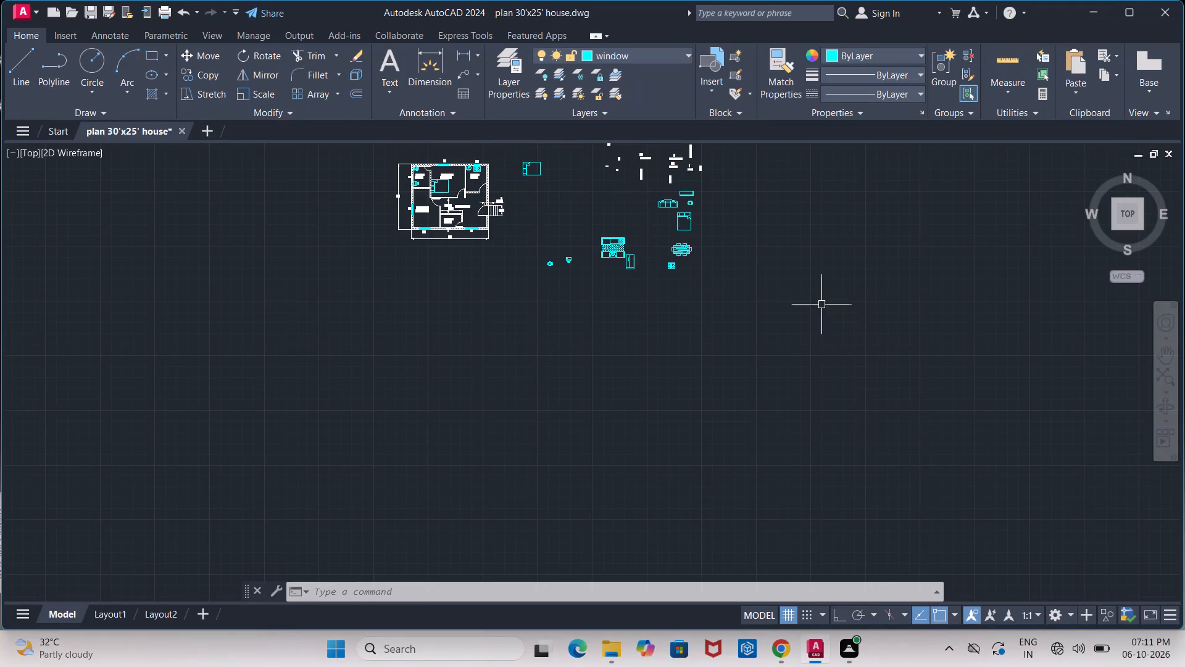
# Create a new layer named house items.
pyautogui.moveTo(507, 148); pyautogui.dragTo(580, 294, button='middle')
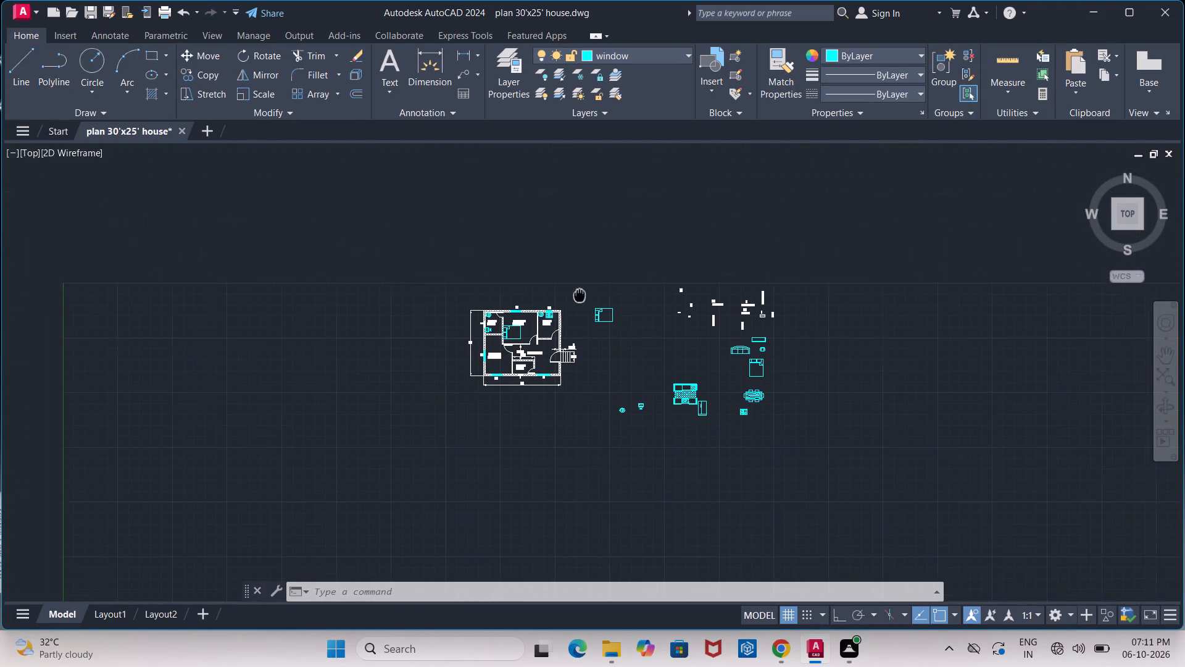
pyautogui.scroll(2, 562, 279)
pyautogui.moveTo(561, 287); pyautogui.dragTo(544, 224, button='middle')
pyautogui.scroll(1, 552, 251)
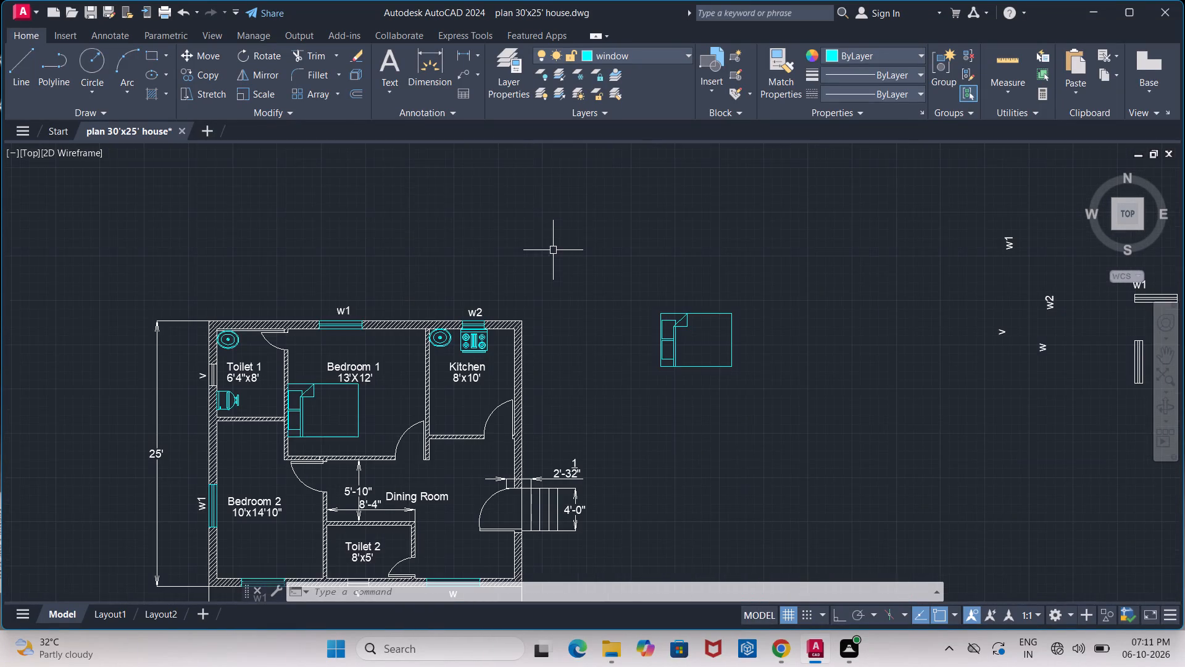
pyautogui.moveTo(553, 250); pyautogui.dragTo(560, 187, button='middle')
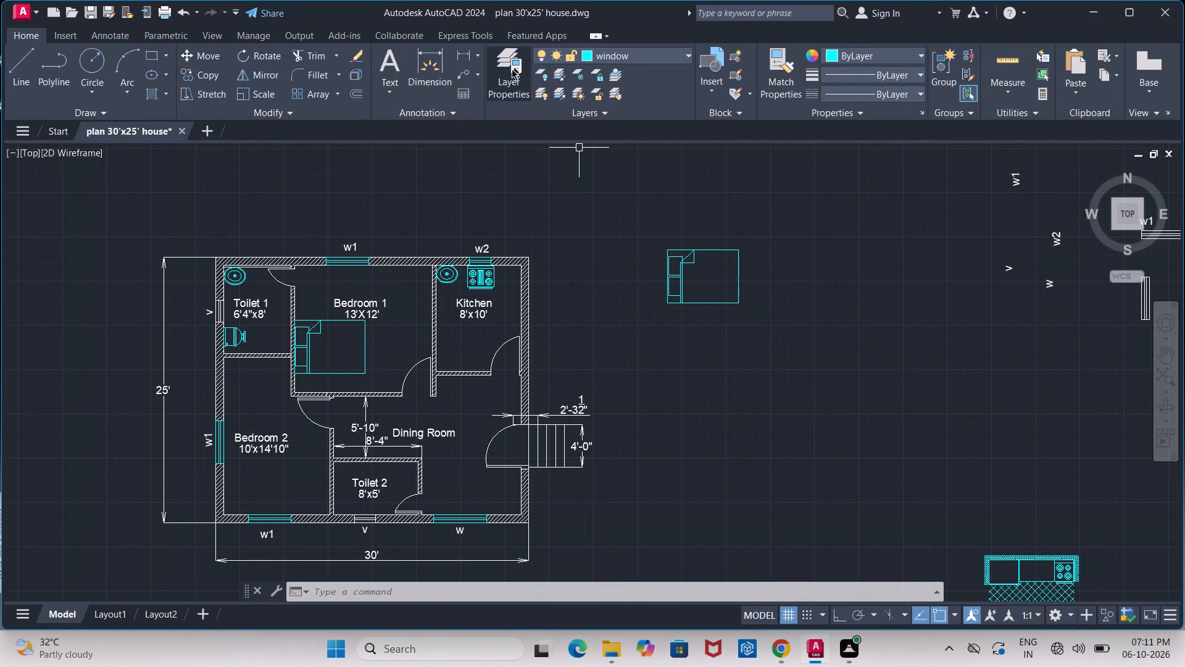
pyautogui.click(510, 69)
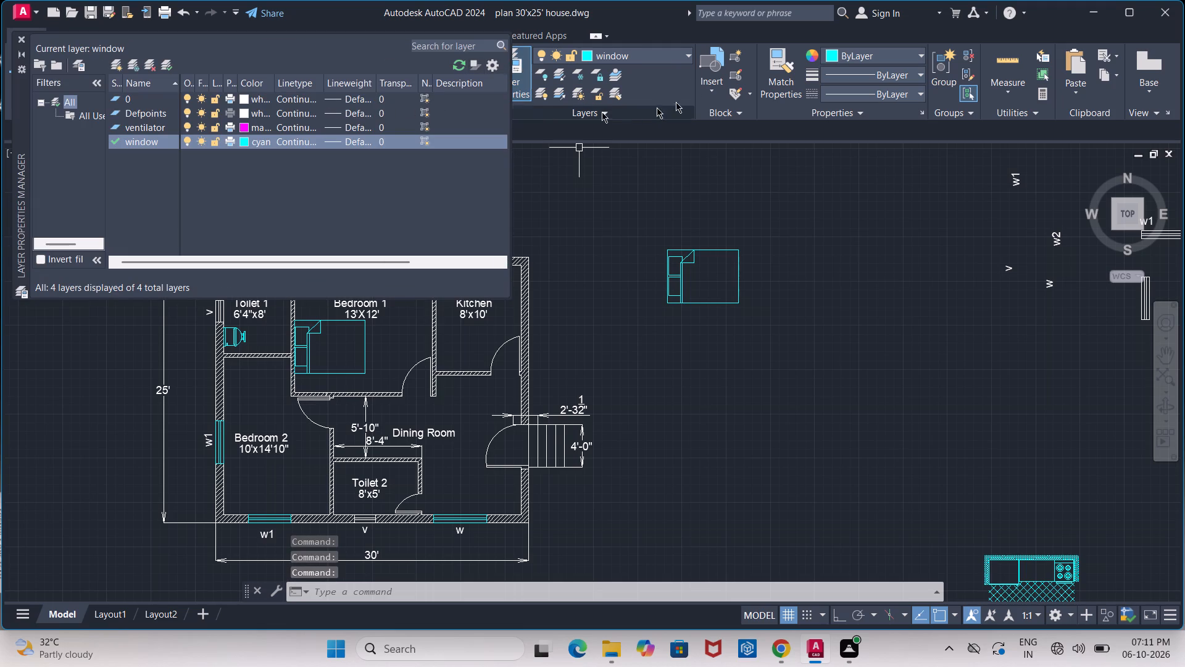
pyautogui.rightClick(138, 162)
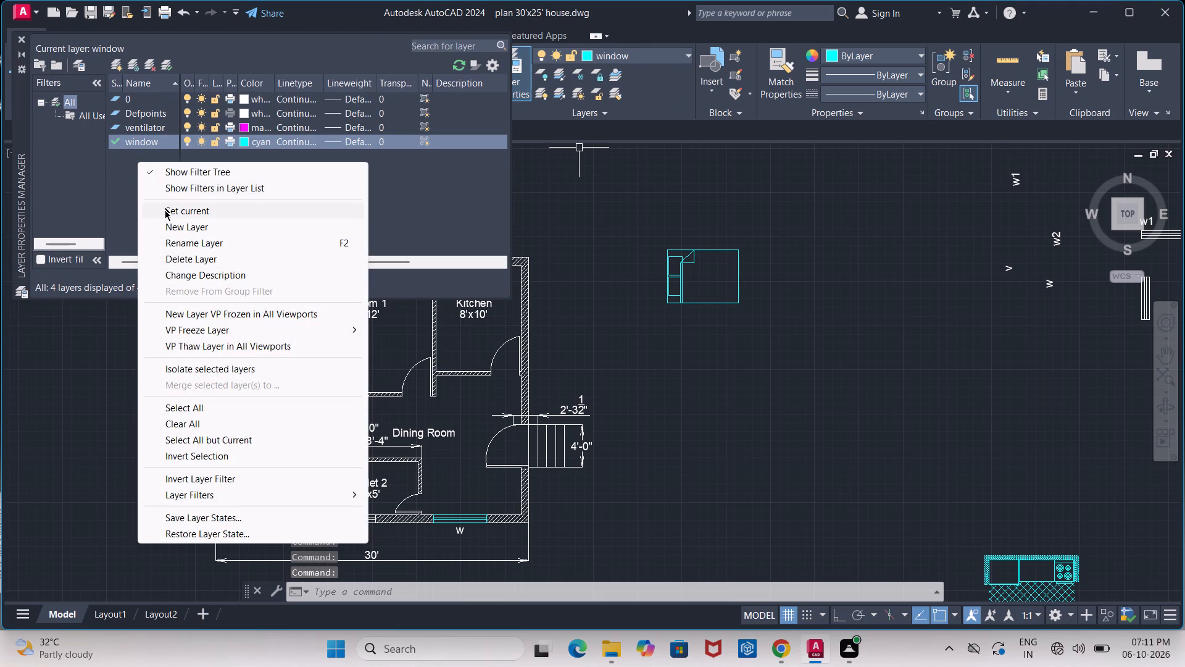
pyautogui.click(168, 225)
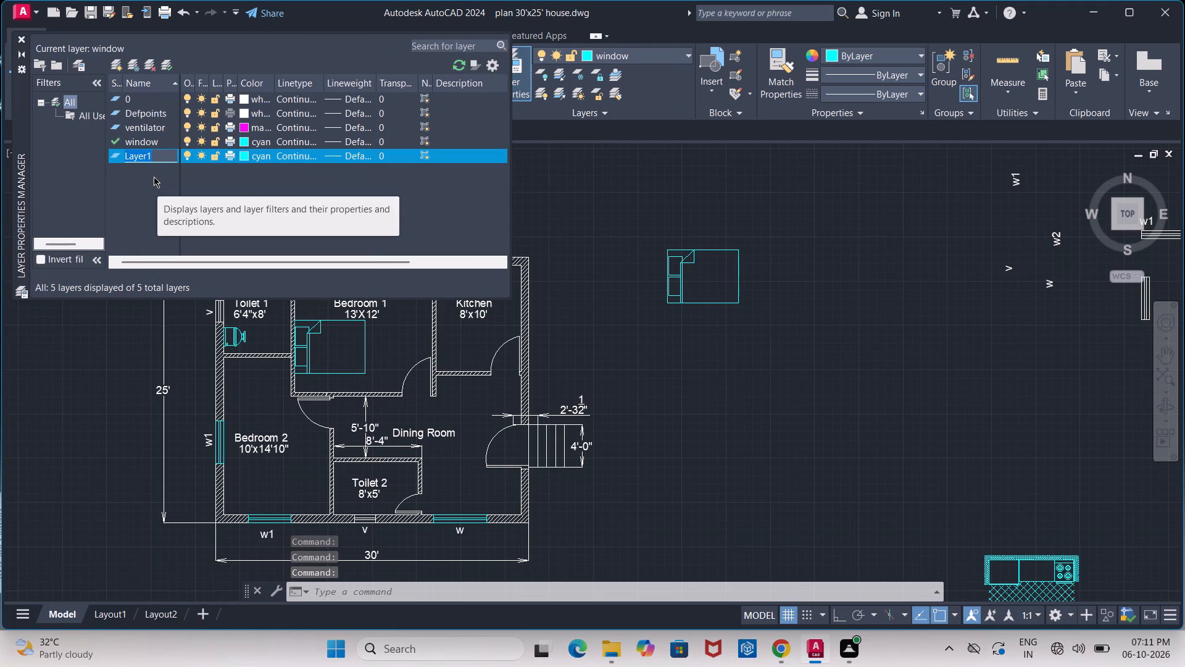
pyautogui.press('BackSpace')
pyautogui.write('house')
pyautogui.press('space')
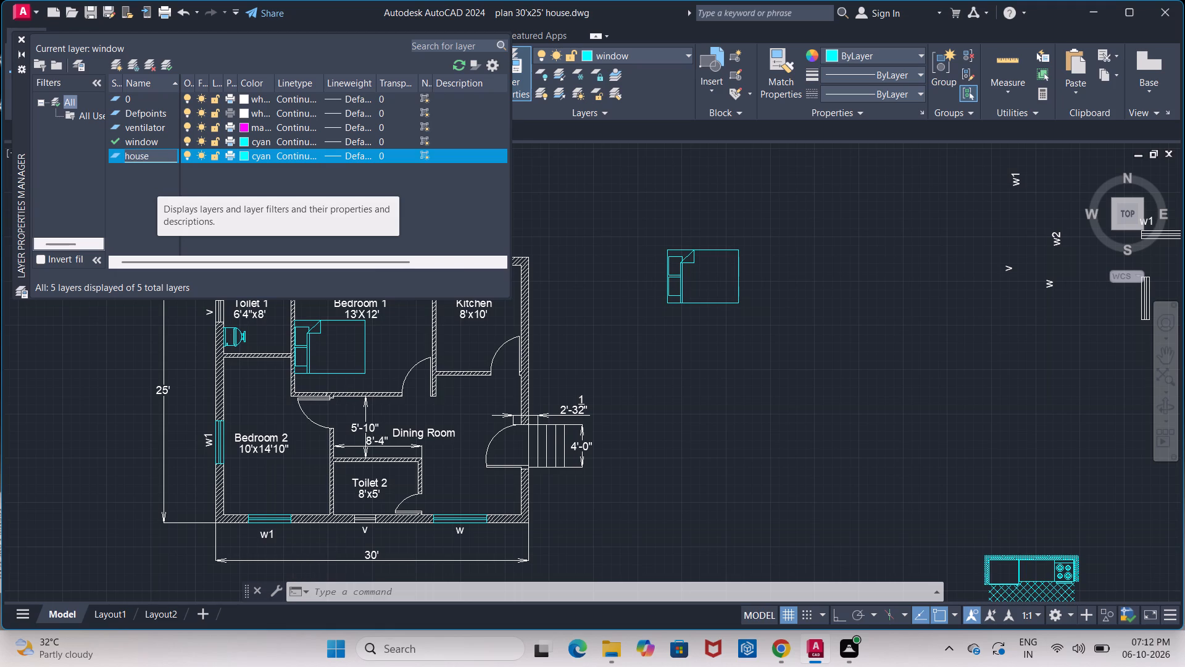
pyautogui.press('i')
pyautogui.write('te')
pyautogui.press('m')
pyautogui.press('s')
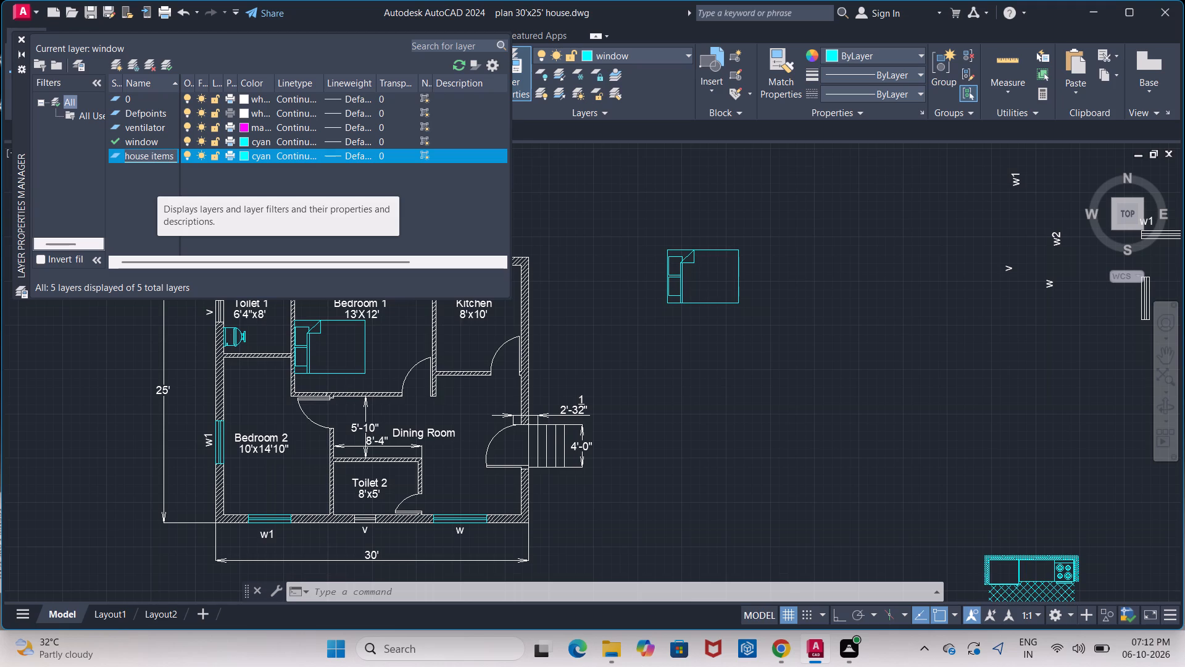
pyautogui.press('space')
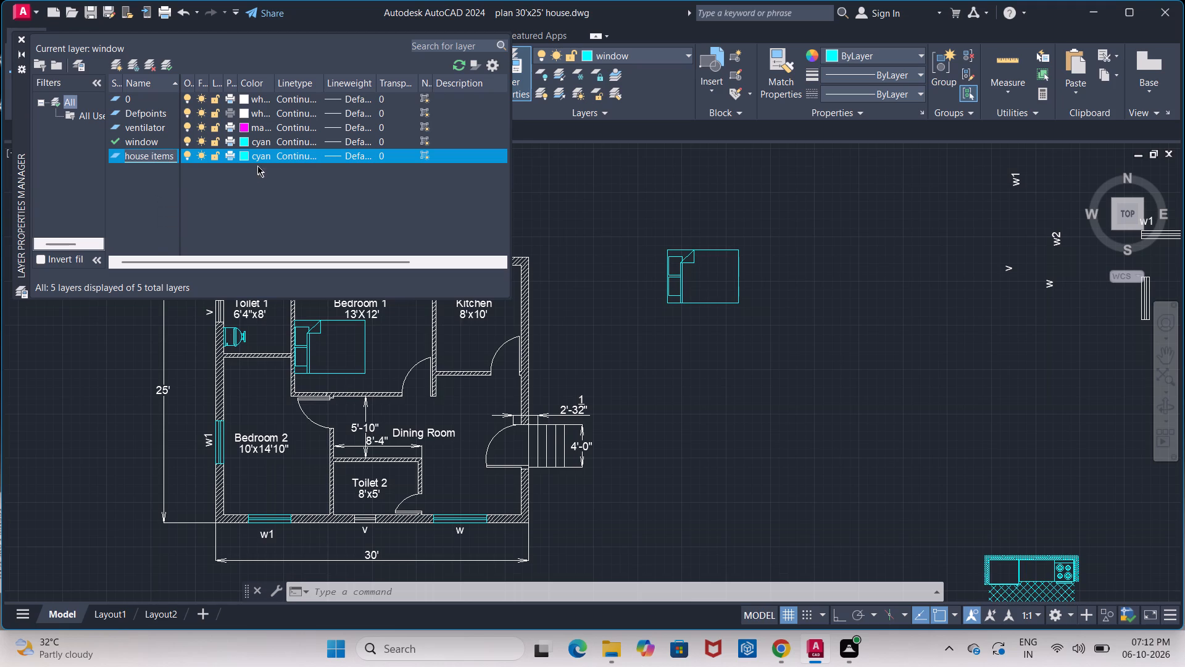
# Set the colour of the house items layer to green and close the layer manager.
pyautogui.click(244, 159)
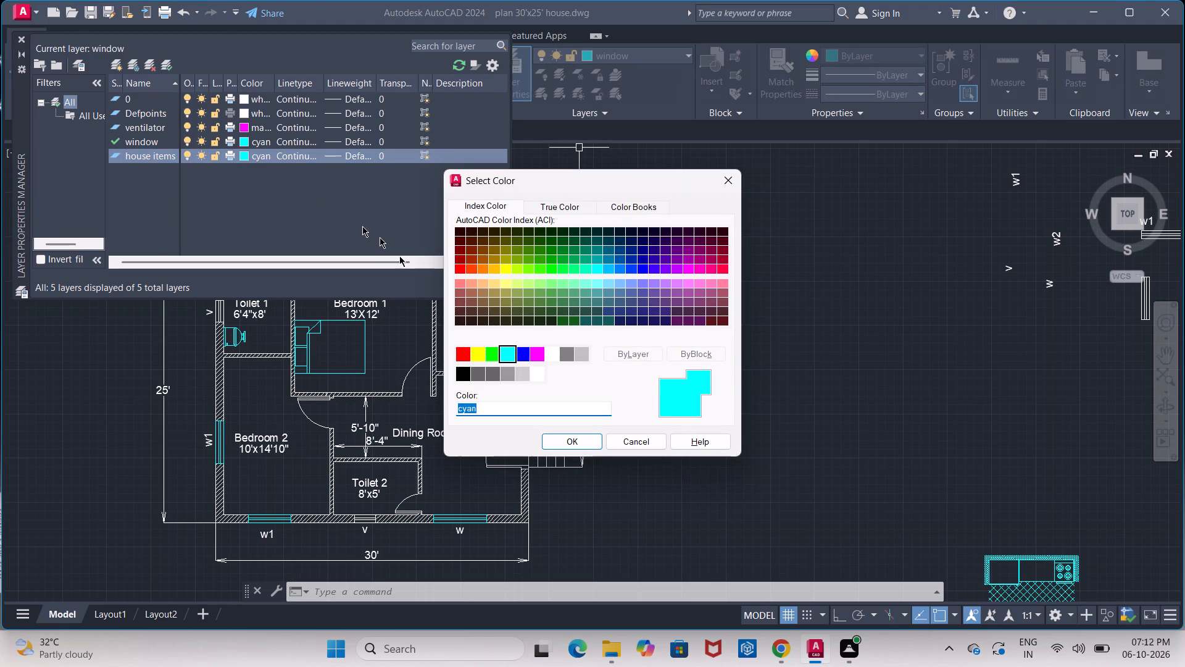
pyautogui.click(496, 353)
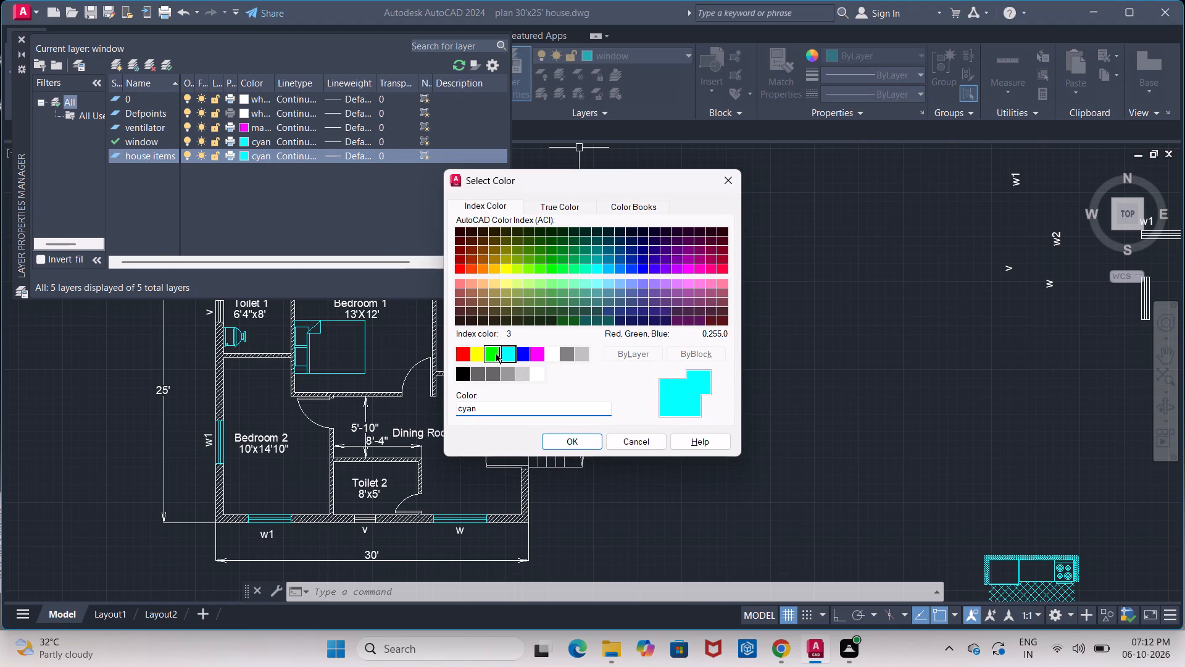
pyautogui.click(564, 443)
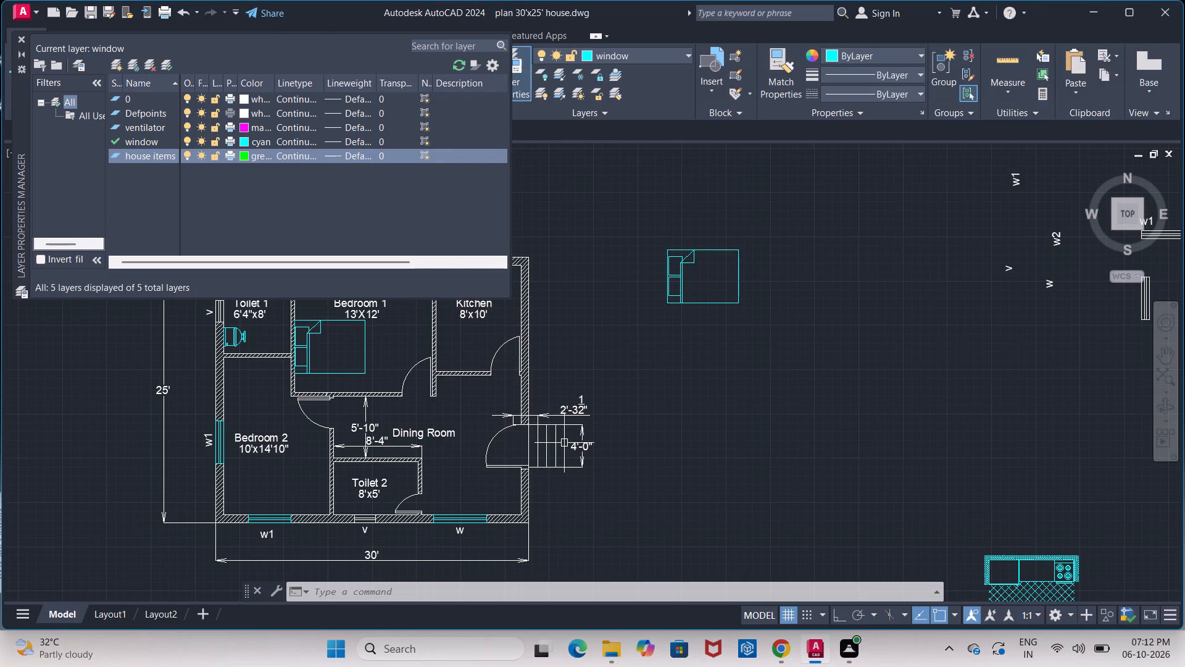
pyautogui.click(545, 230)
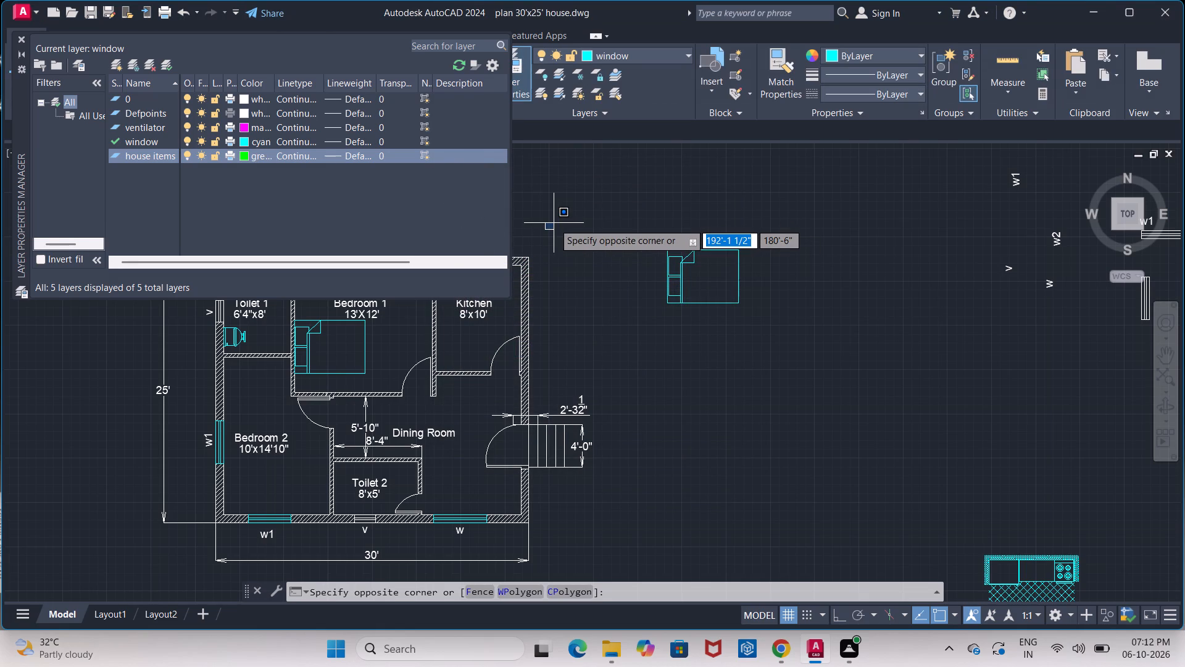
pyautogui.press('Escape')
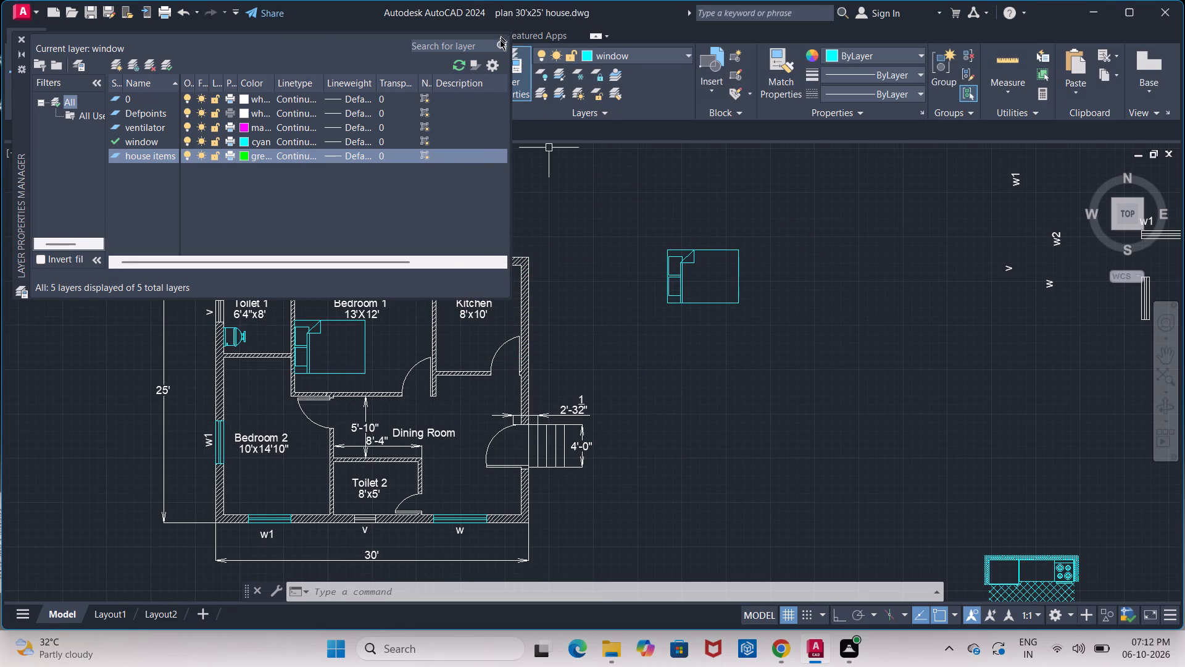
pyautogui.click(563, 212)
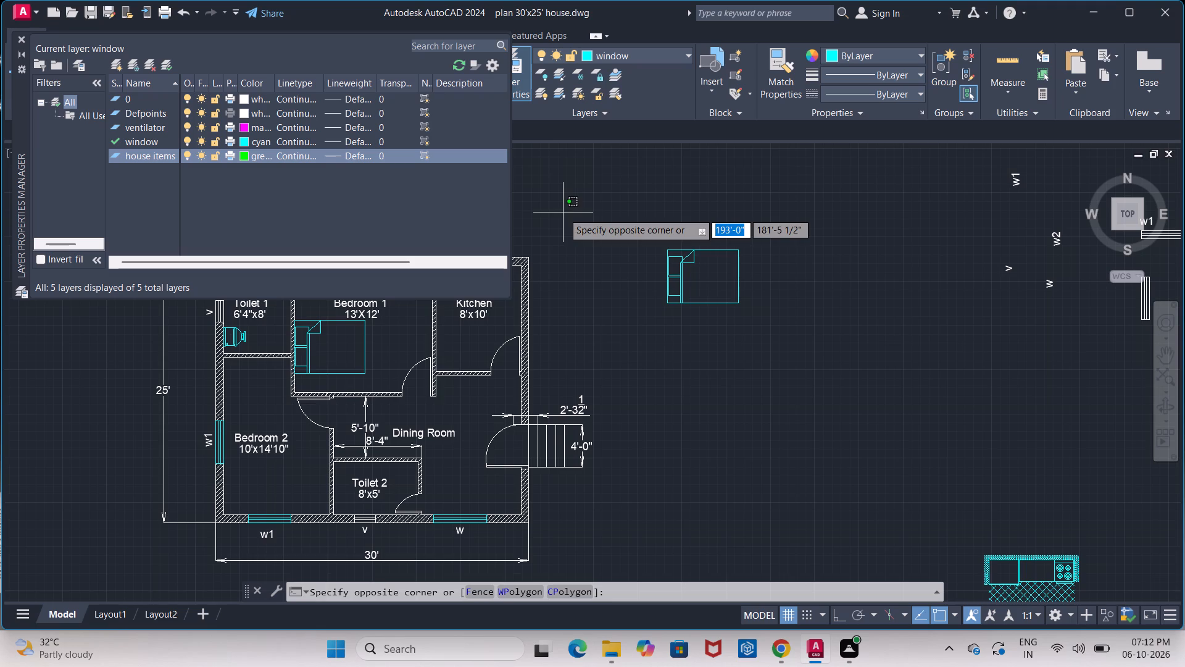
pyautogui.press('Escape')
pyautogui.press('Escape')
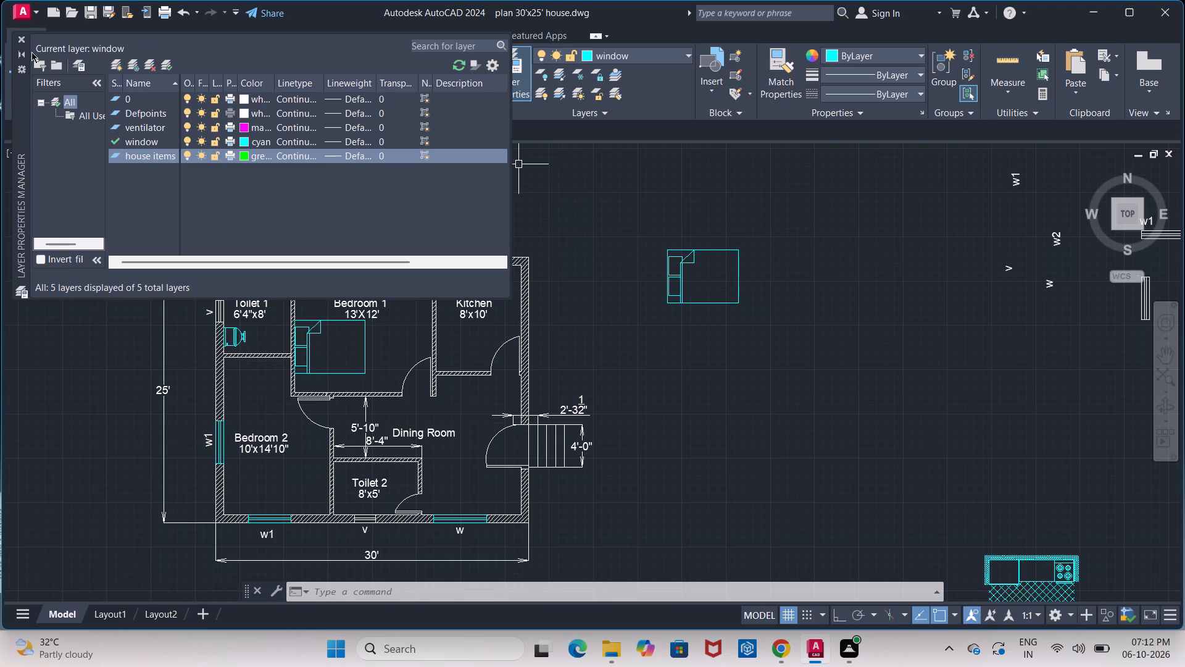
pyautogui.click(19, 41)
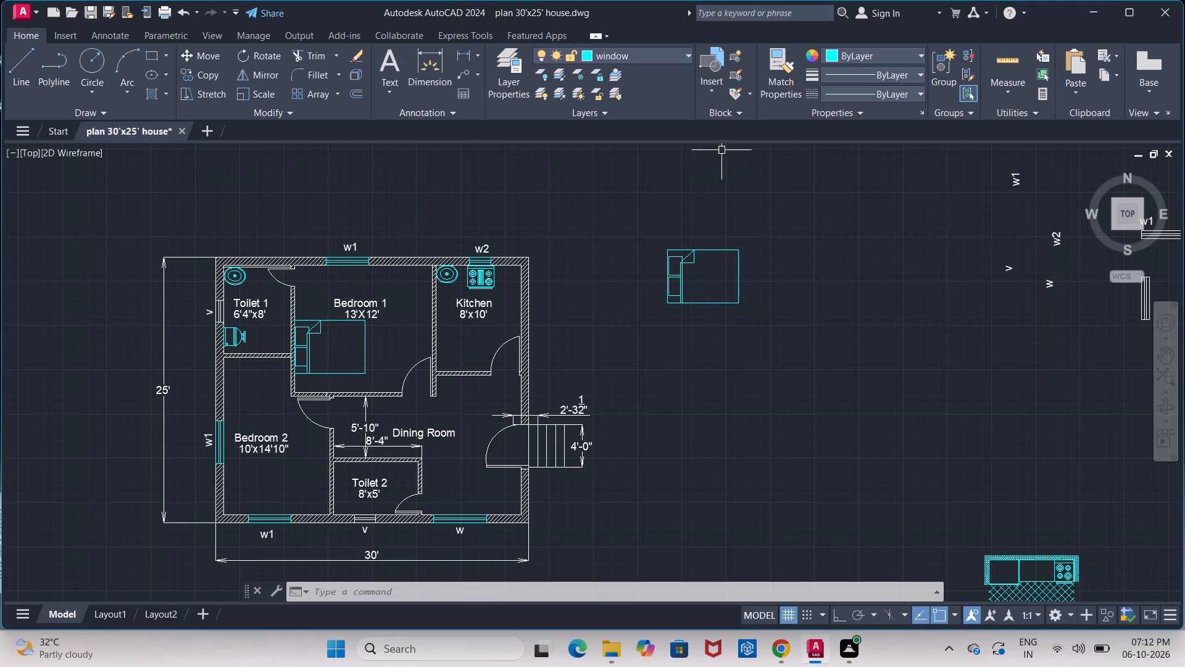
# Make house items the current layer.
pyautogui.click(687, 56)
pyautogui.click(596, 112)
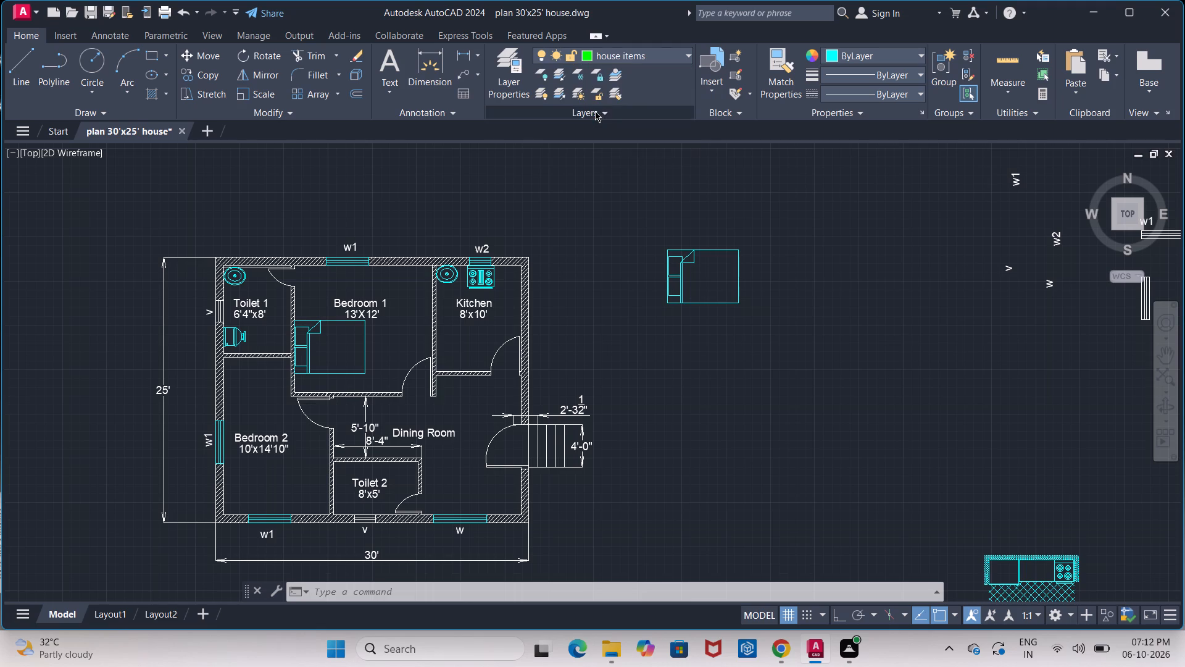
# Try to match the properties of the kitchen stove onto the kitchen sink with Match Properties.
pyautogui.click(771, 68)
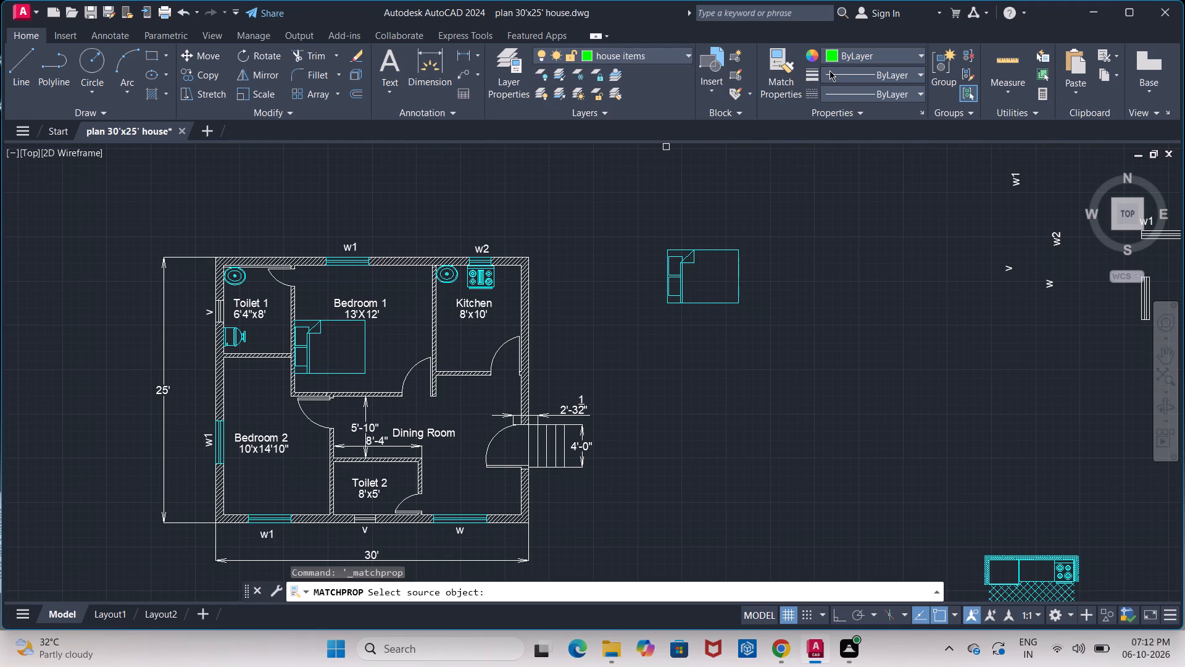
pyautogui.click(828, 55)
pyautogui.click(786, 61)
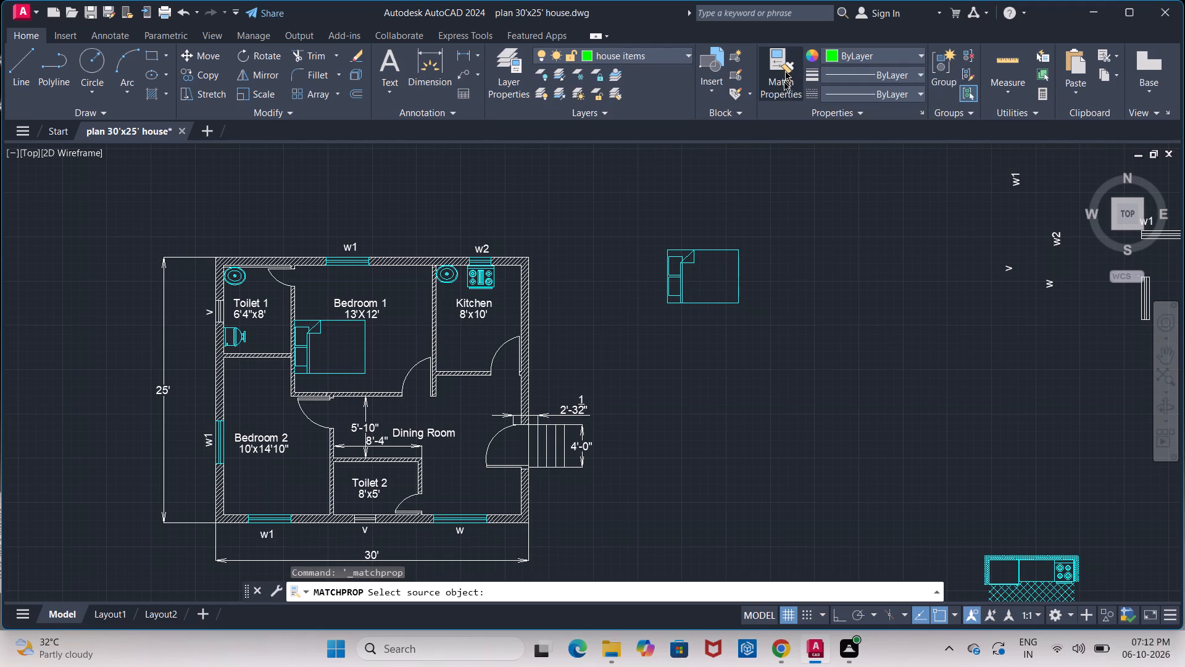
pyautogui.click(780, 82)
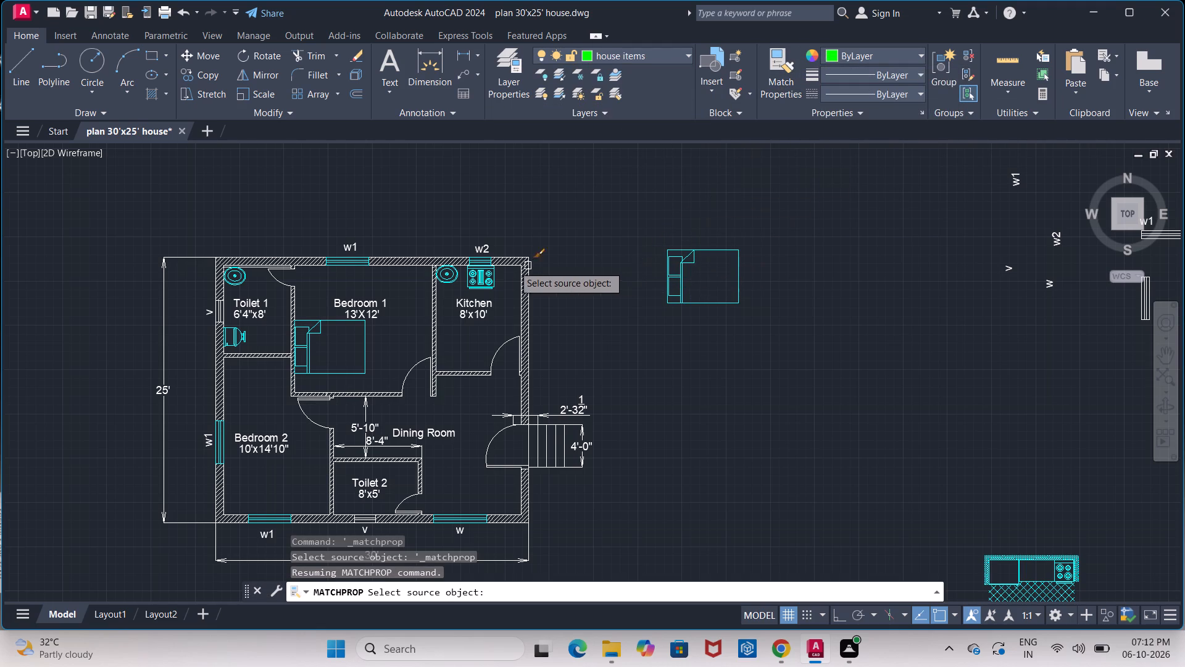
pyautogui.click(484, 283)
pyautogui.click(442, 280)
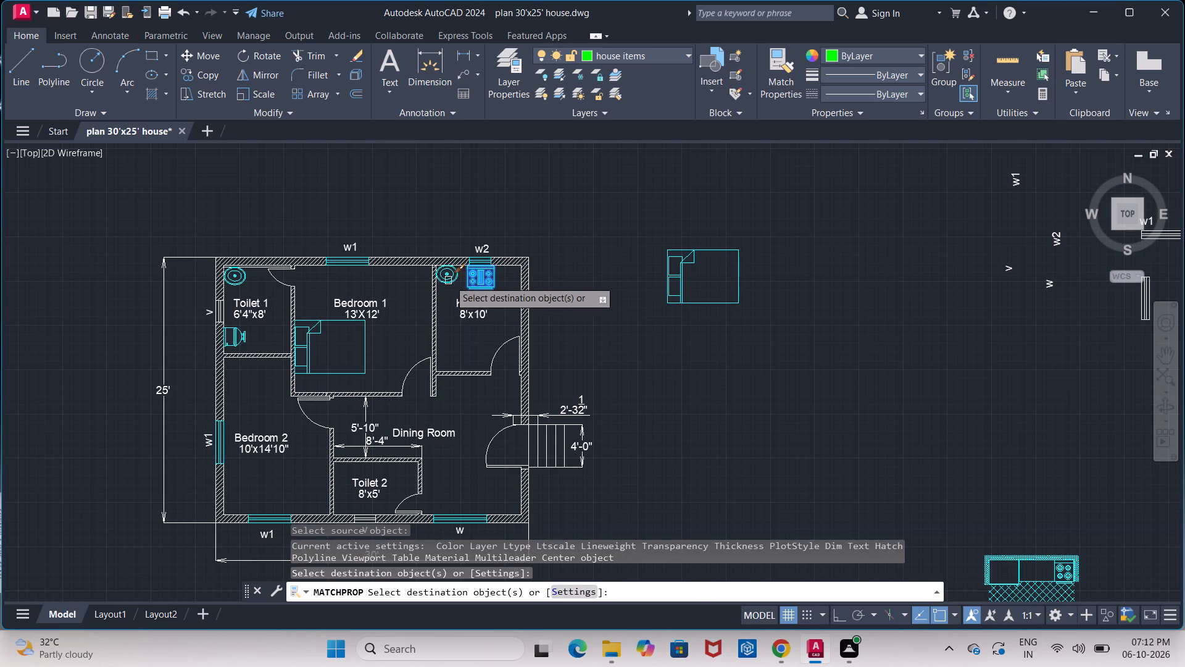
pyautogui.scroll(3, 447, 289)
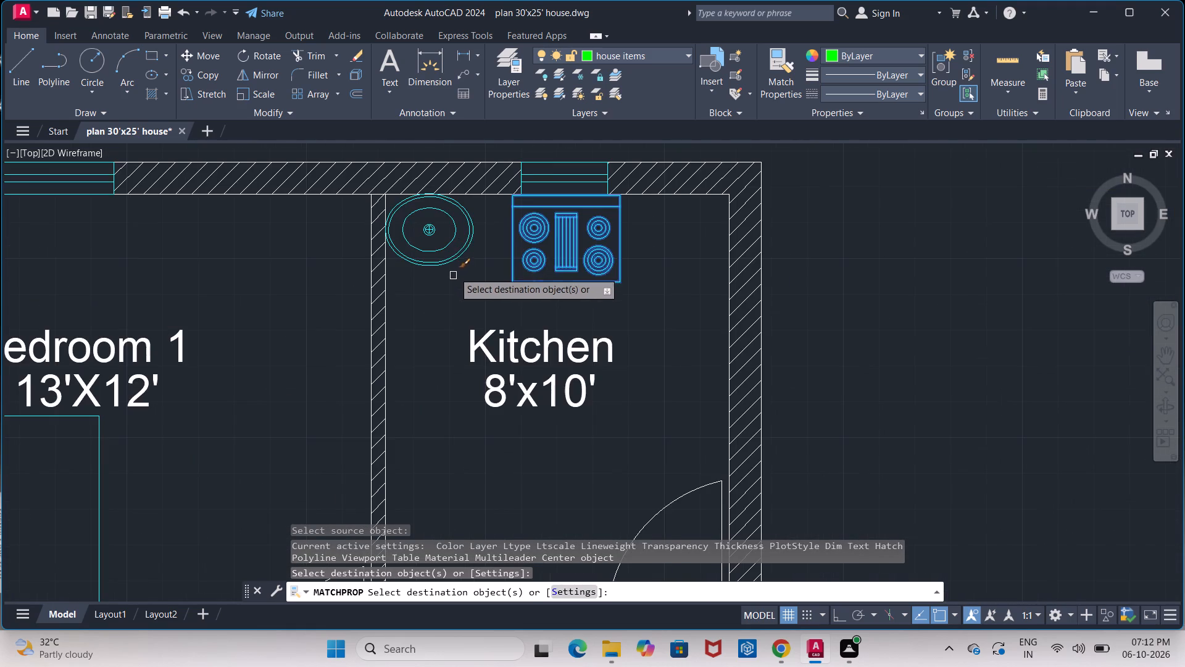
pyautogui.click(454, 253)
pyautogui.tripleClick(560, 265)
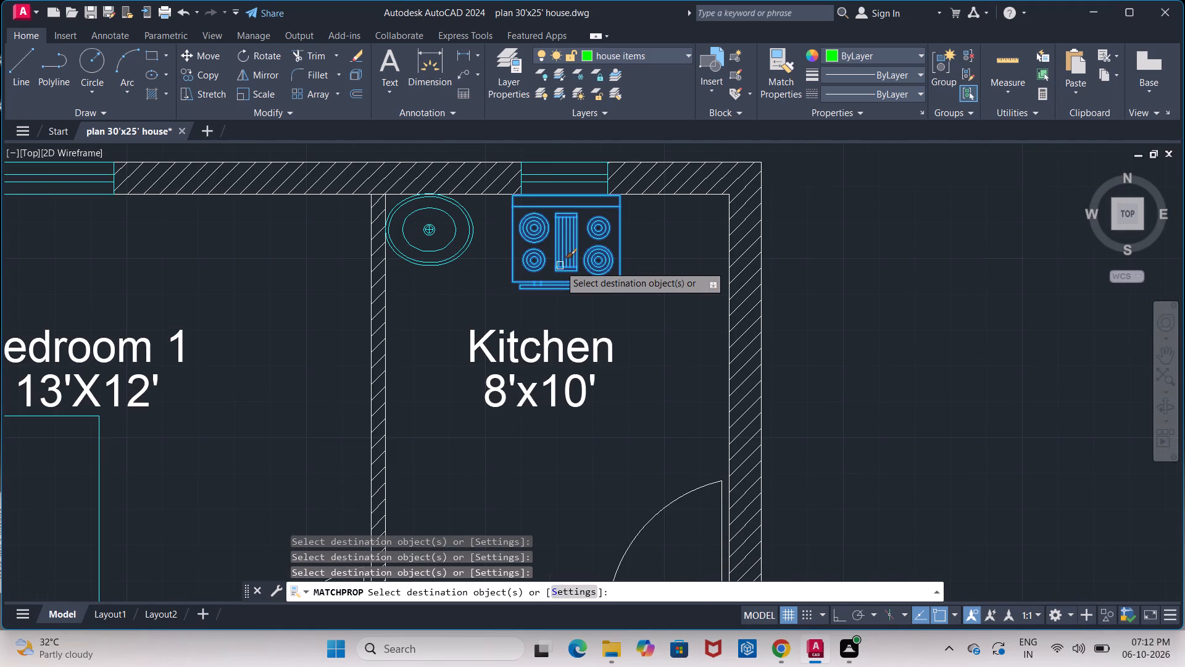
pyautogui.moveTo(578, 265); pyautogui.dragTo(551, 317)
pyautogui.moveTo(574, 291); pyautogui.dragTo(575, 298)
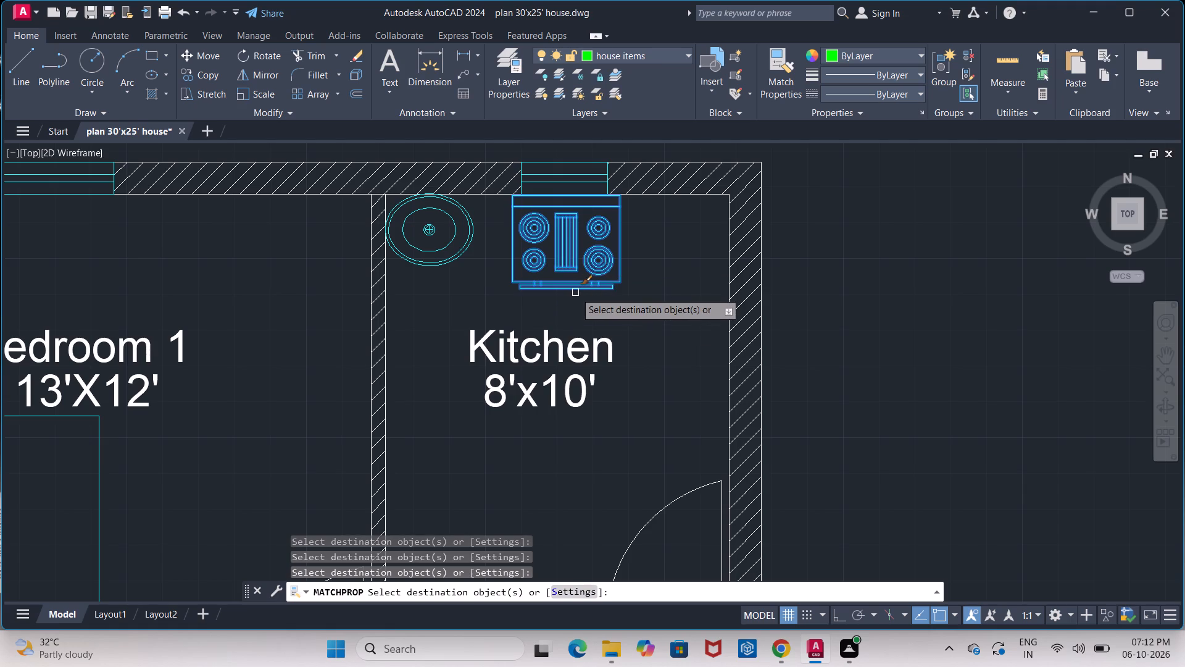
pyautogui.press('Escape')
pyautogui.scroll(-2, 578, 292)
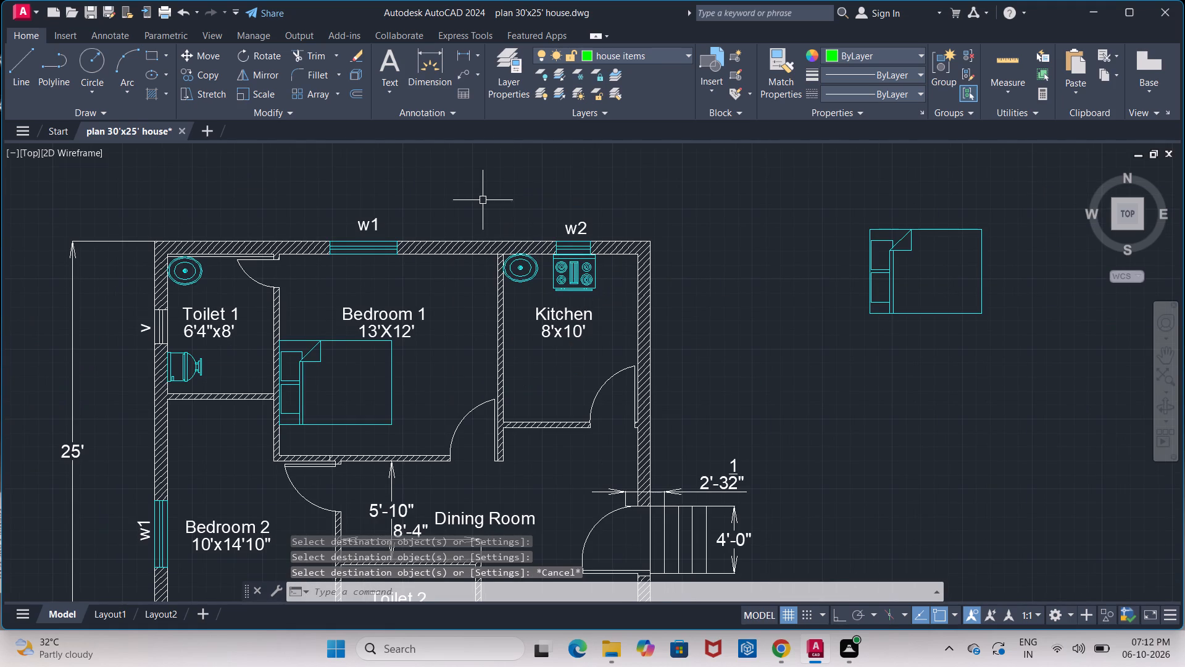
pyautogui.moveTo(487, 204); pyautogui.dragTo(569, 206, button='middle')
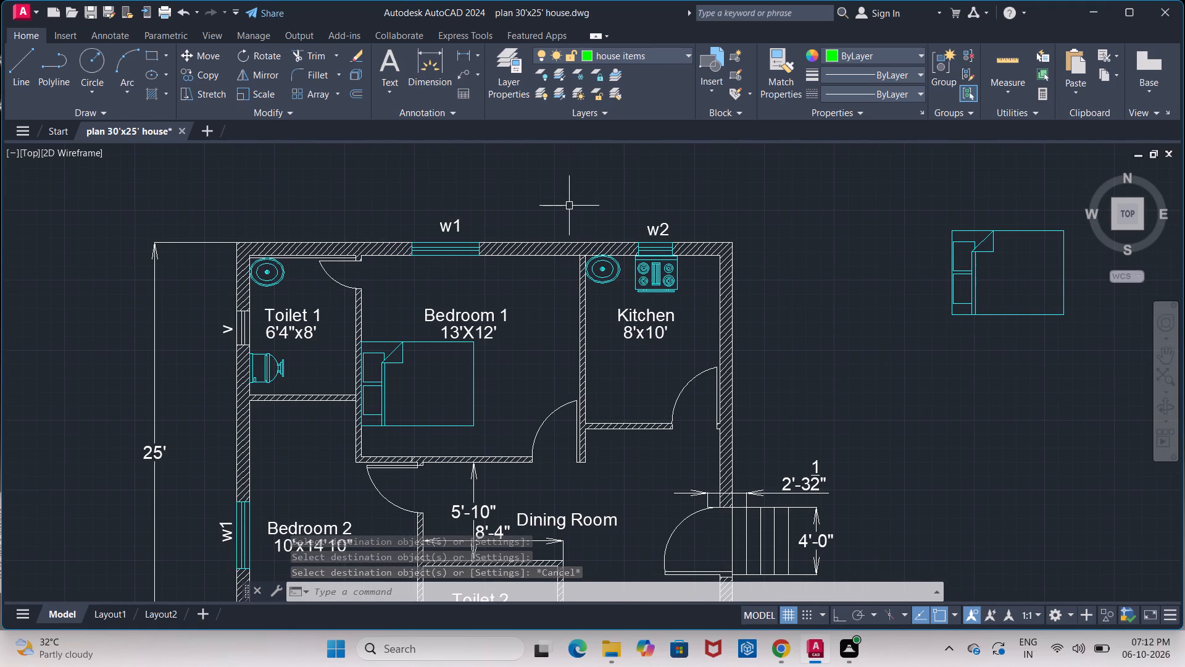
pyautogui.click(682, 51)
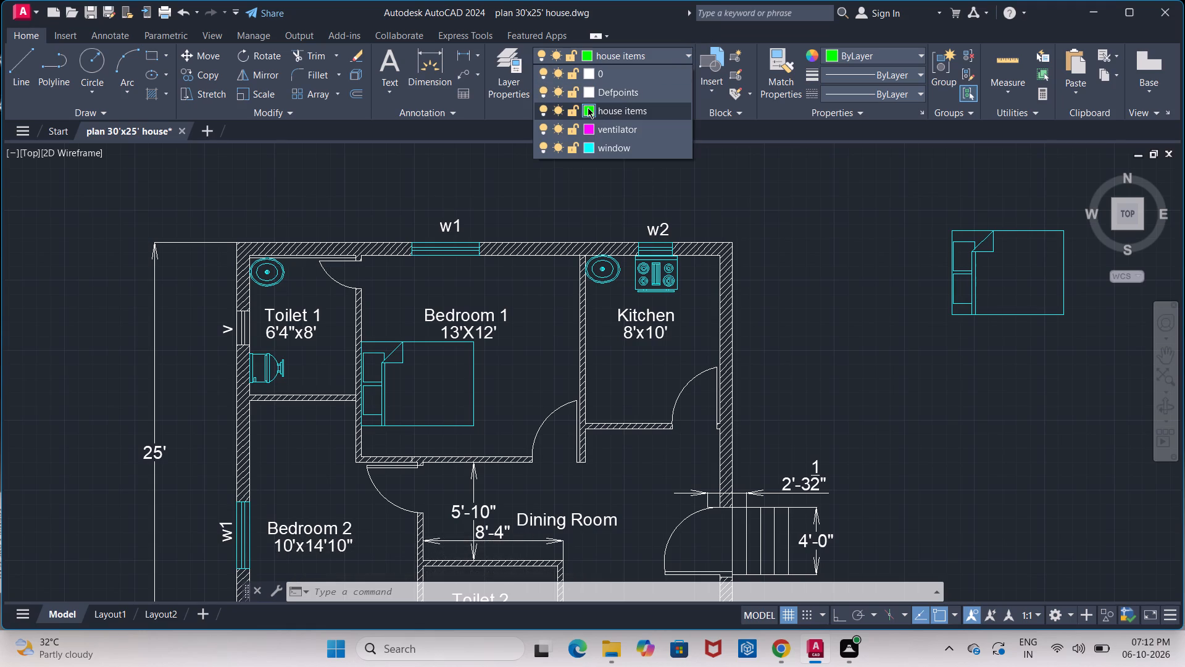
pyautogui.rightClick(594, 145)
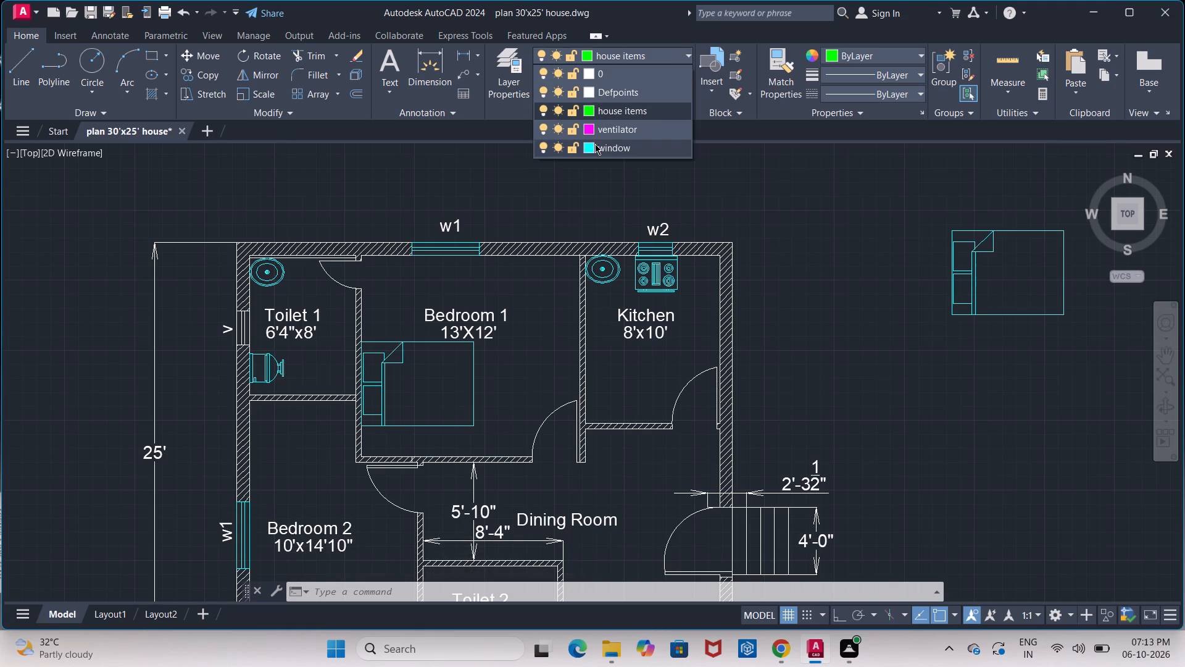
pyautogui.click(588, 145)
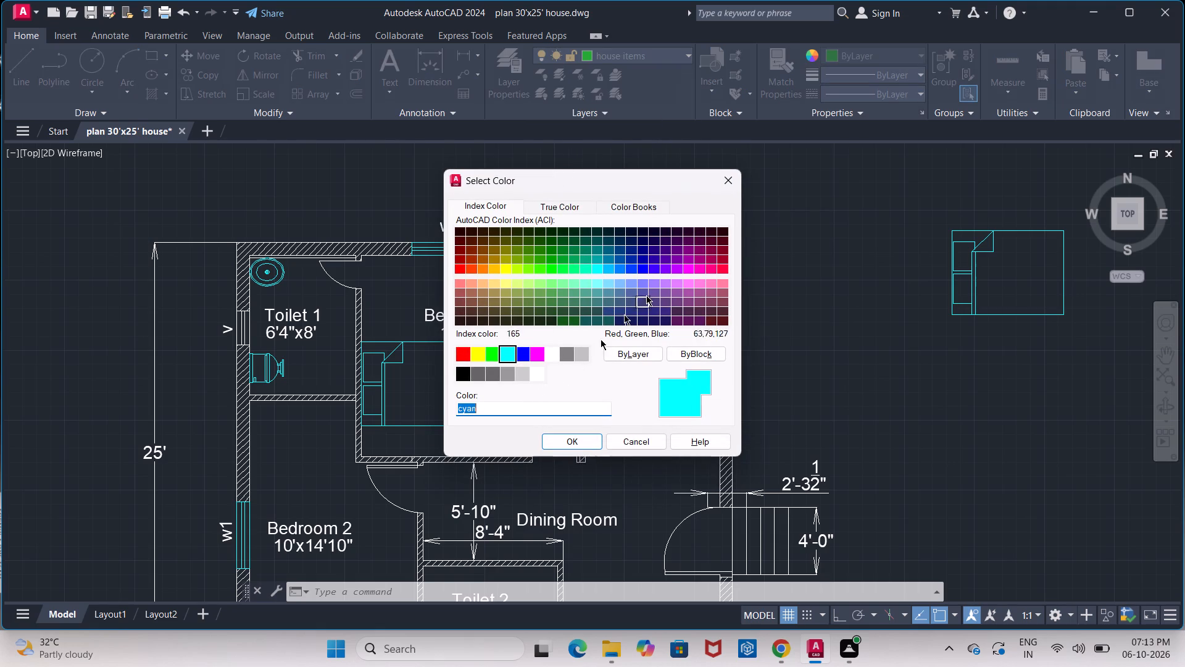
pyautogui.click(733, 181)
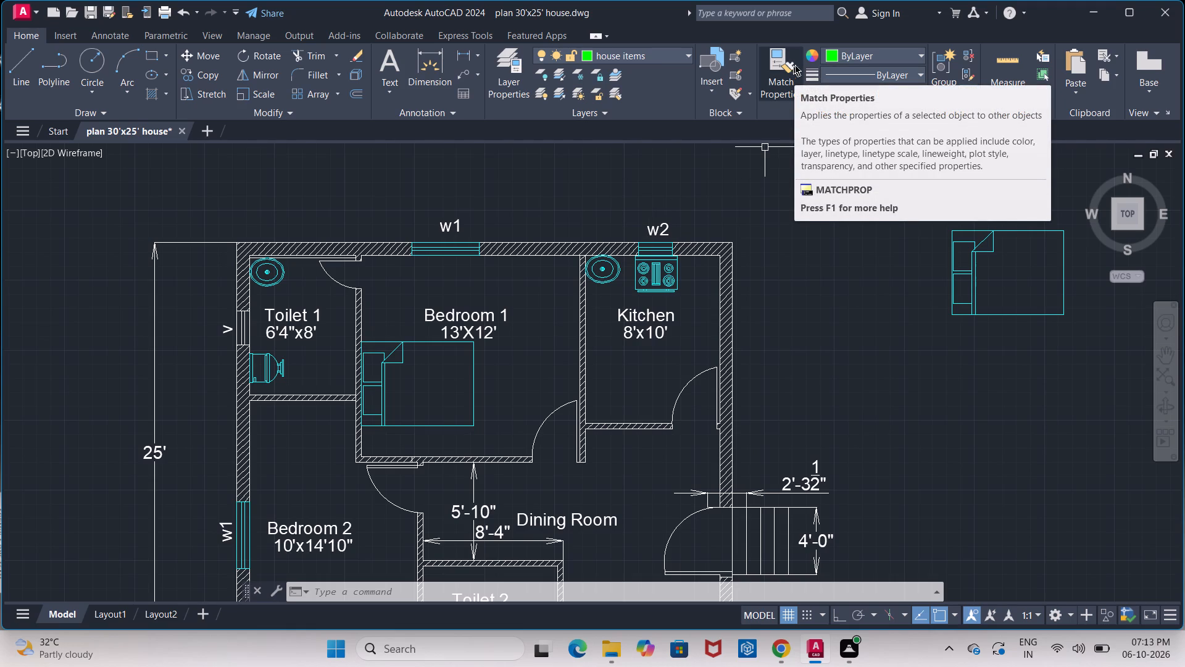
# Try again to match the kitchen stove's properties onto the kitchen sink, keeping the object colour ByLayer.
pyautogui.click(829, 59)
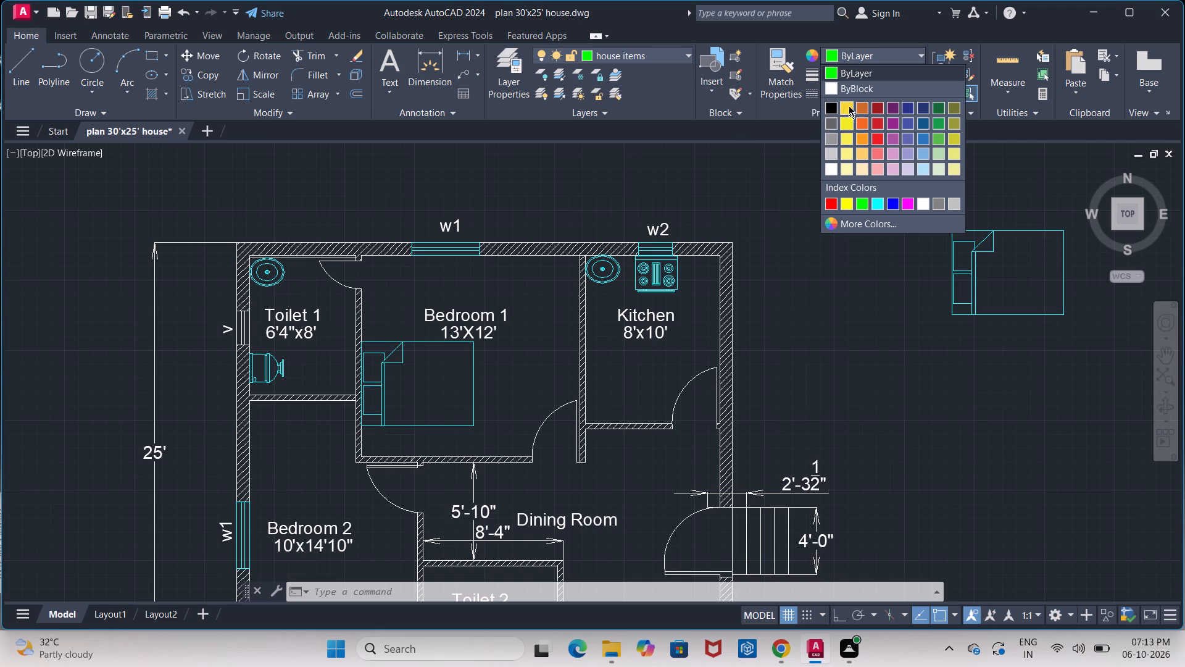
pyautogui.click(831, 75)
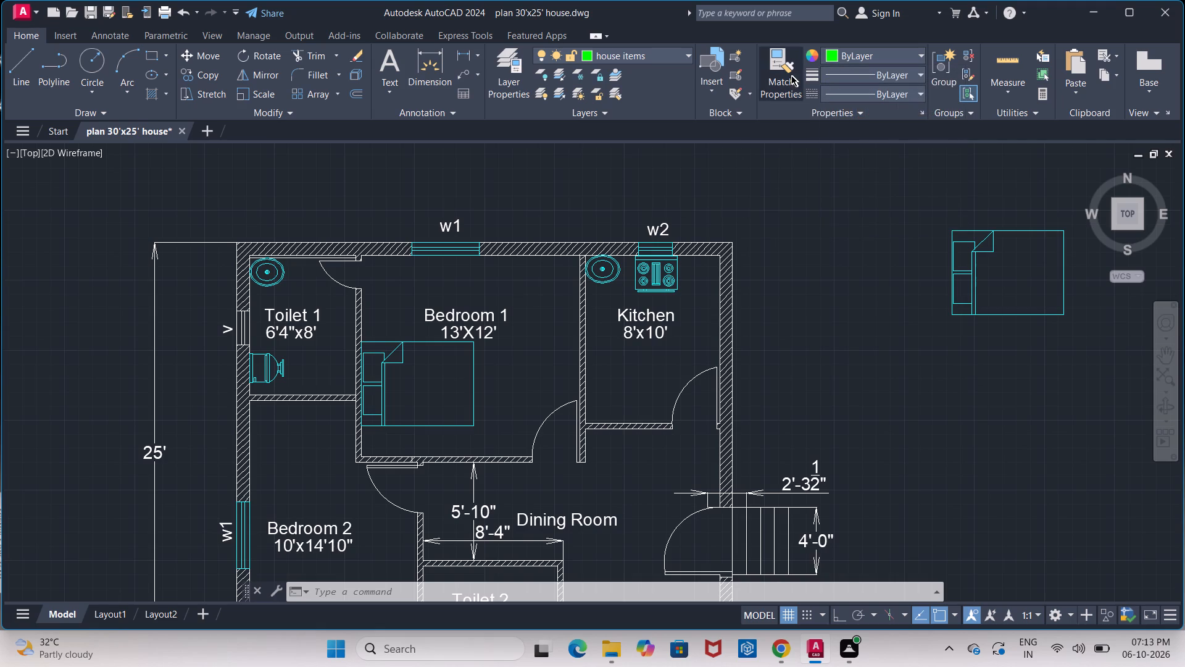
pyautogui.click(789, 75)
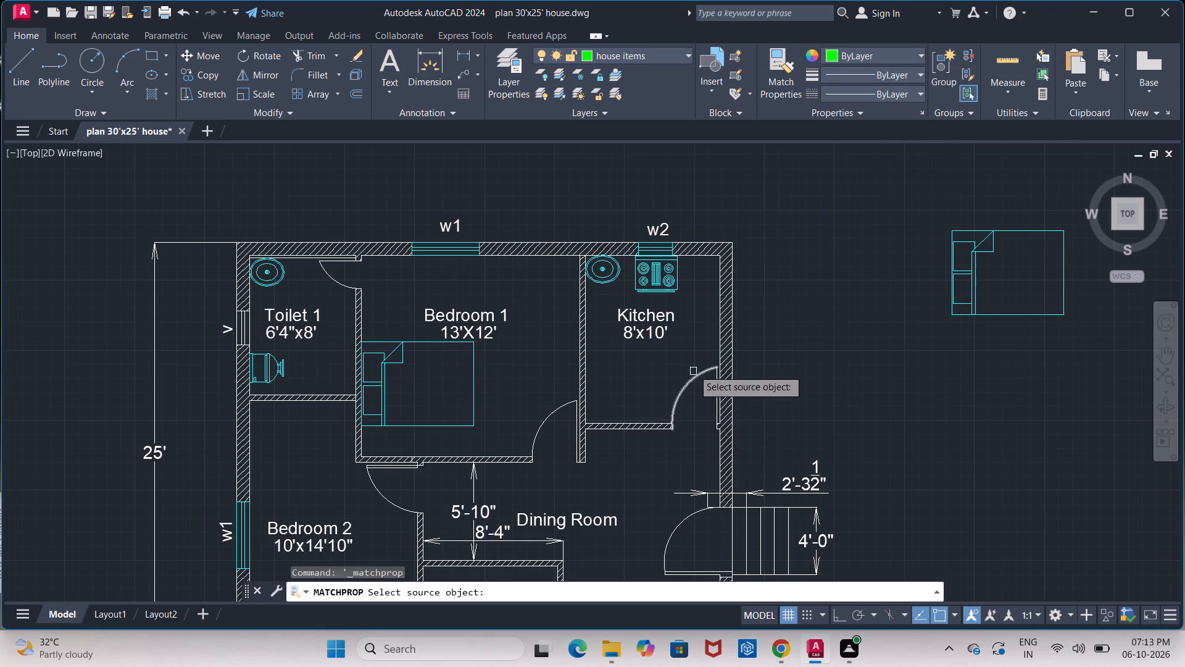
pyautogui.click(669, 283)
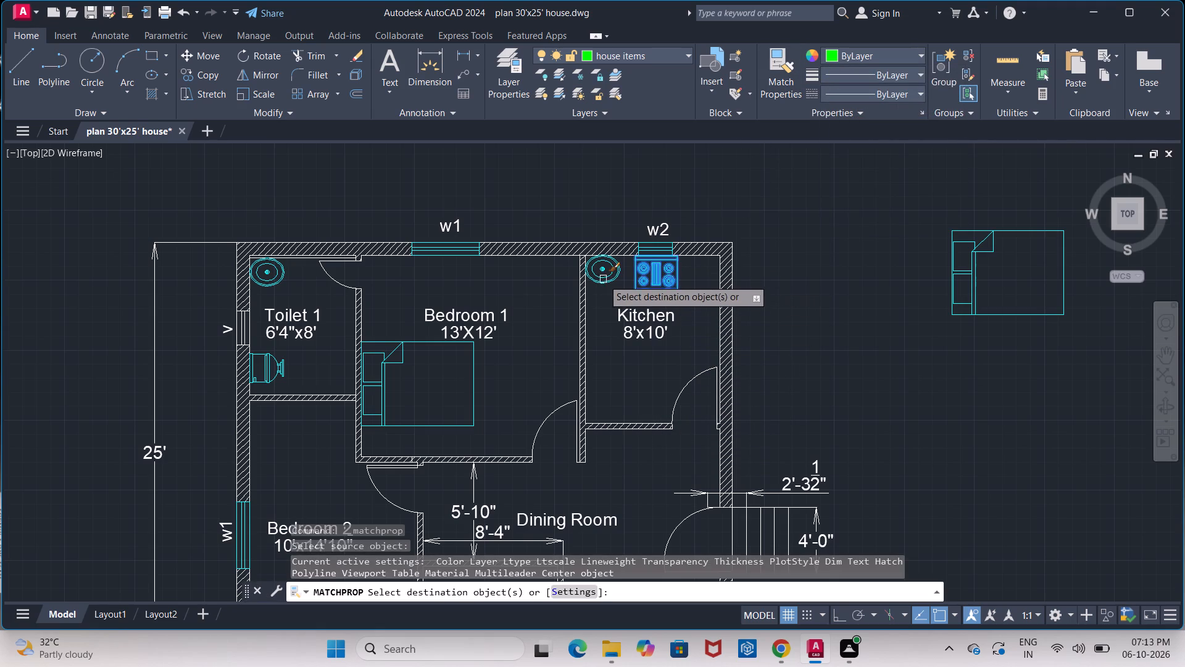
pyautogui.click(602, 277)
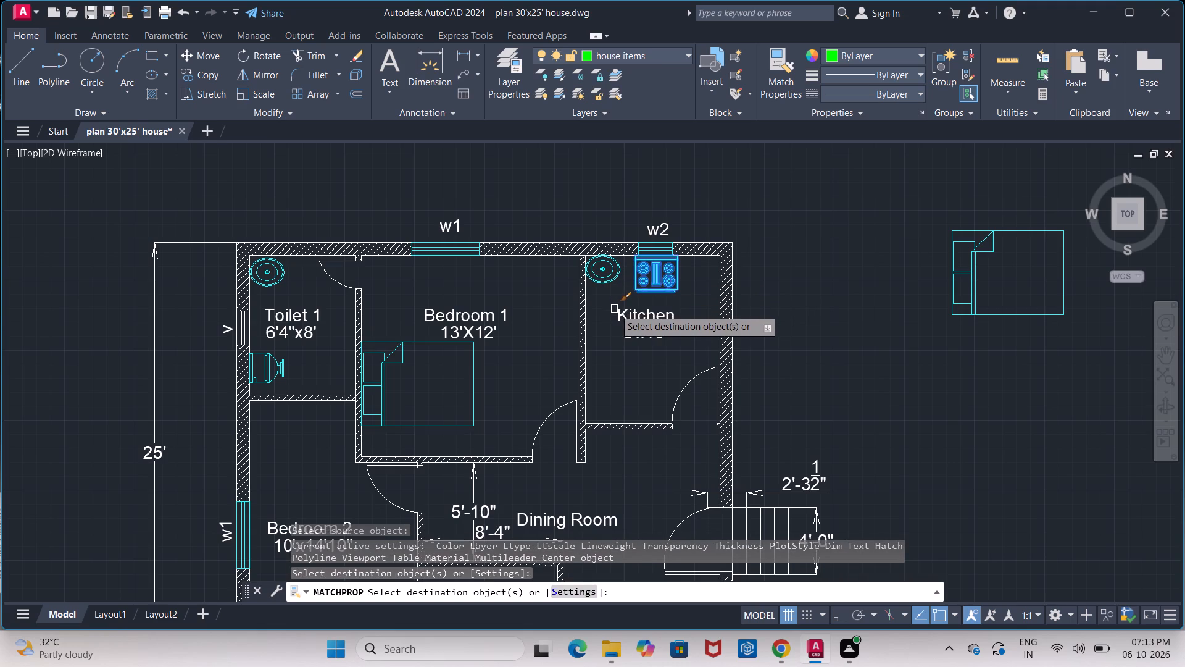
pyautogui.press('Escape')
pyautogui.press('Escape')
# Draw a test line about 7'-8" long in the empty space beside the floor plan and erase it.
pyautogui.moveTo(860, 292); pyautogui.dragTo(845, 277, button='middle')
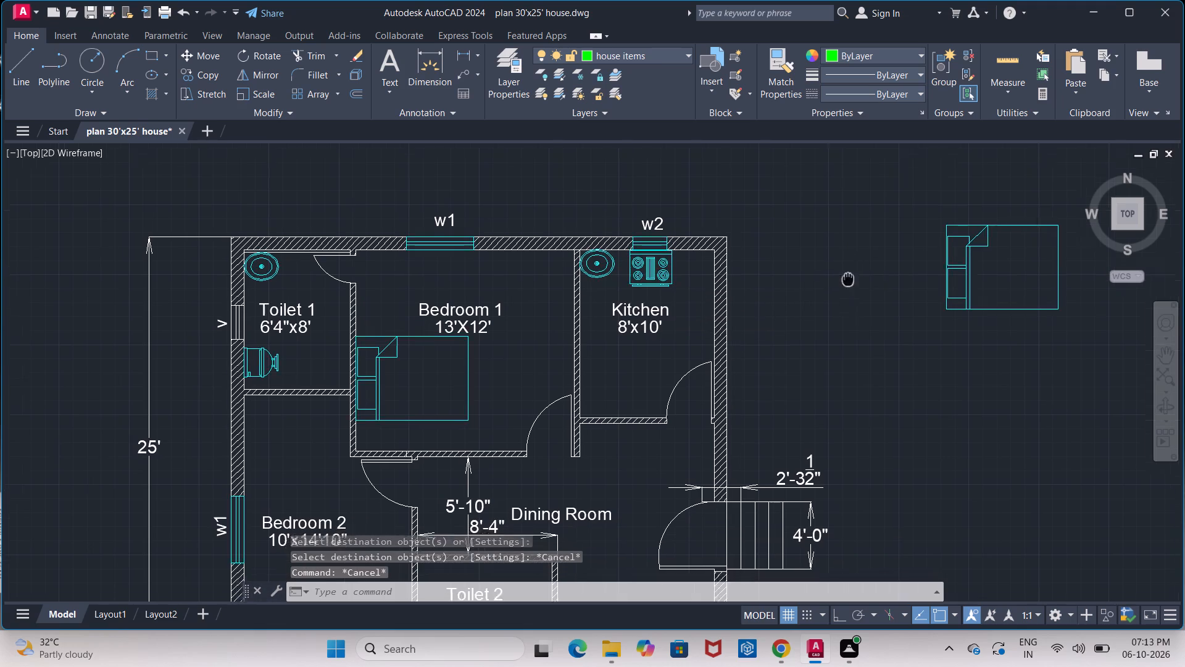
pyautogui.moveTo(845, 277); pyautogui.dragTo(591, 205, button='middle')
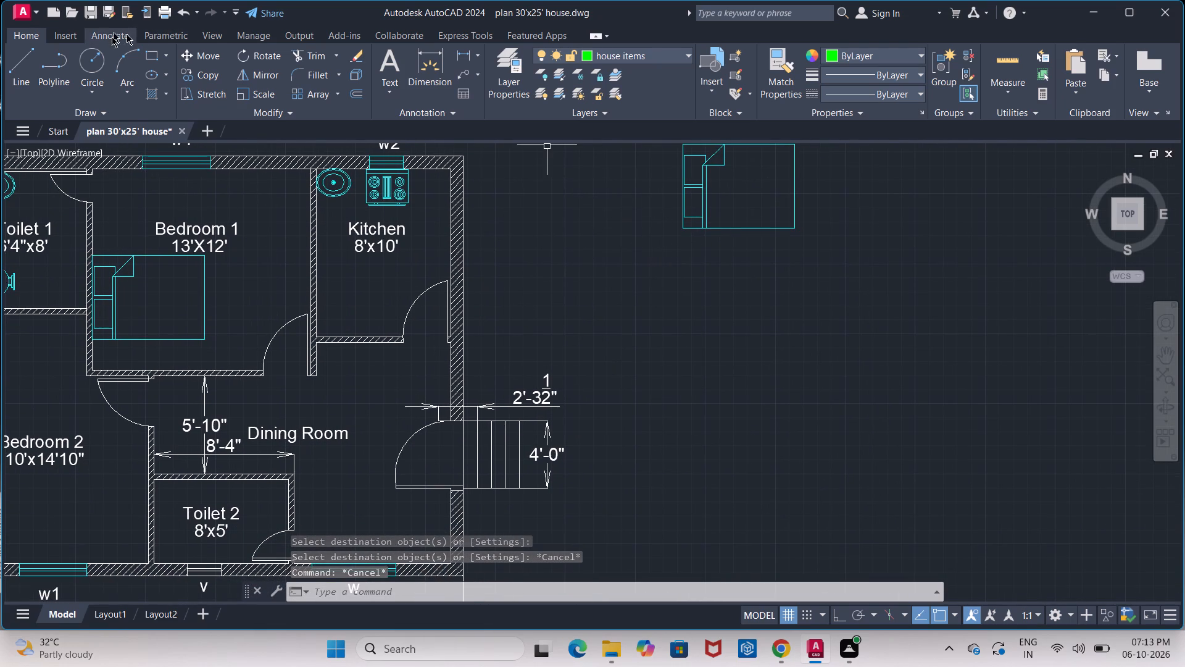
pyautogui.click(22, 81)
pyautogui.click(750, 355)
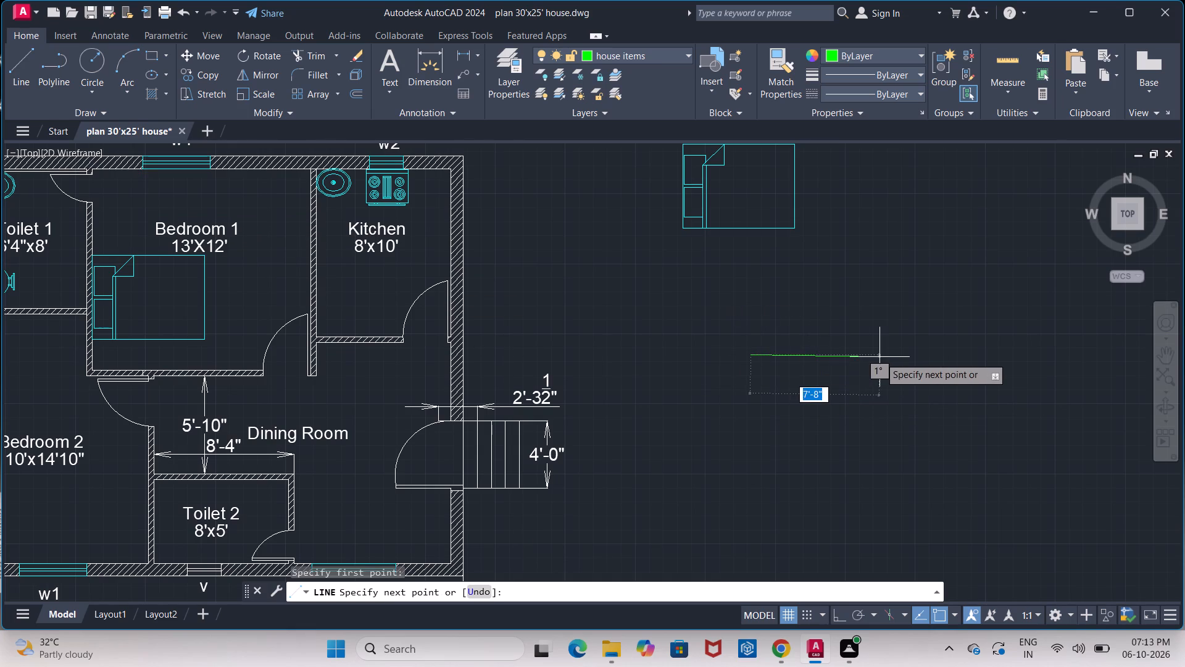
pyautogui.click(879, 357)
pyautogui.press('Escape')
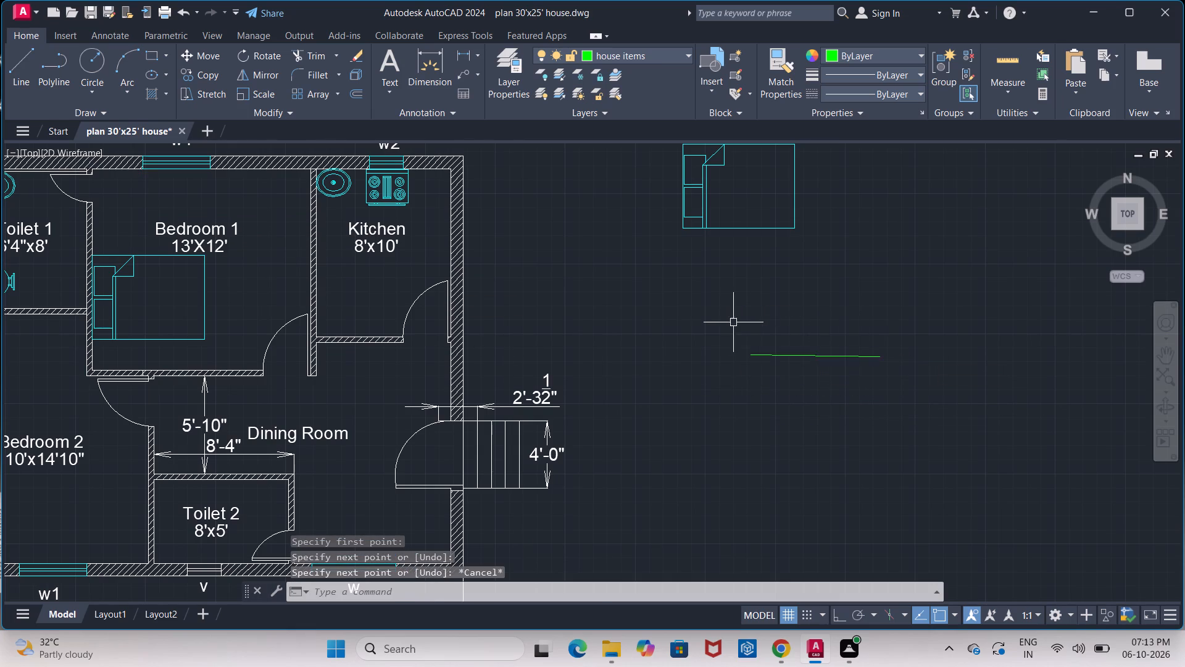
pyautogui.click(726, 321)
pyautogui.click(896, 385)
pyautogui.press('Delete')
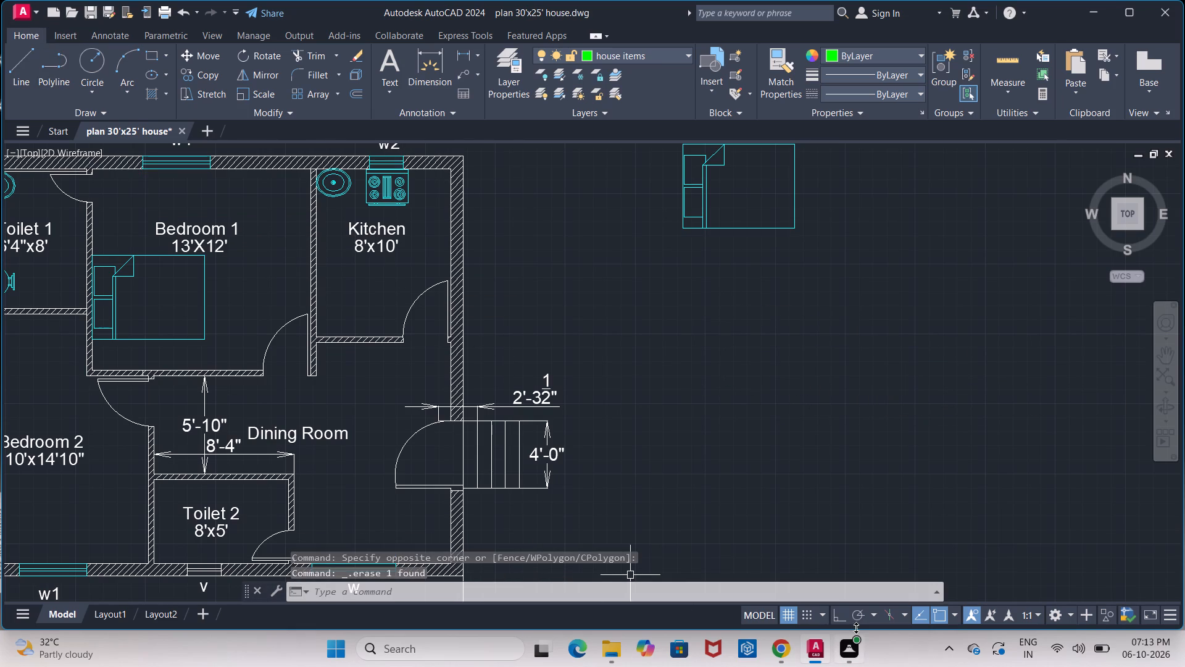
# Turn on Ortho mode and draw a short horizontal line on the house items layer, below the spare bed beside the plan.
pyautogui.click(842, 613)
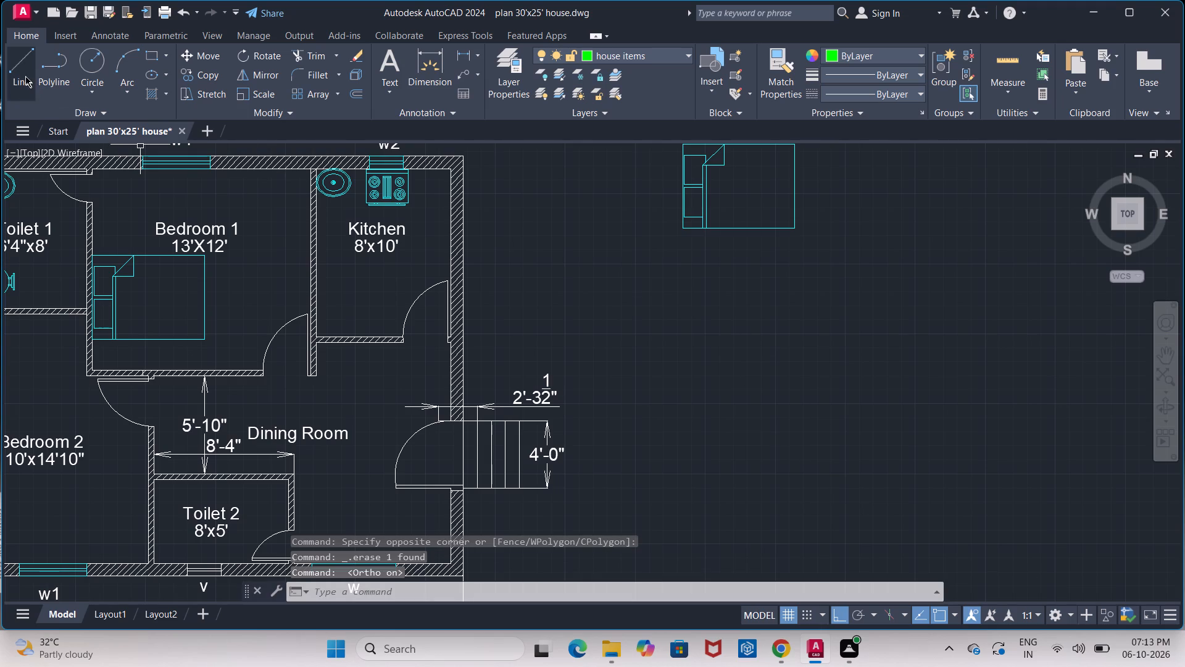
pyautogui.click(25, 76)
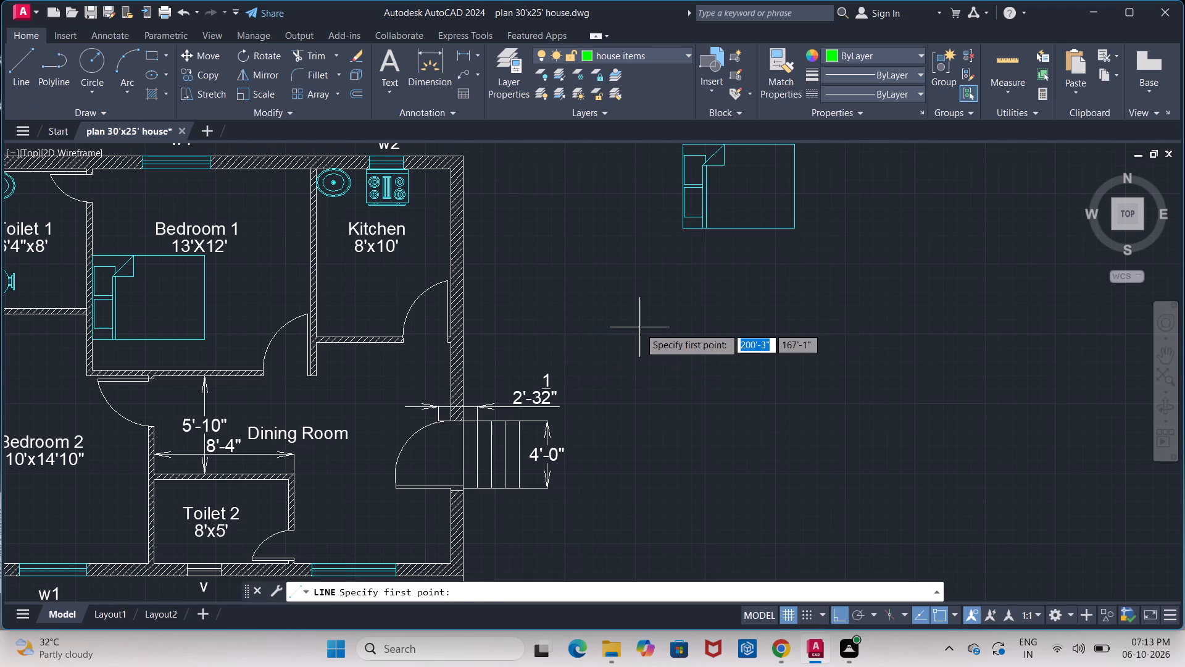
pyautogui.click(639, 327)
pyautogui.click(744, 331)
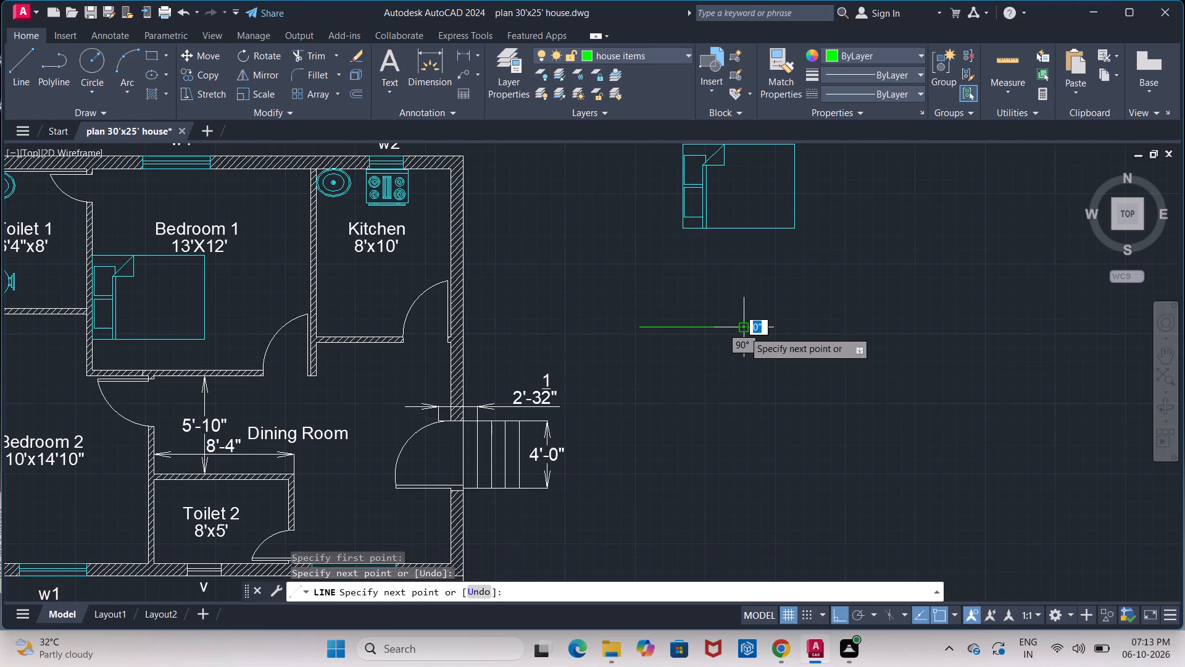
pyautogui.press('Escape')
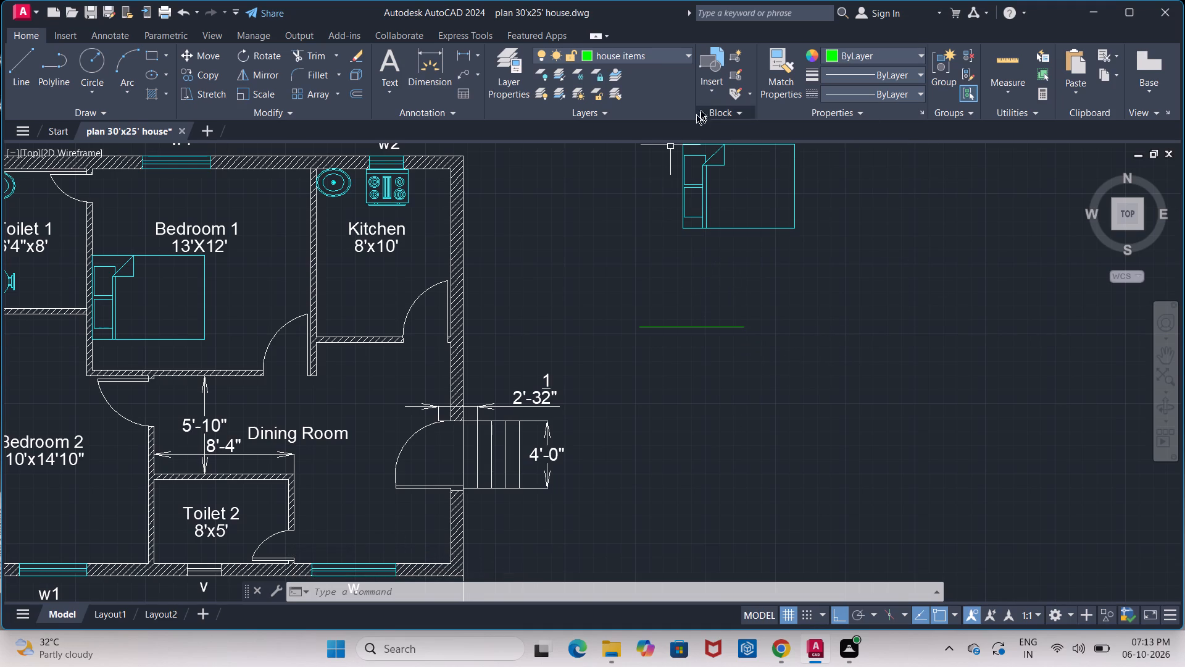
# Match the green line's properties onto the kitchen stove and sink, the Bedroom 1 bed, and the Toilet 1 washbasin and toilet.
pyautogui.click(829, 53)
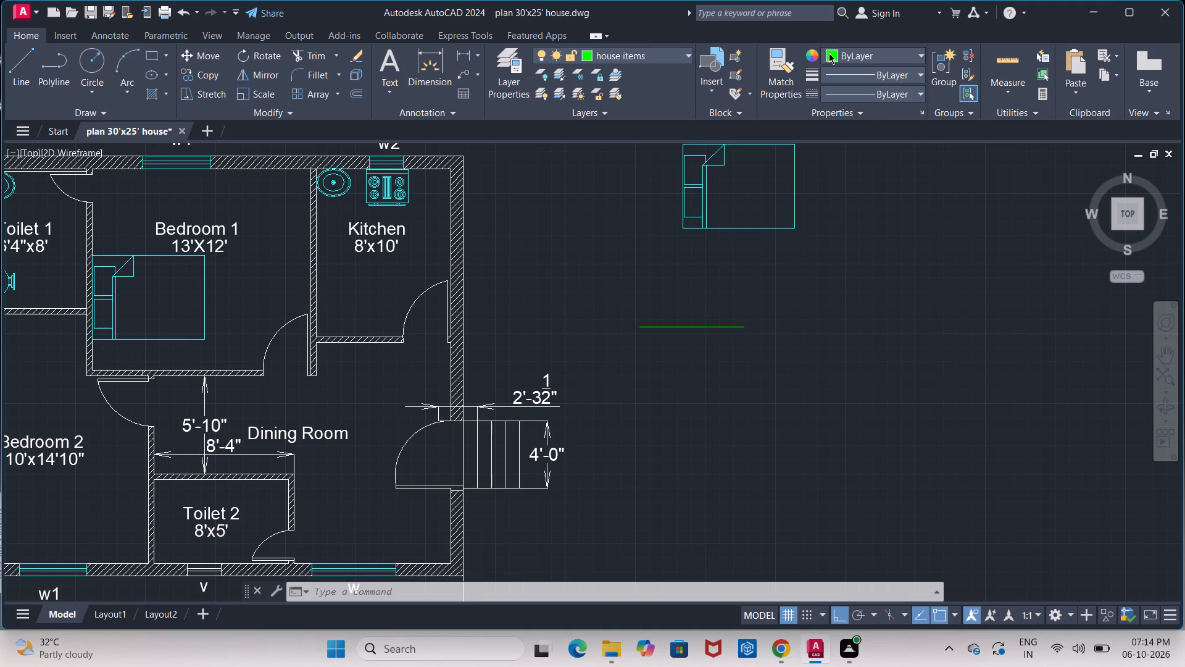
pyautogui.click(780, 75)
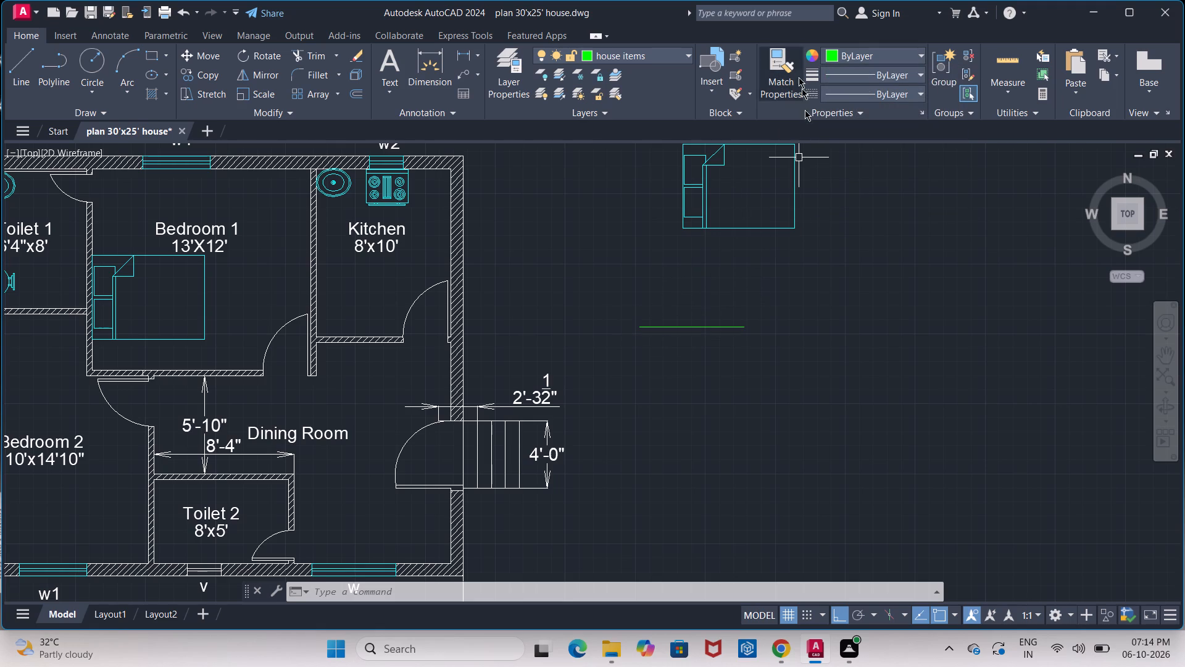
pyautogui.click(711, 327)
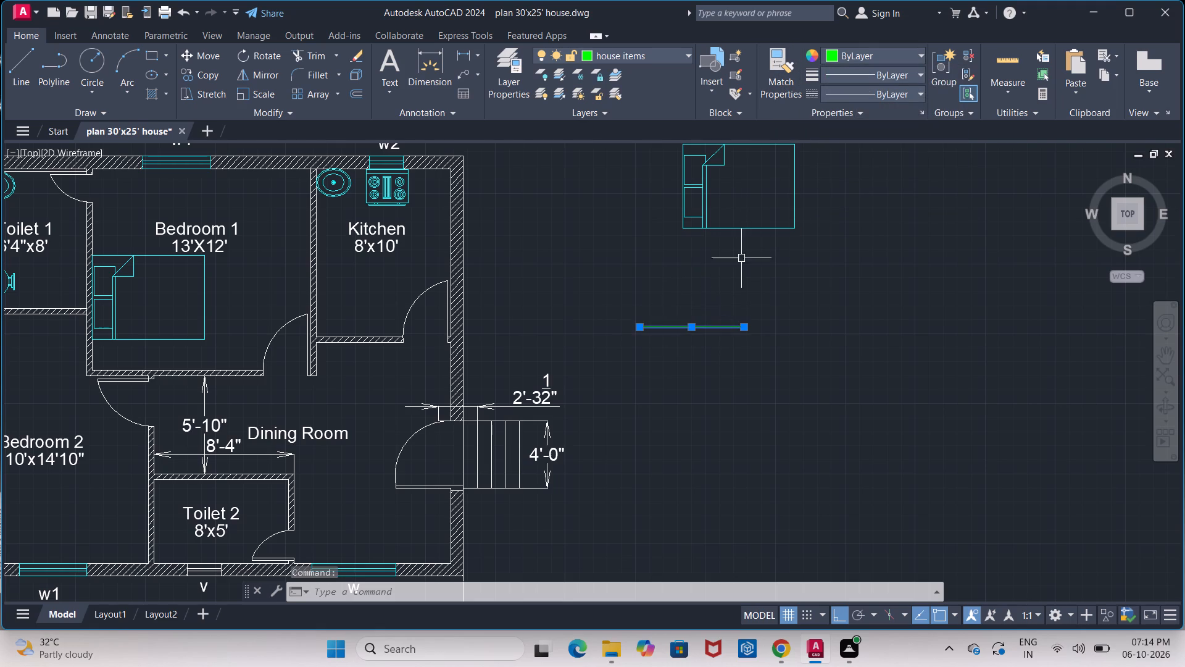
pyautogui.click(780, 77)
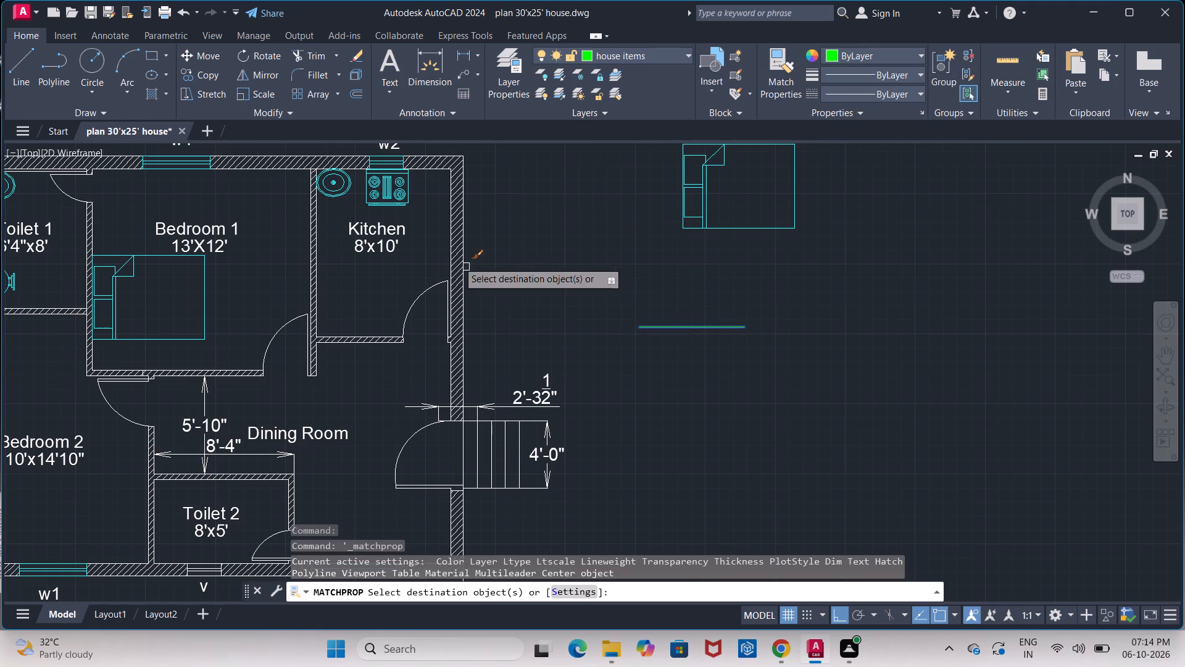
pyautogui.click(390, 191)
pyautogui.click(341, 186)
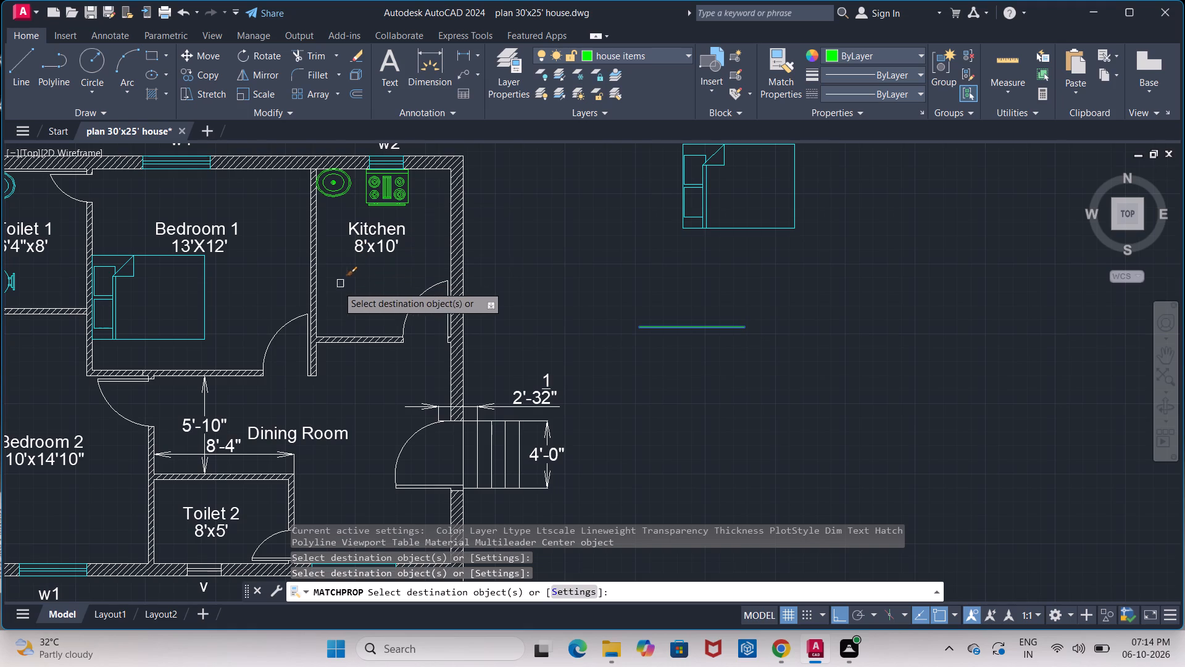
pyautogui.click(146, 276)
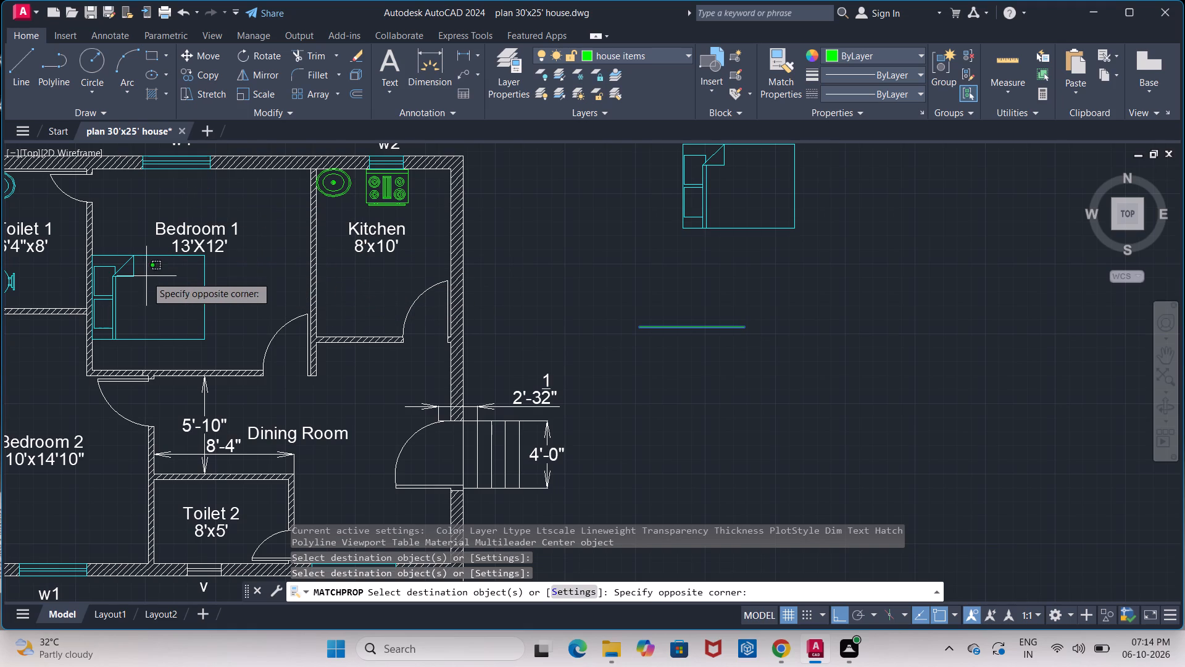
pyautogui.click(168, 259)
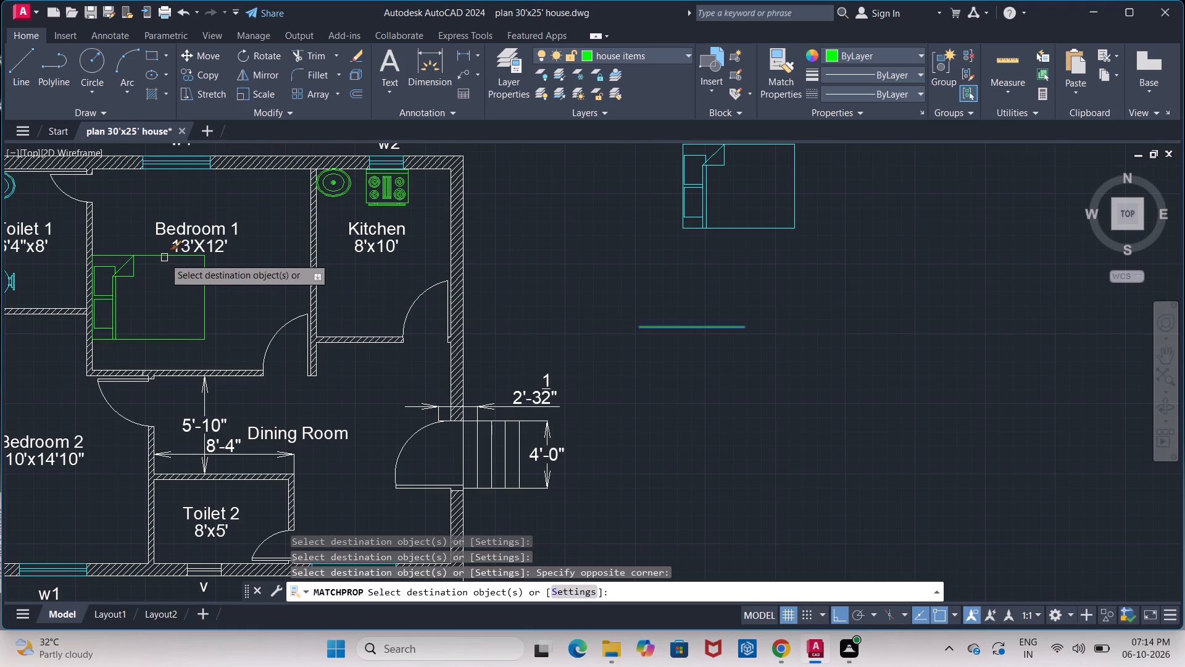
pyautogui.click(164, 258)
pyautogui.scroll(-1, 196, 306)
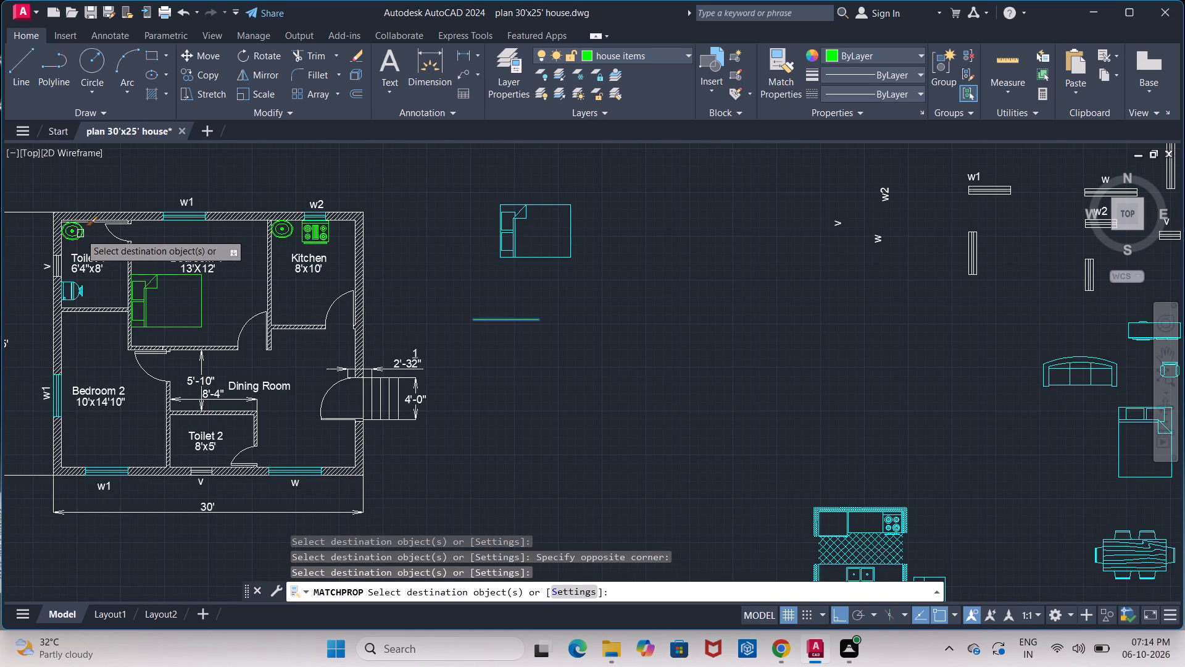
pyautogui.click(80, 233)
pyautogui.click(77, 290)
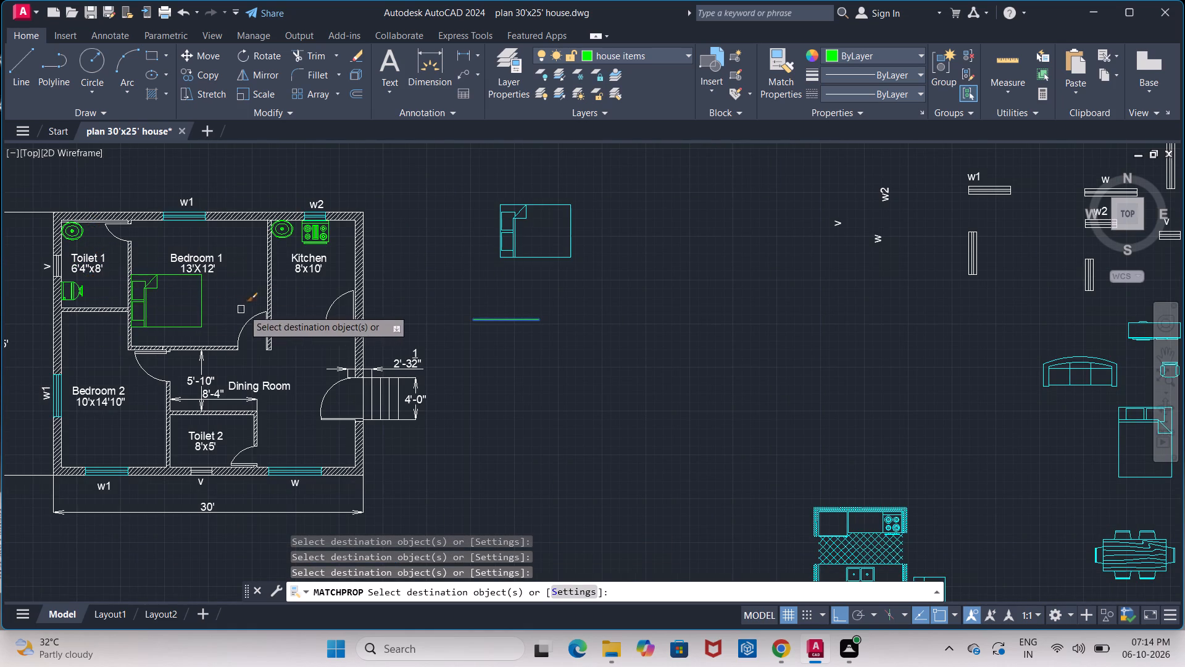
# Match the same green line properties onto the spare bed beside the plan and the loose kitchen counter, toilet, washbasin and refrigerator blocks.
pyautogui.moveTo(679, 369); pyautogui.dragTo(543, 296, button='middle')
pyautogui.click(380, 187)
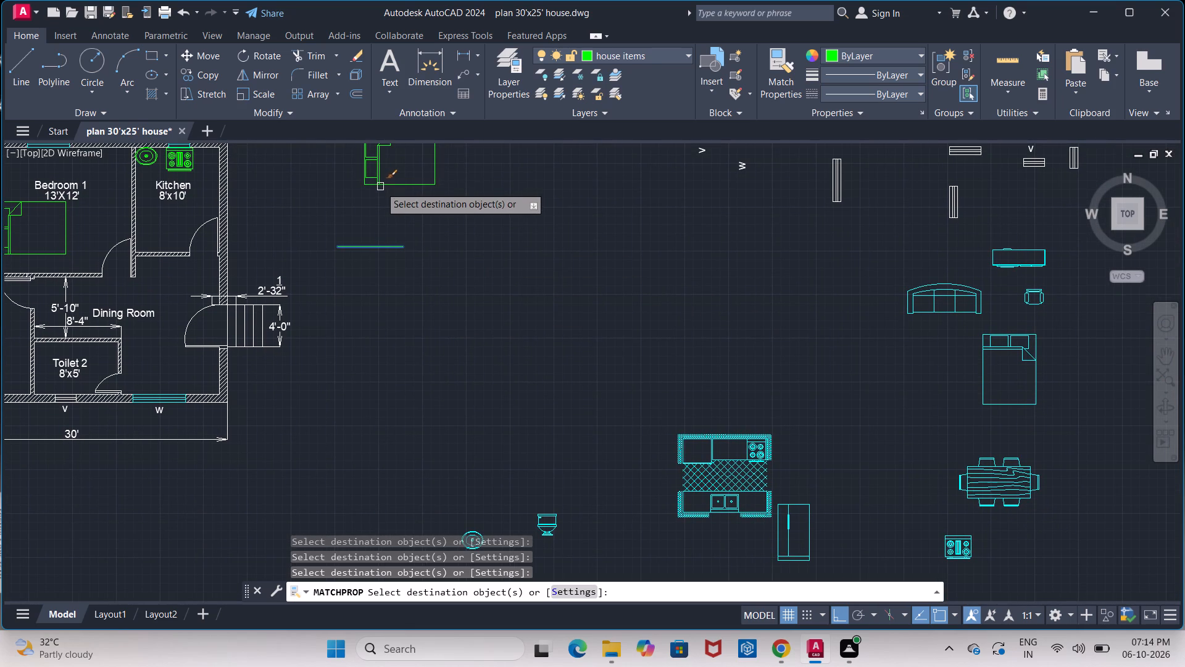
pyautogui.click(750, 435)
pyautogui.scroll(-1, 748, 430)
pyautogui.moveTo(748, 430); pyautogui.dragTo(714, 302, button='middle')
pyautogui.click(589, 363)
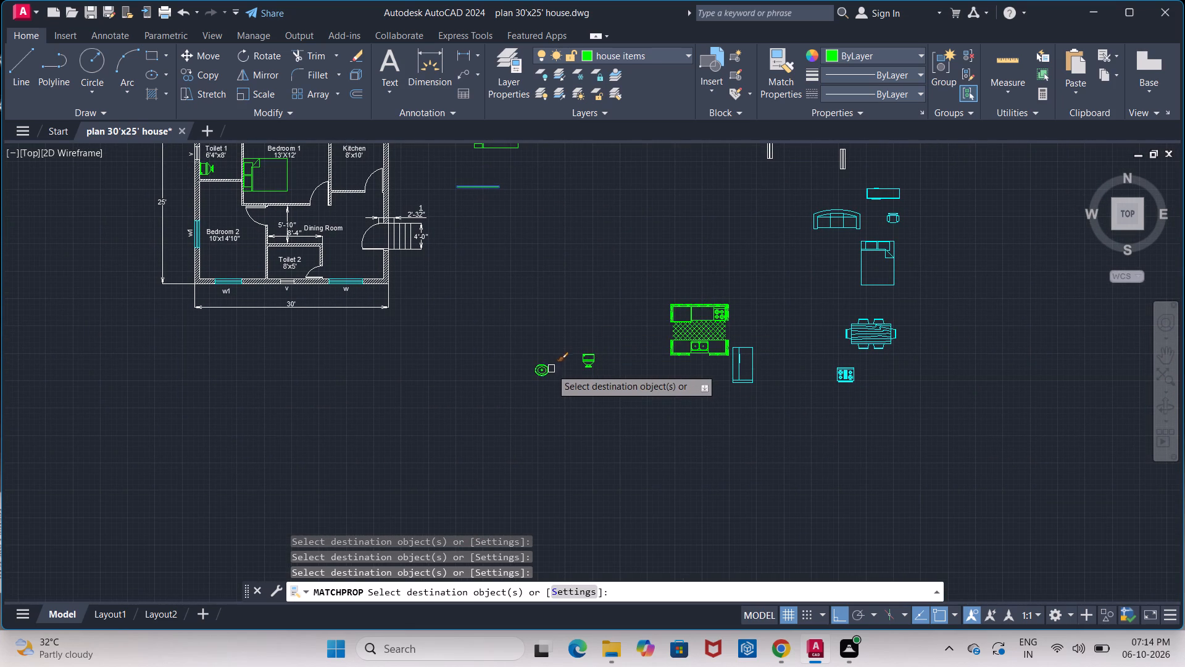
pyautogui.click(548, 369)
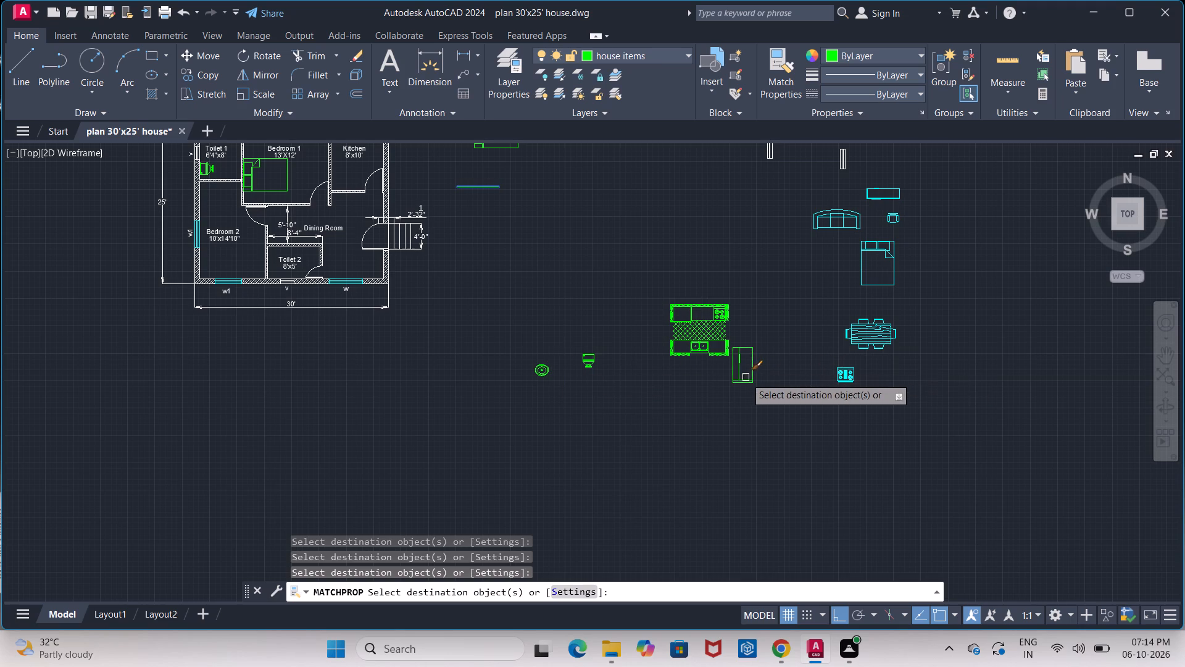
pyautogui.click(746, 377)
# Match the green line's properties onto the loose stove, dining table, double bed, sofa, armchair and long cabinet blocks, ending Match Properties.
pyautogui.click(839, 377)
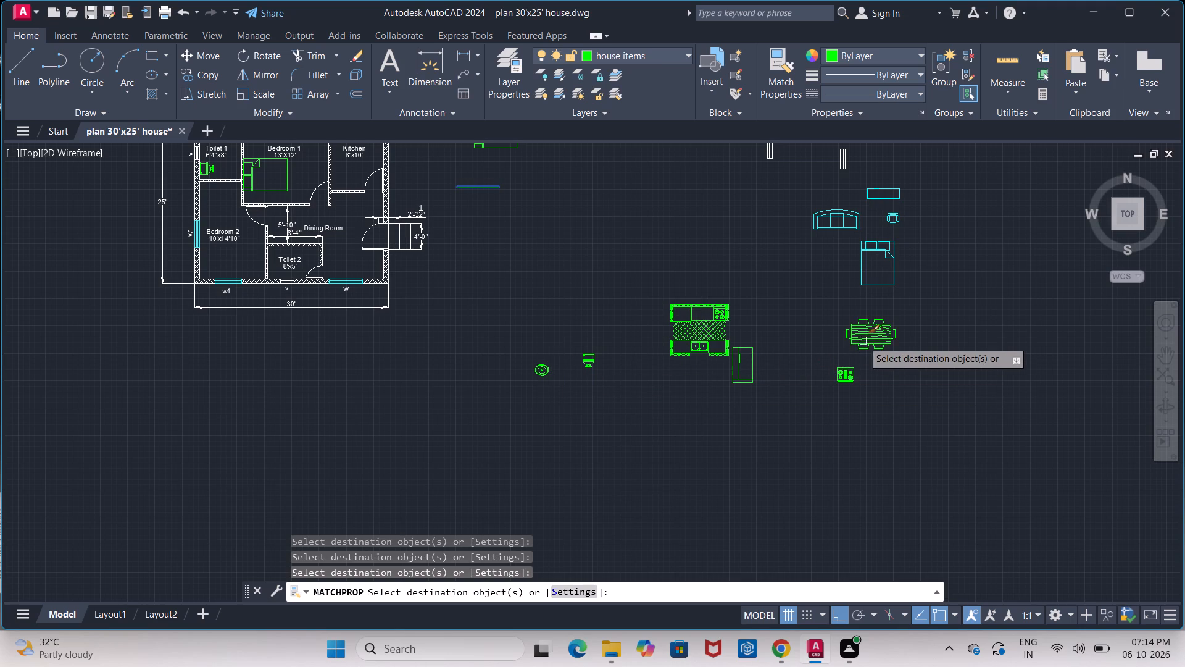
pyautogui.click(863, 341)
pyautogui.click(877, 280)
pyautogui.click(877, 293)
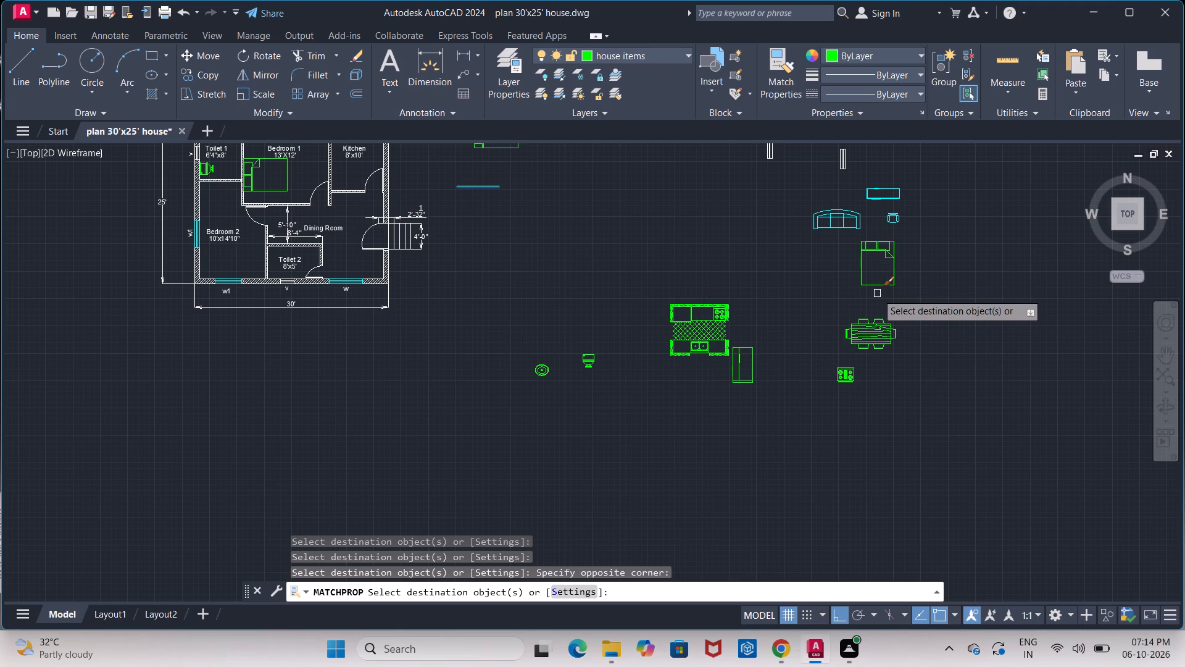
pyautogui.click(833, 217)
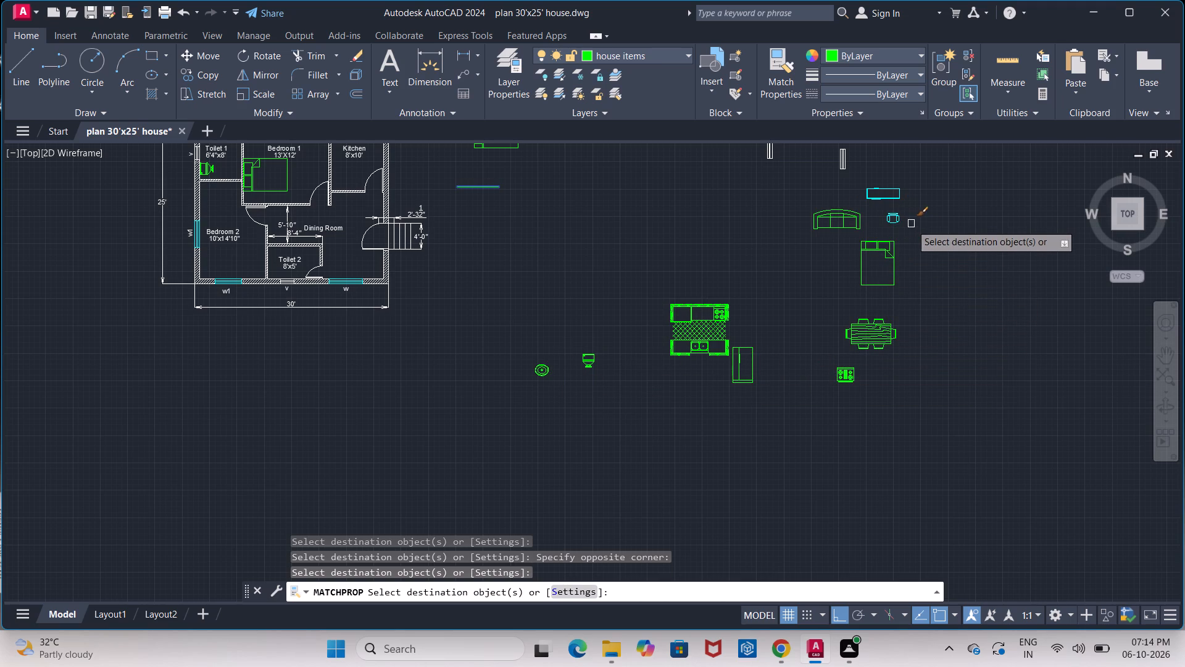
pyautogui.click(896, 219)
pyautogui.click(889, 196)
pyautogui.moveTo(806, 206); pyautogui.dragTo(725, 302, button='middle')
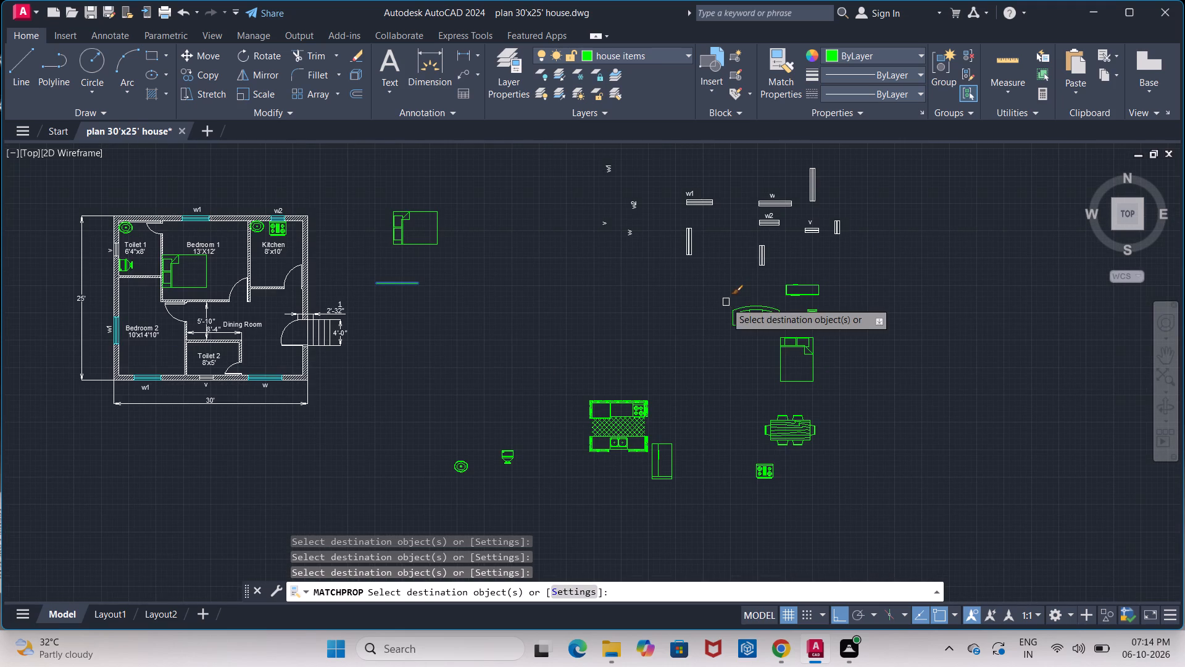
pyautogui.press('Escape')
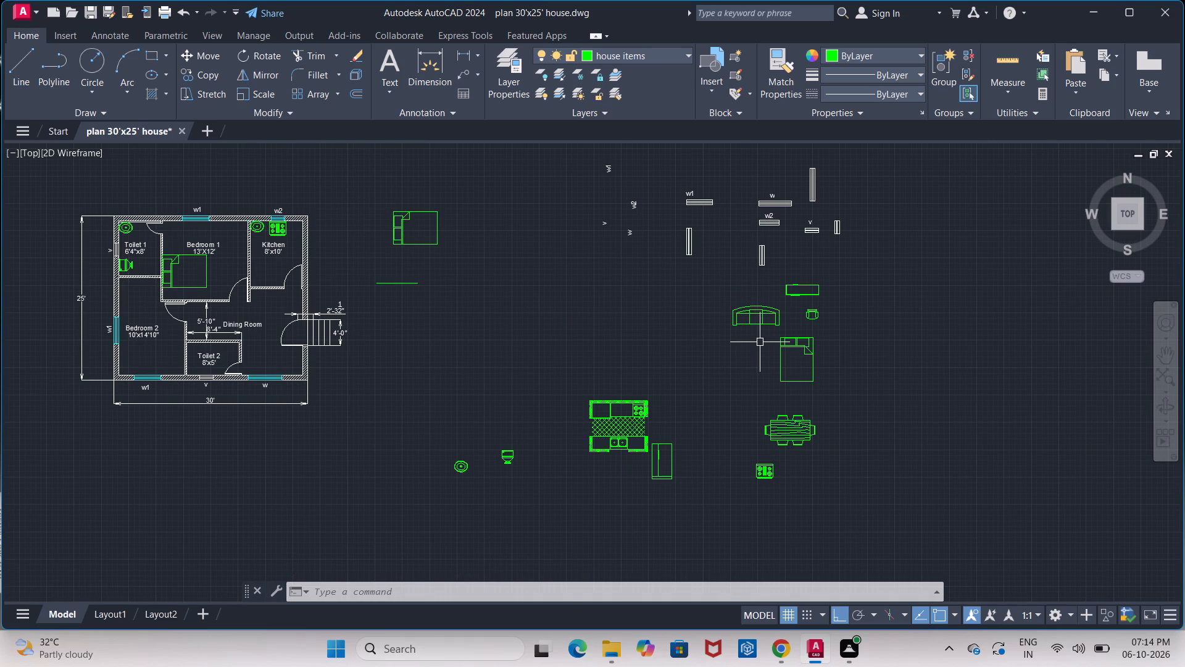
# Rotate the spare bed beside the plan by 90° about its lower-right corner.
pyautogui.click(369, 182)
pyautogui.click(467, 269)
pyautogui.click(259, 59)
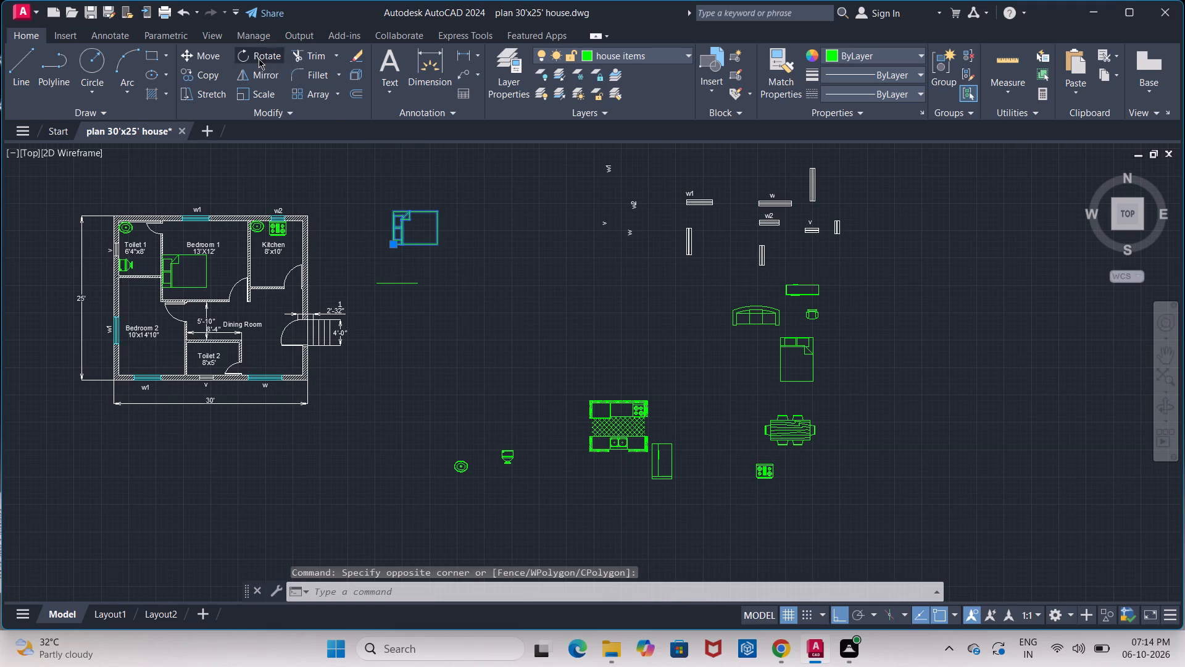
pyautogui.click(438, 245)
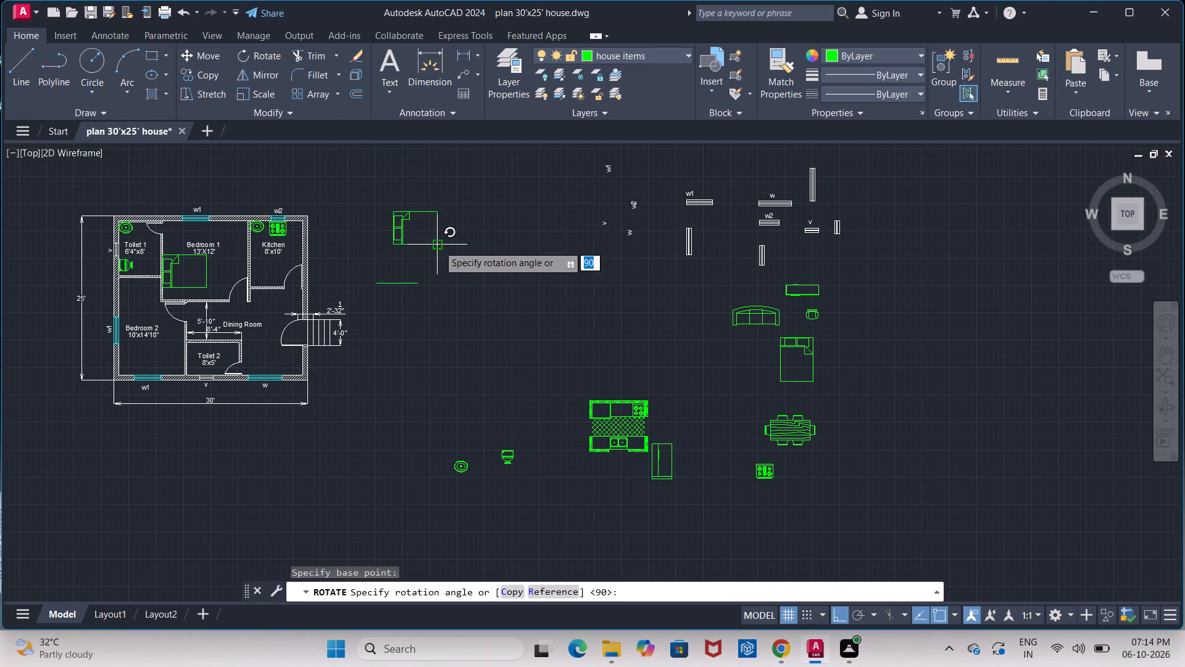
pyautogui.click(437, 173)
# Move the spare rotated bed by its lower-left corner into Bedroom 2's lower-left inner wall corner, with Ortho off.
pyautogui.click(395, 219)
pyautogui.click(469, 324)
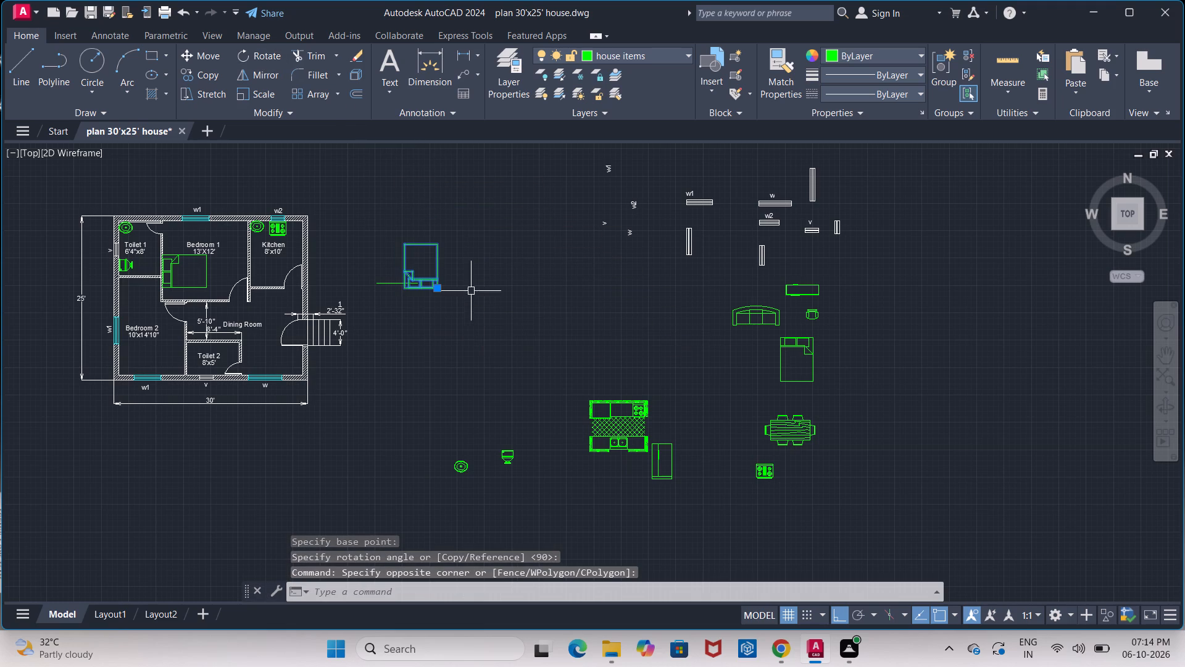
pyautogui.click(217, 58)
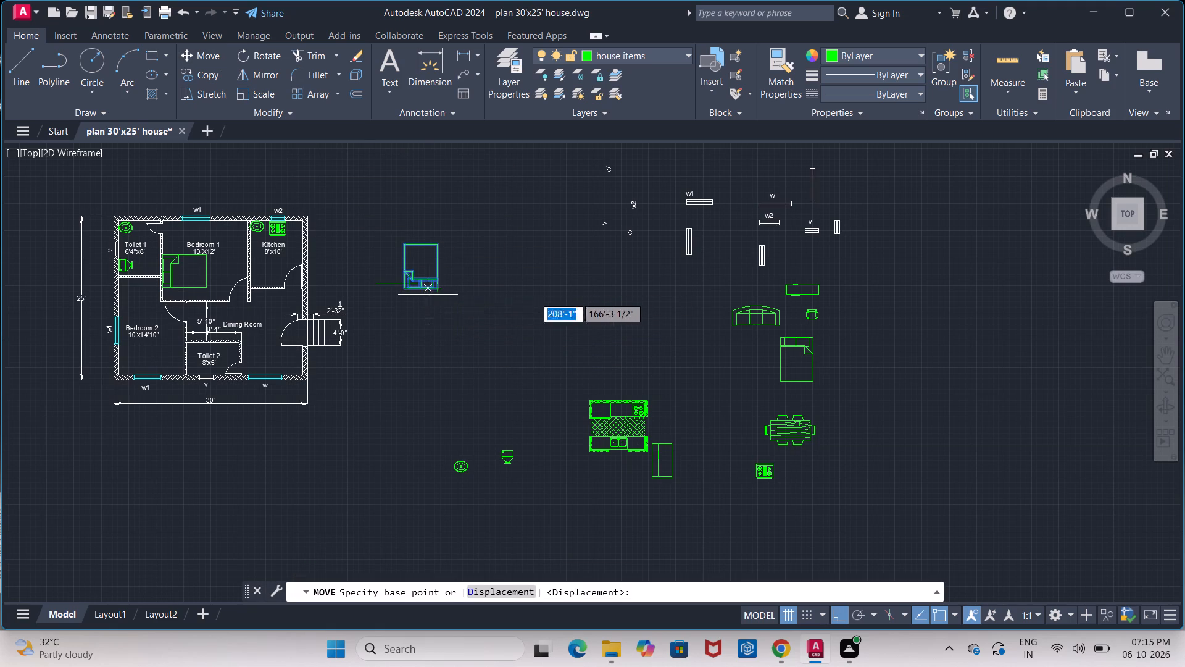
pyautogui.scroll(2, 406, 294)
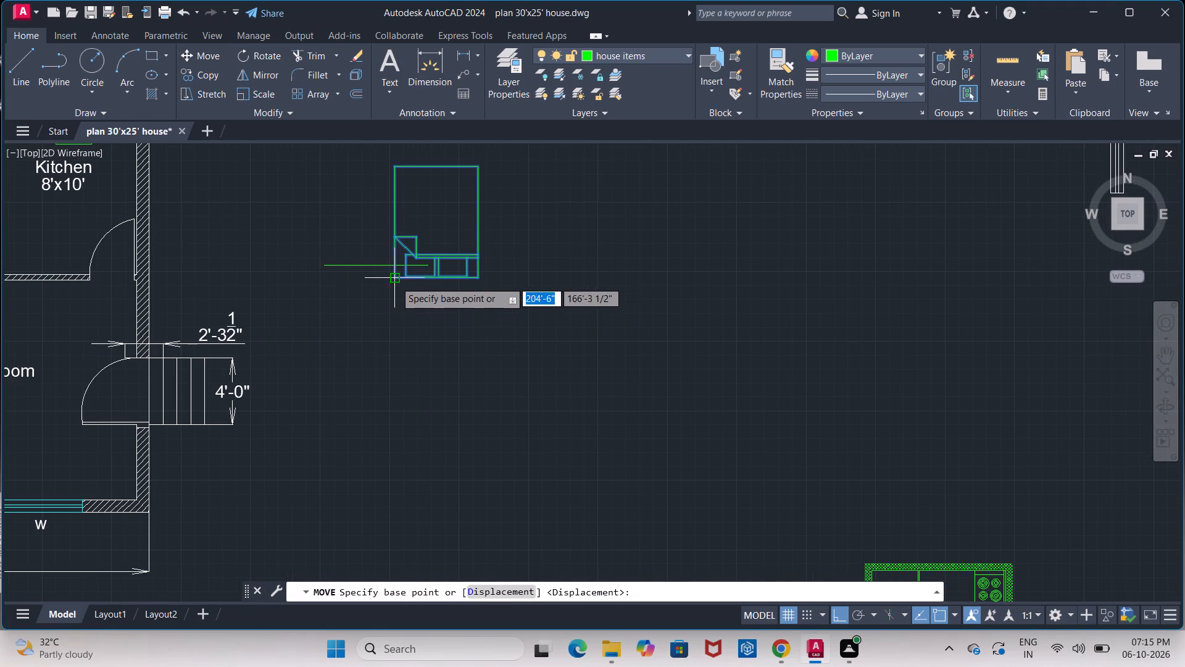
pyautogui.click(395, 281)
pyautogui.moveTo(321, 334); pyautogui.dragTo(480, 244, button='middle')
pyautogui.scroll(-1, 409, 288)
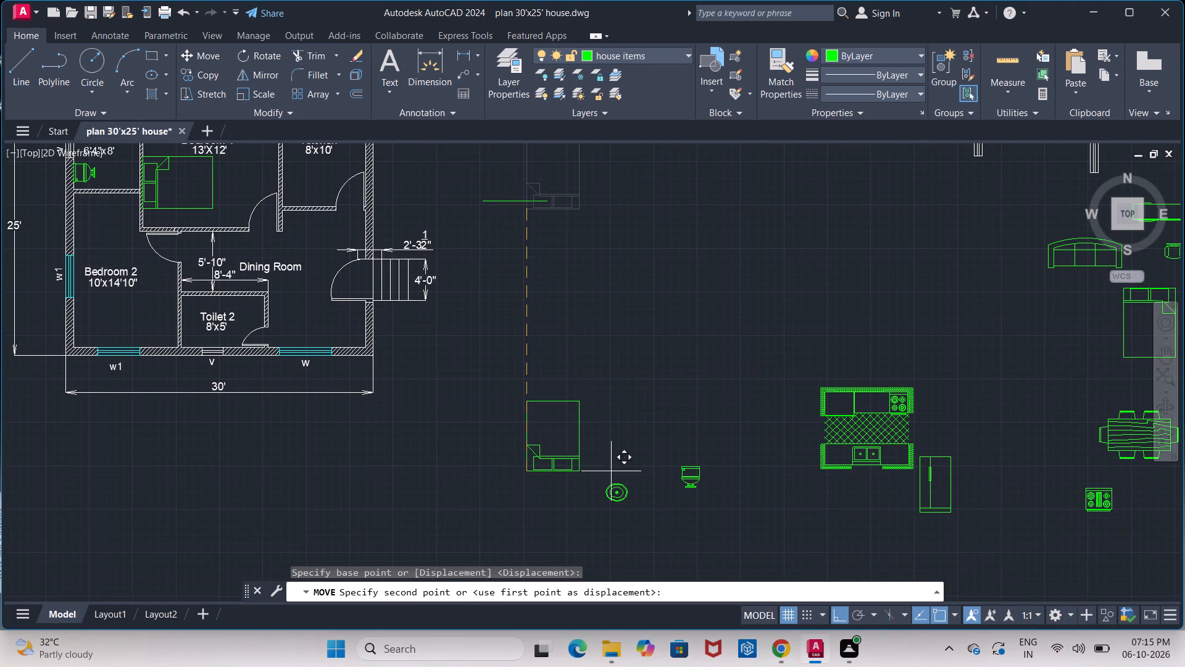
pyautogui.click(836, 606)
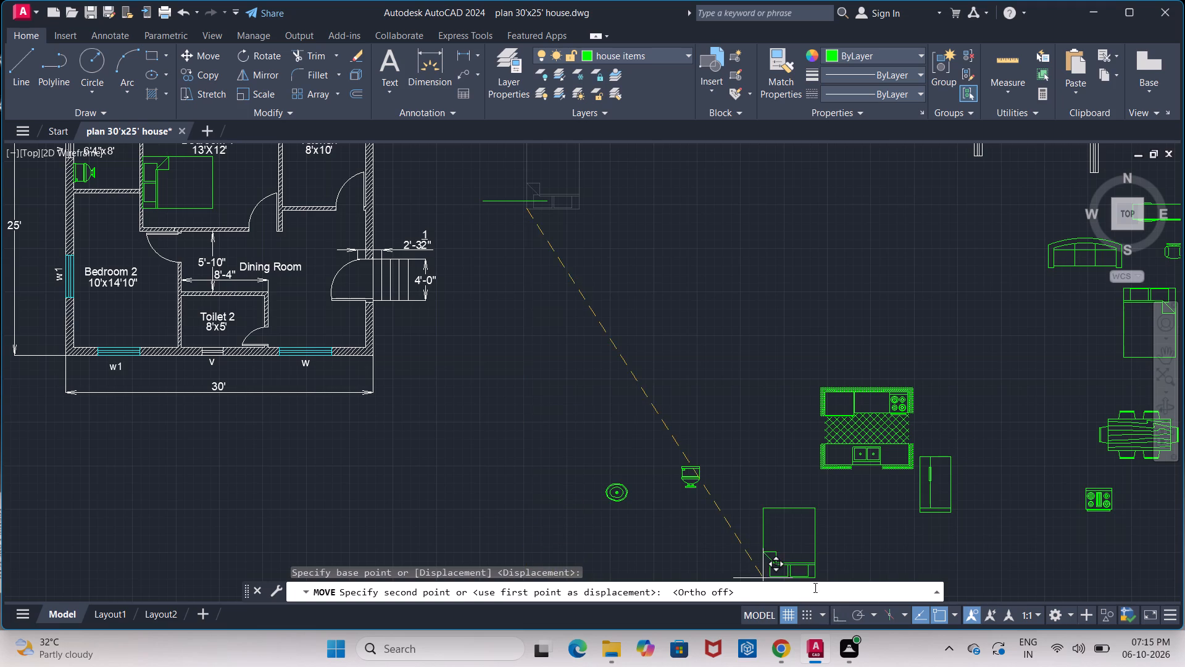
pyautogui.scroll(2, 99, 315)
pyautogui.moveTo(118, 324); pyautogui.dragTo(260, 308, button='middle')
pyautogui.scroll(-1, 257, 309)
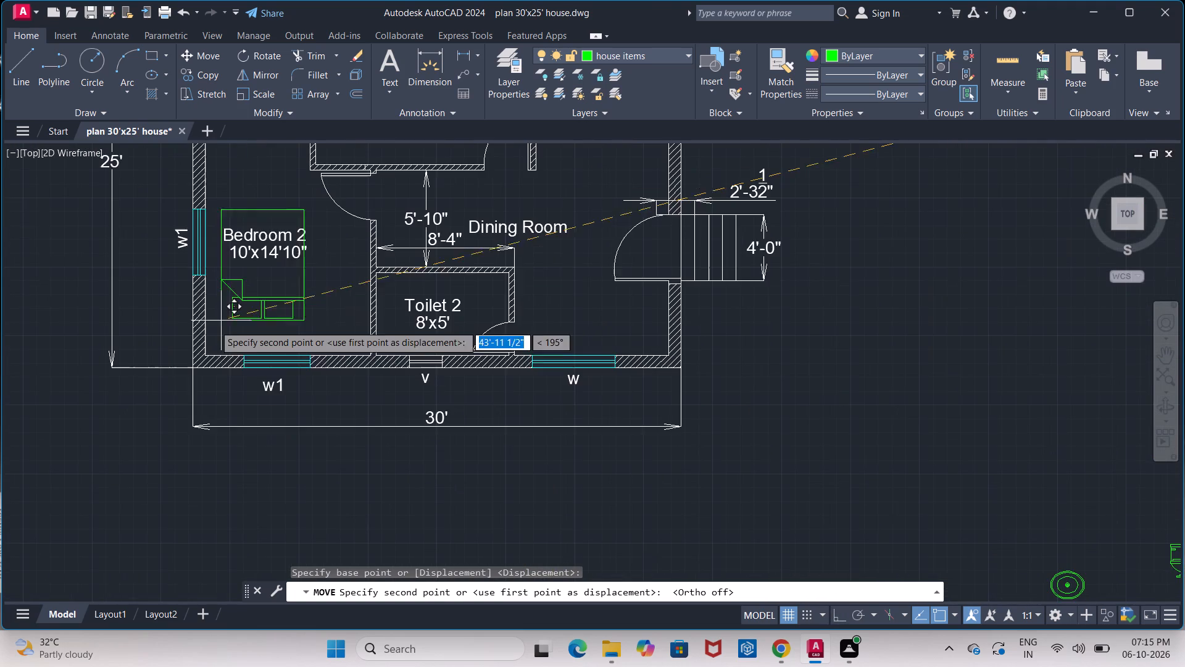
pyautogui.scroll(4, 209, 343)
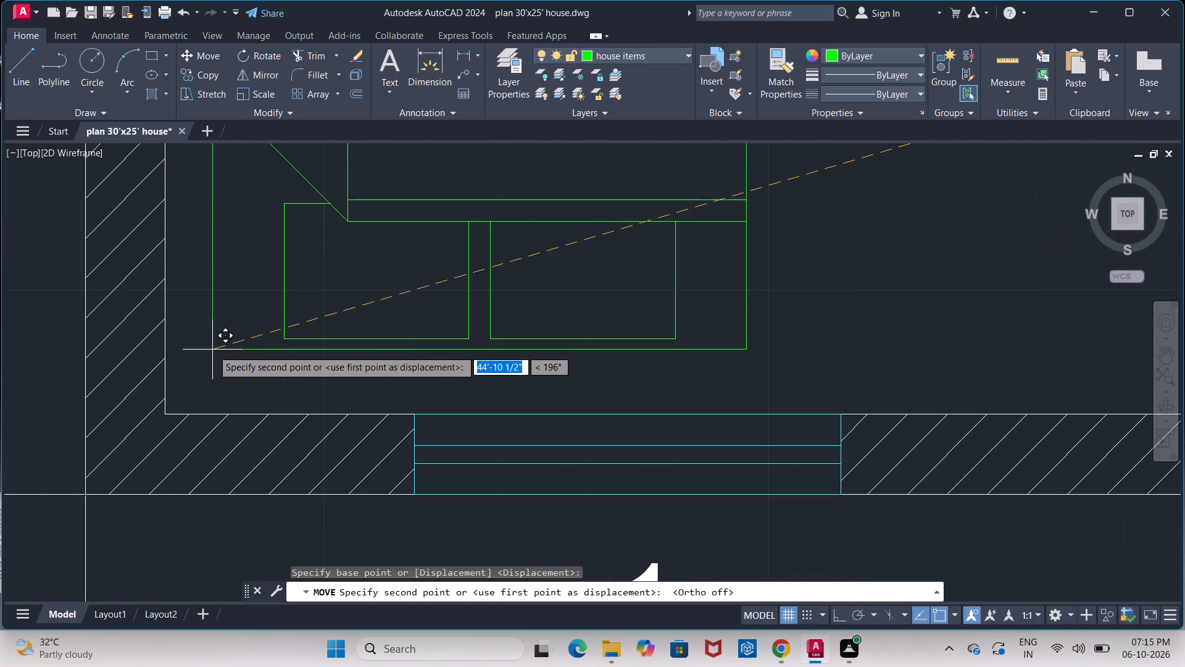
pyautogui.click(170, 409)
# Copy the loose sofa block once into the empty space between the house plan and the original blocks.
pyautogui.scroll(-3, 281, 361)
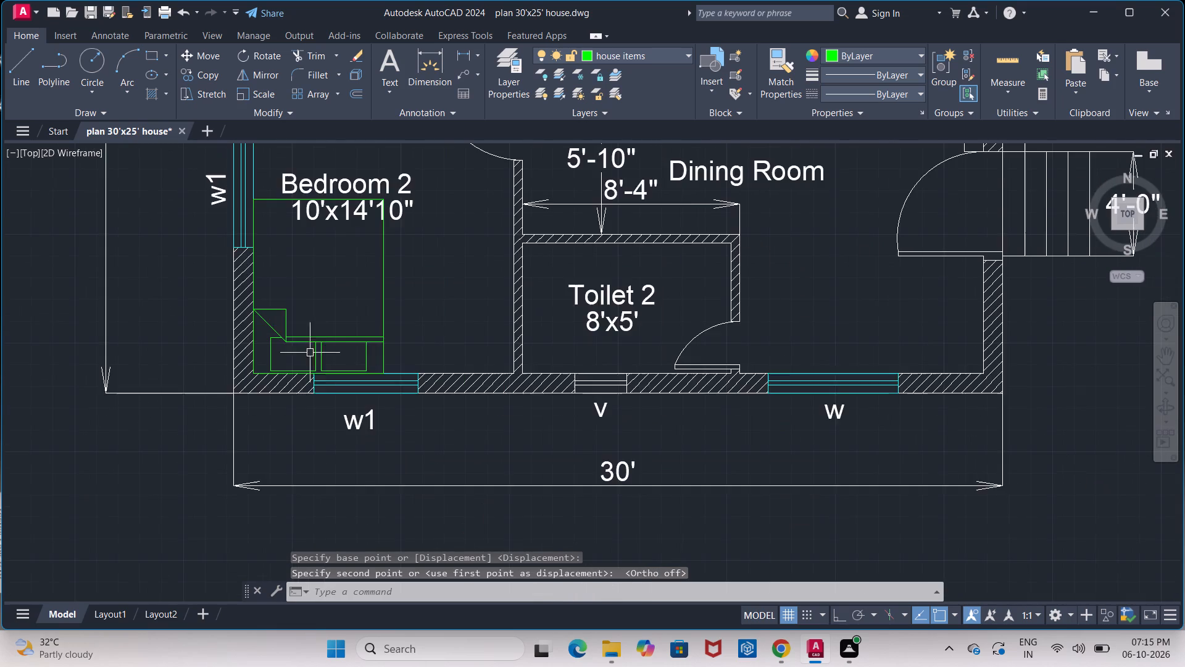
pyautogui.scroll(-2, 326, 348)
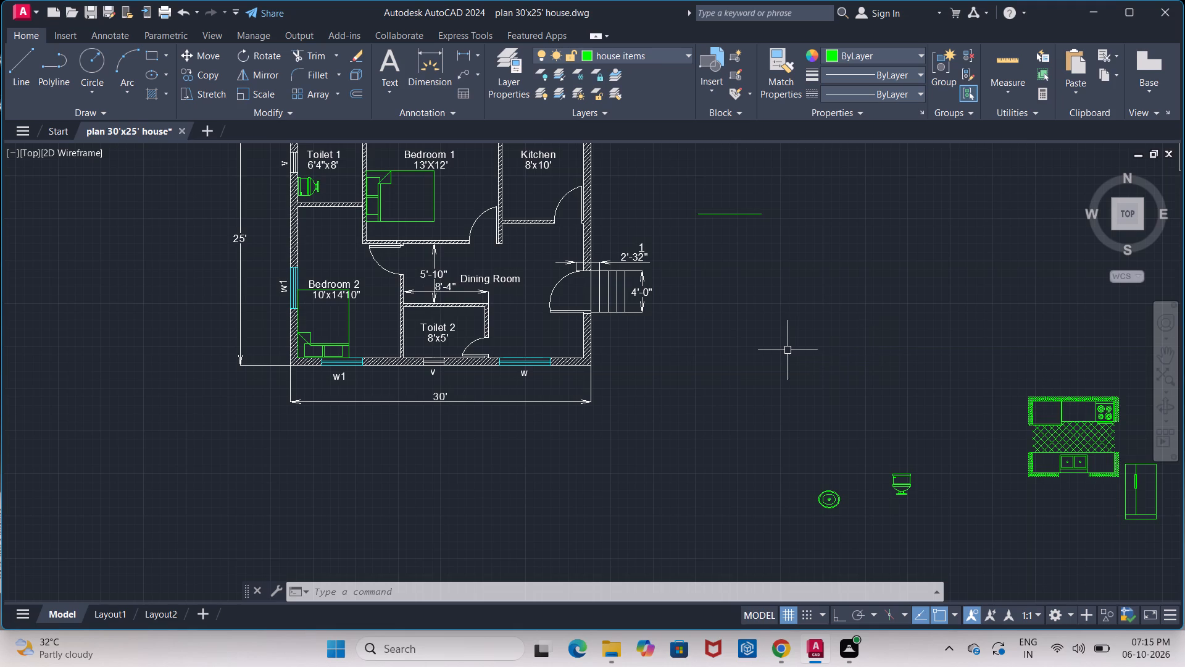
pyautogui.moveTo(786, 350); pyautogui.dragTo(449, 293, button='middle')
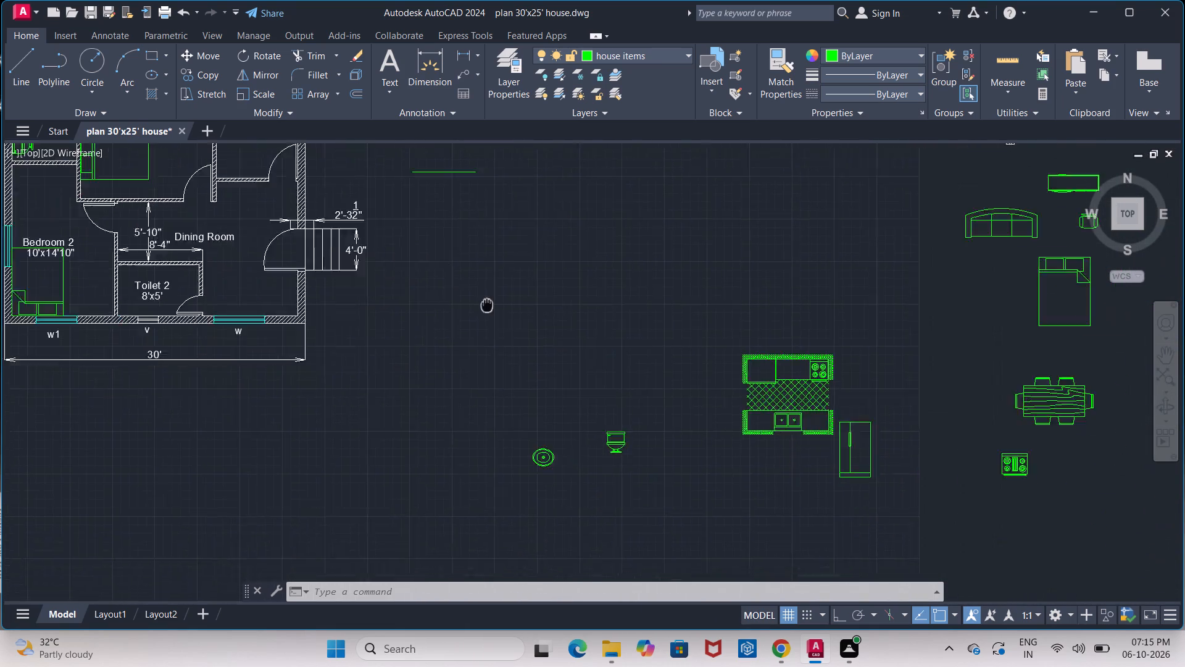
pyautogui.moveTo(449, 293); pyautogui.dragTo(300, 313, button='middle')
pyautogui.scroll(-1, 322, 288)
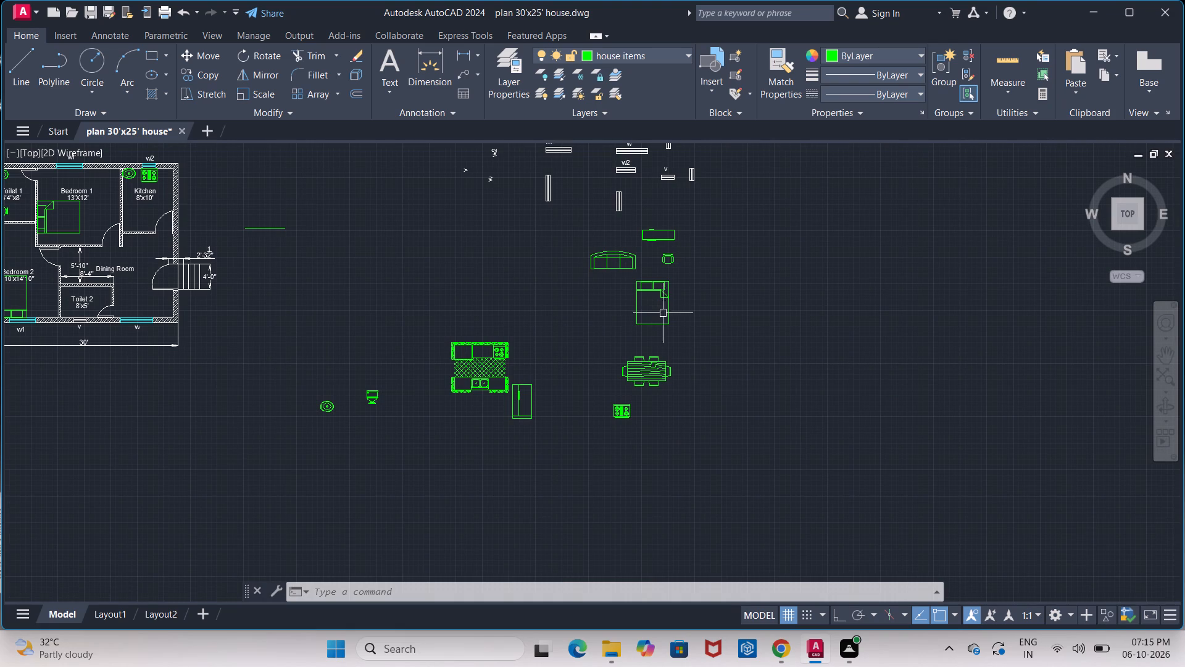
pyautogui.moveTo(573, 252); pyautogui.dragTo(642, 311, button='middle')
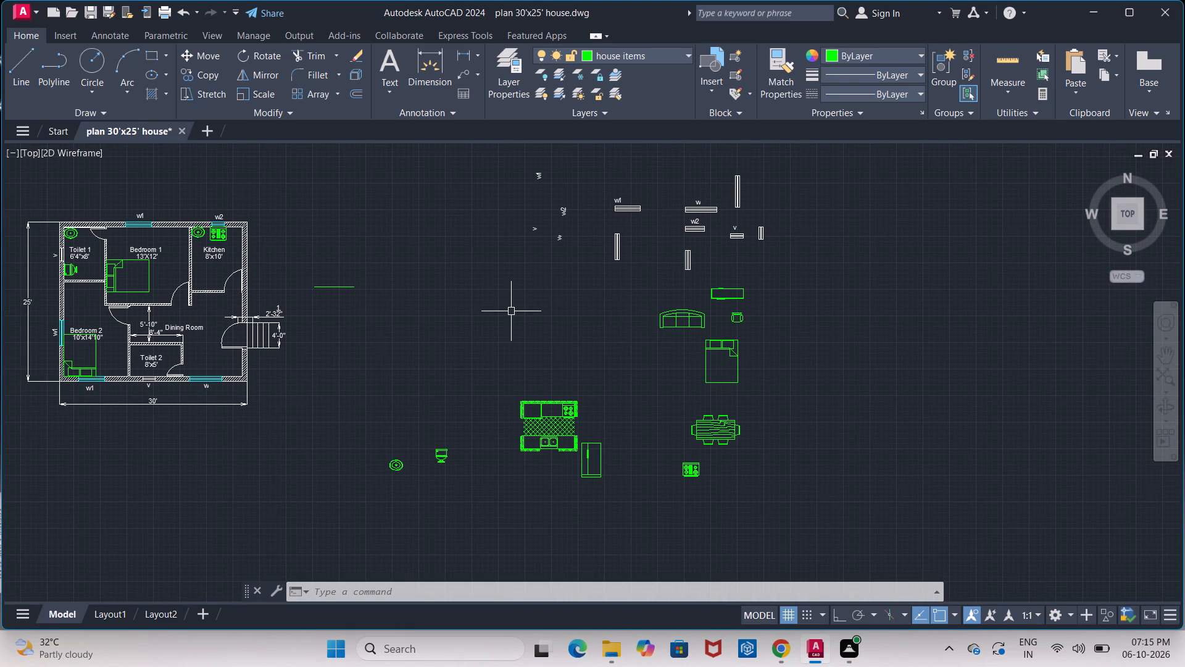
pyautogui.scroll(1, 416, 282)
pyautogui.moveTo(419, 282); pyautogui.dragTo(472, 261, button='middle')
pyautogui.scroll(-1, 472, 261)
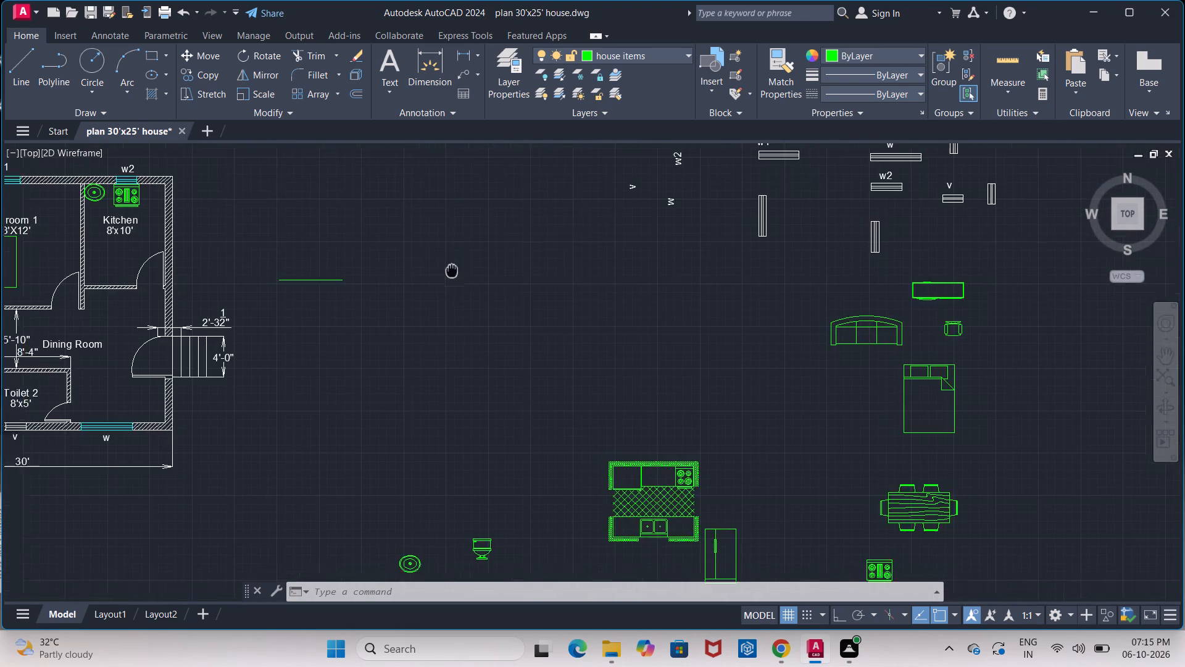
pyautogui.moveTo(472, 261); pyautogui.dragTo(408, 257, button='middle')
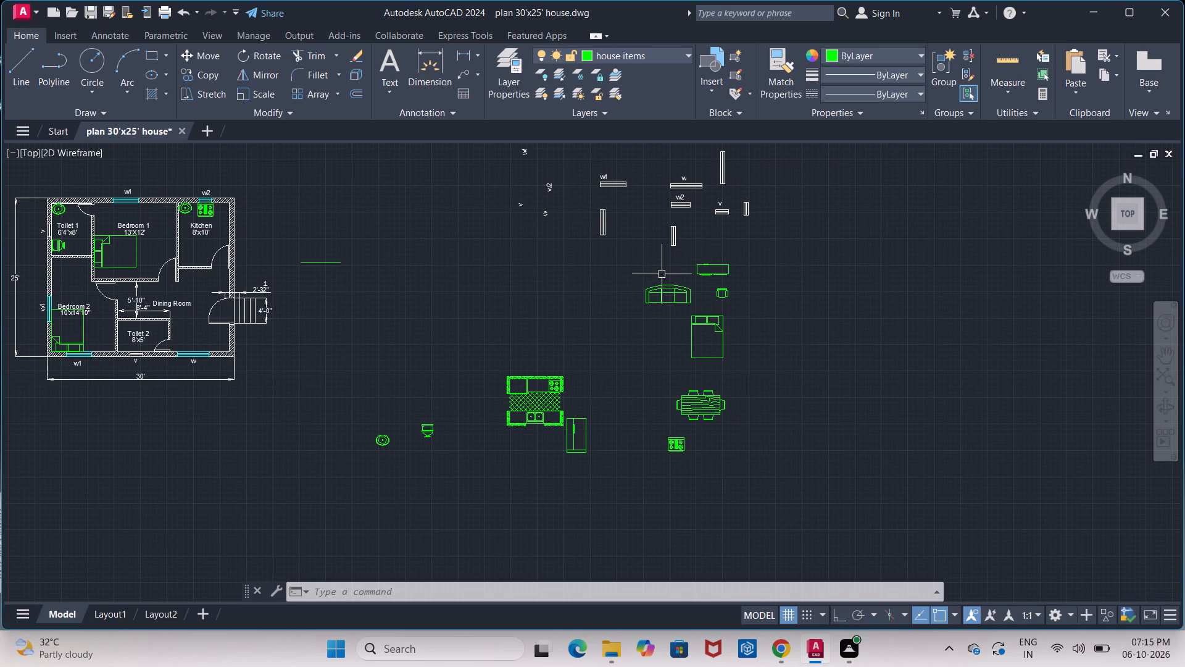
pyautogui.click(630, 268)
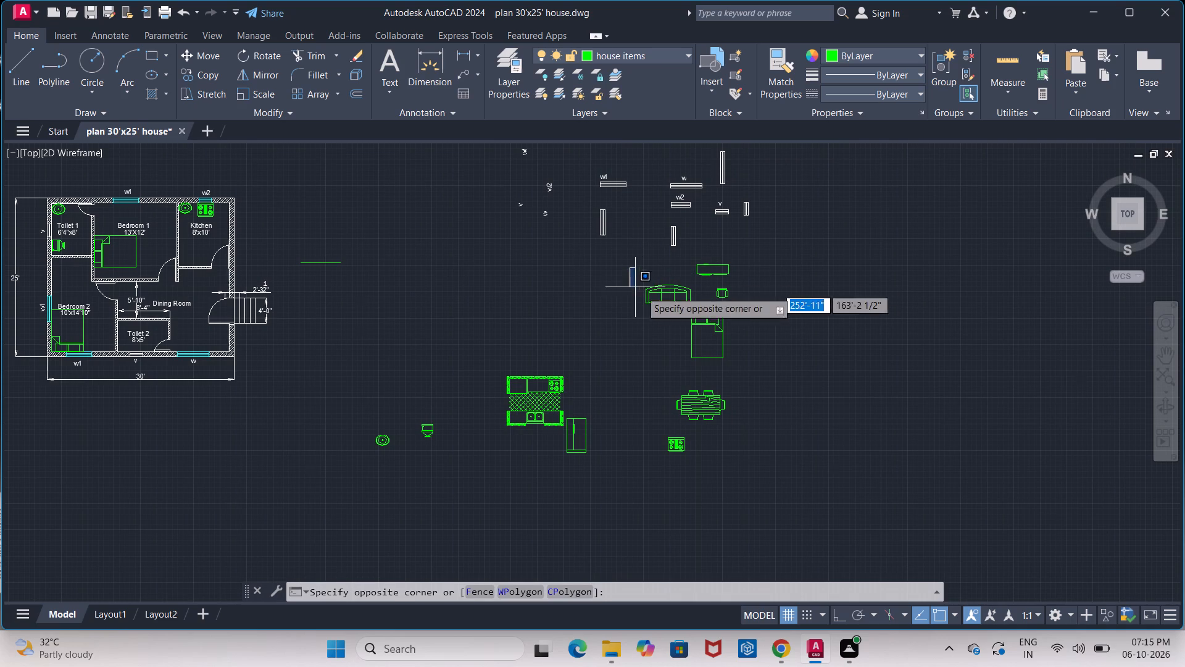
pyautogui.click(699, 329)
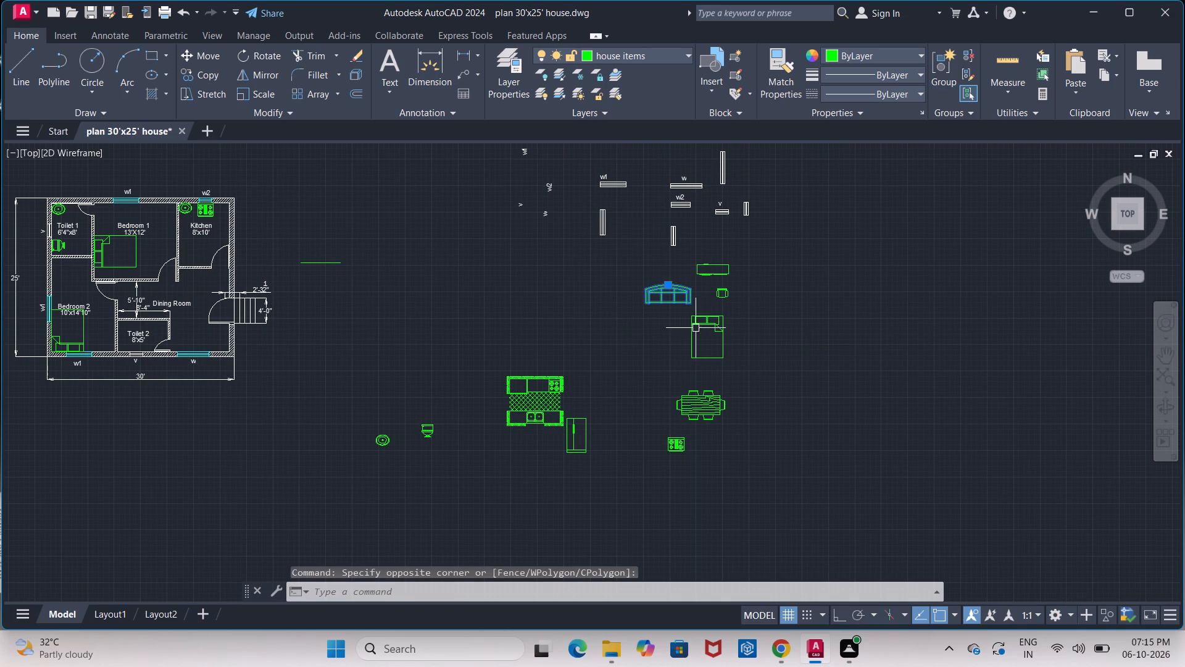
pyautogui.click(204, 73)
pyautogui.click(648, 306)
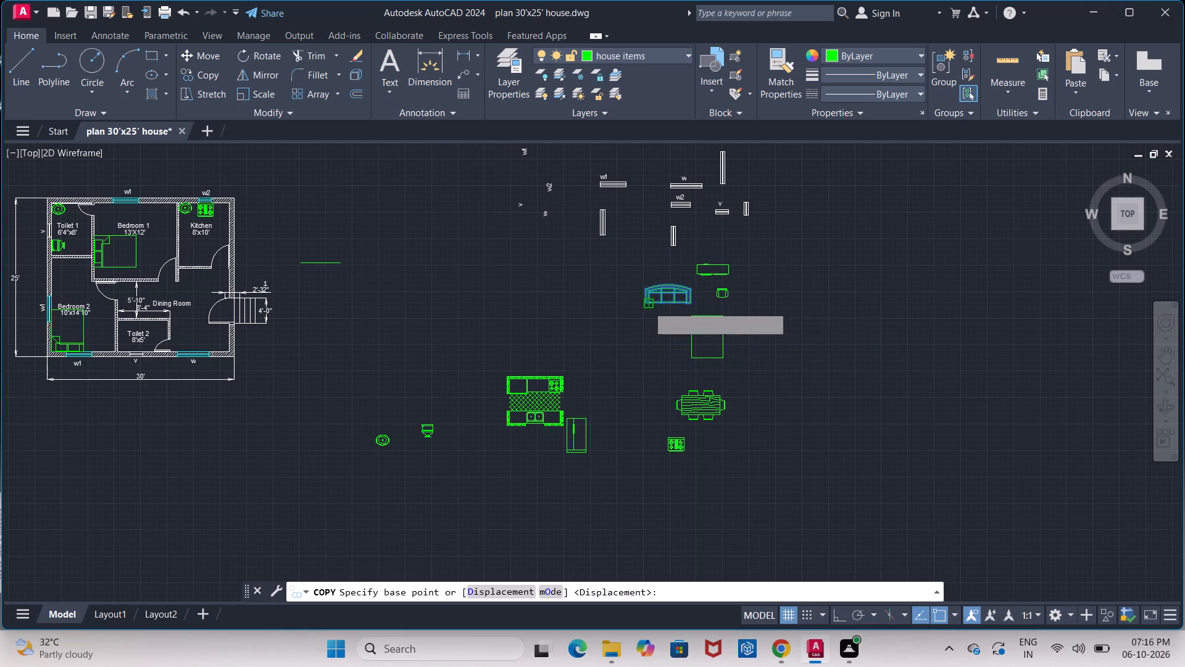
pyautogui.click(447, 311)
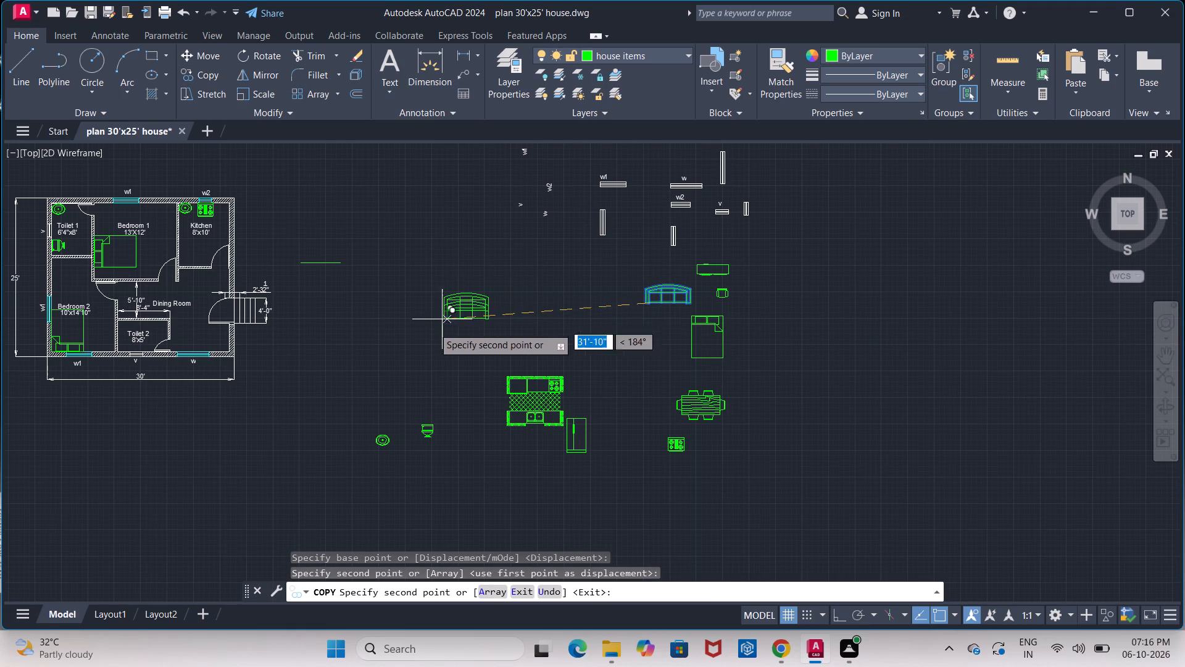
pyautogui.press('Escape')
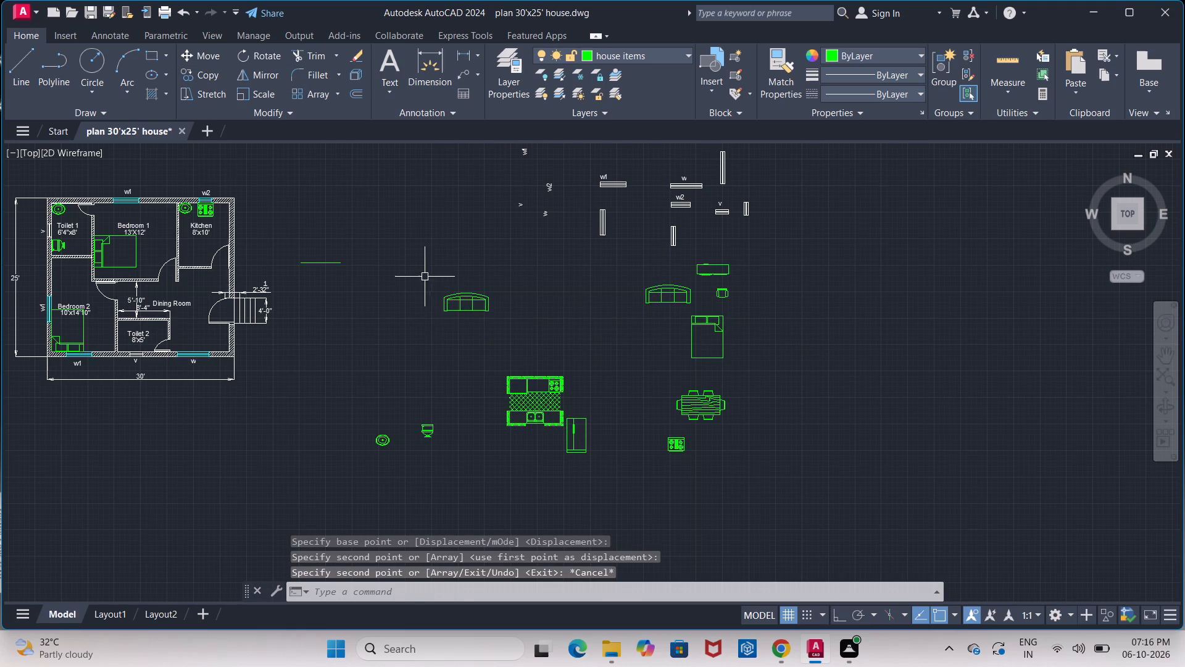
# Rotate the copied sofa by 180° about its lower-right corner, with Ortho on.
pyautogui.click(426, 274)
pyautogui.click(497, 324)
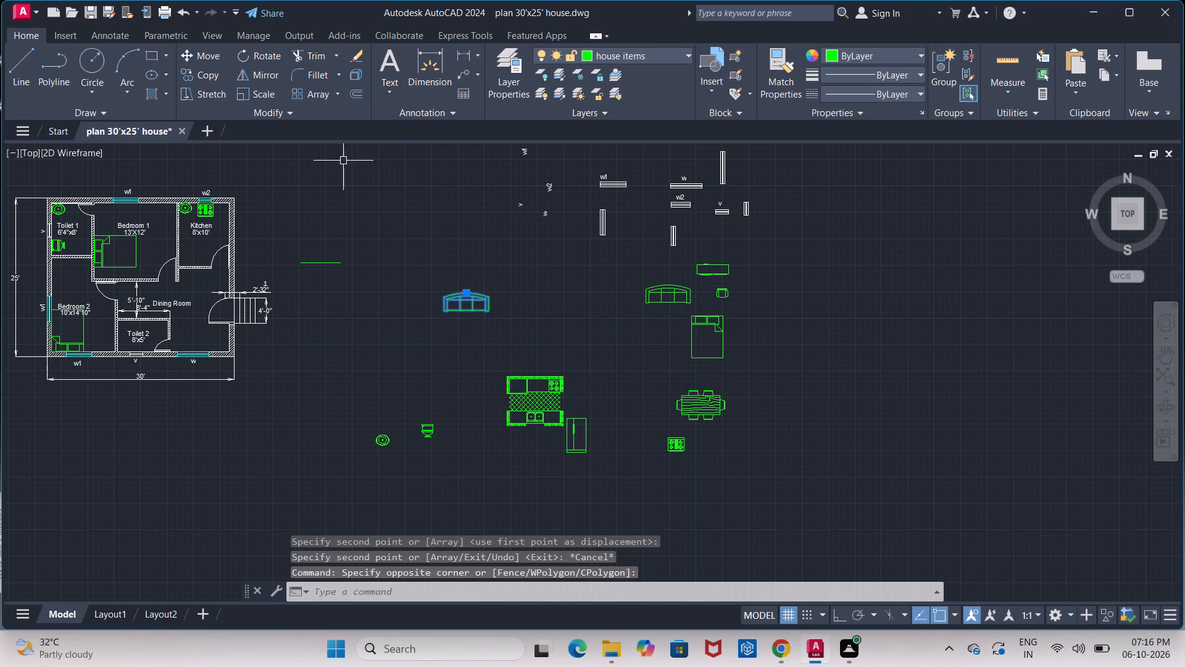
pyautogui.click(248, 56)
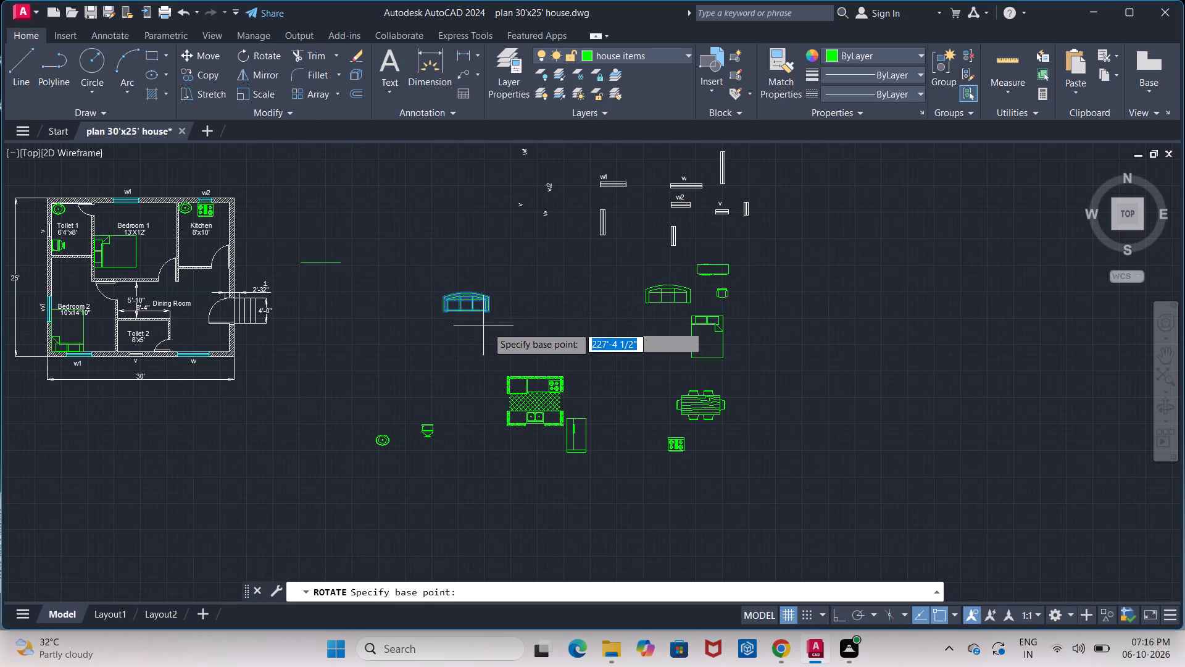
pyautogui.click(489, 314)
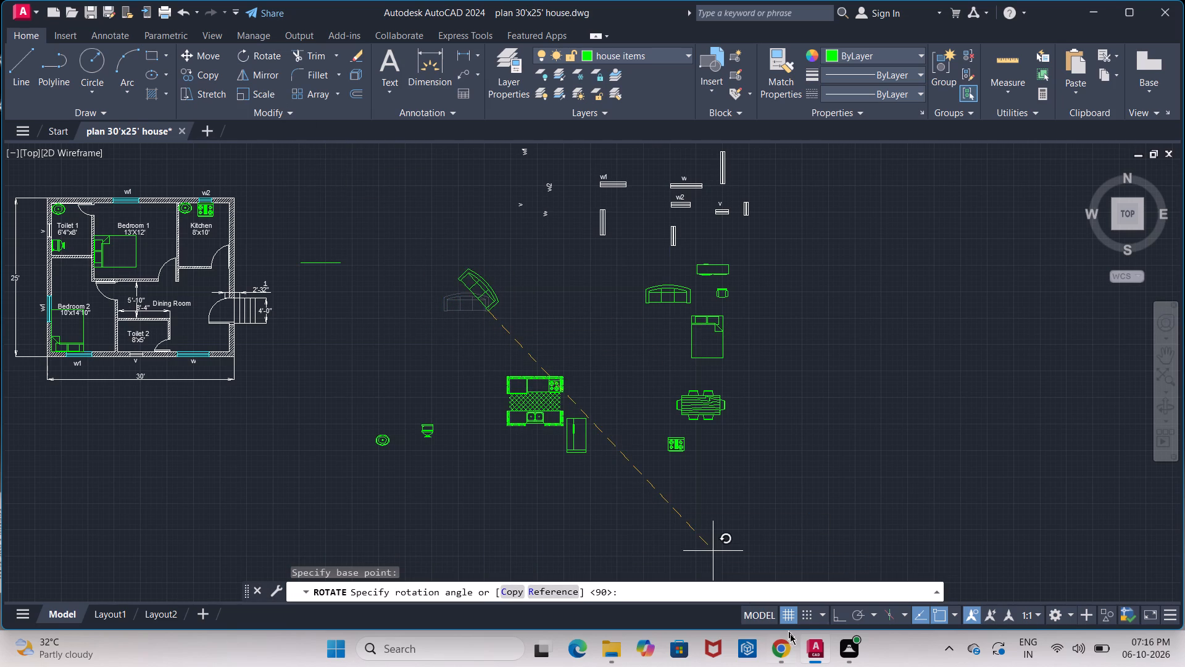
pyautogui.click(838, 616)
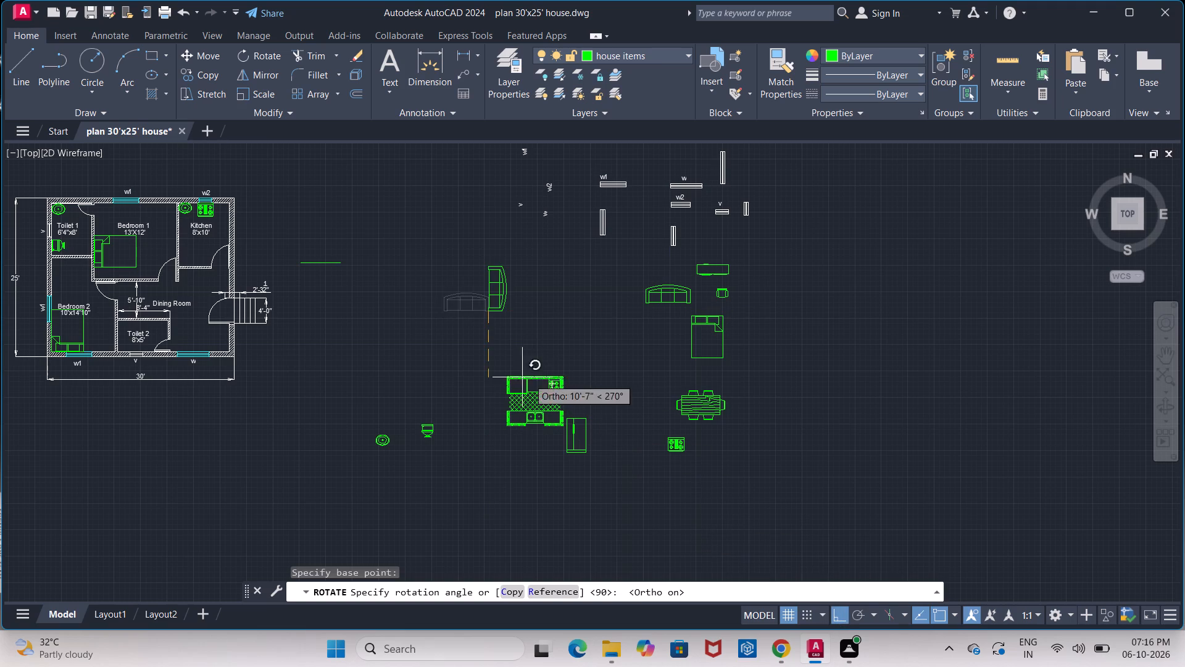
pyautogui.click(421, 288)
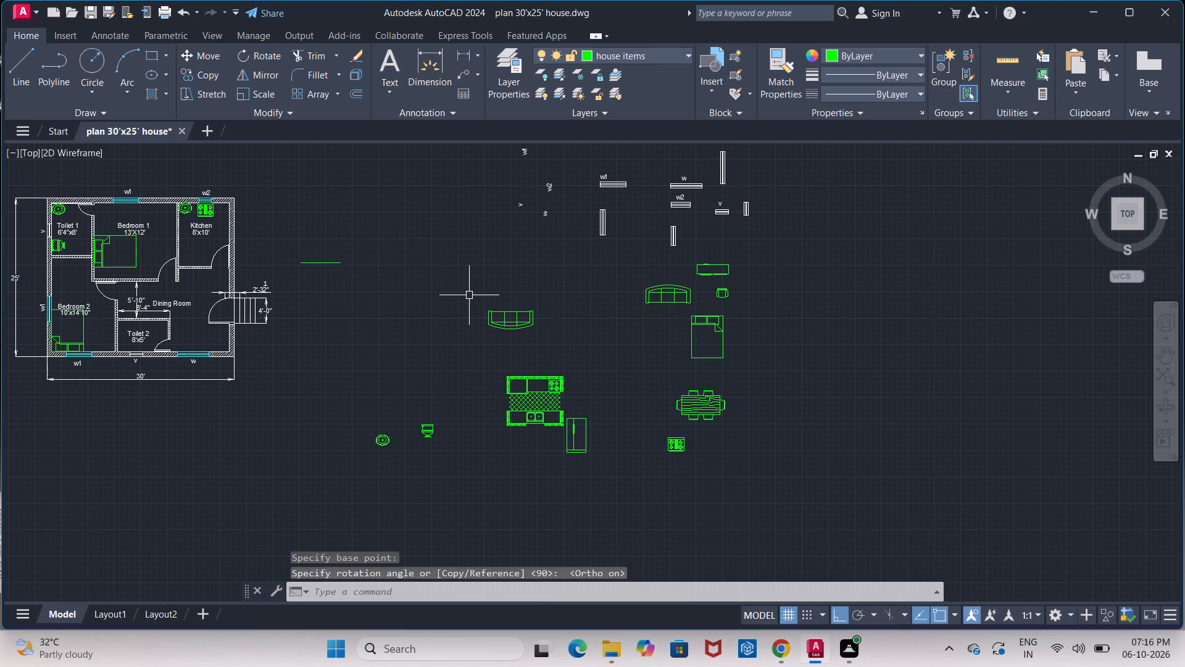
# Move the rotated sofa by its upper-left corner into the Dining Room, beside the lower wall's w window, with Ortho off.
pyautogui.click(469, 294)
pyautogui.click(548, 352)
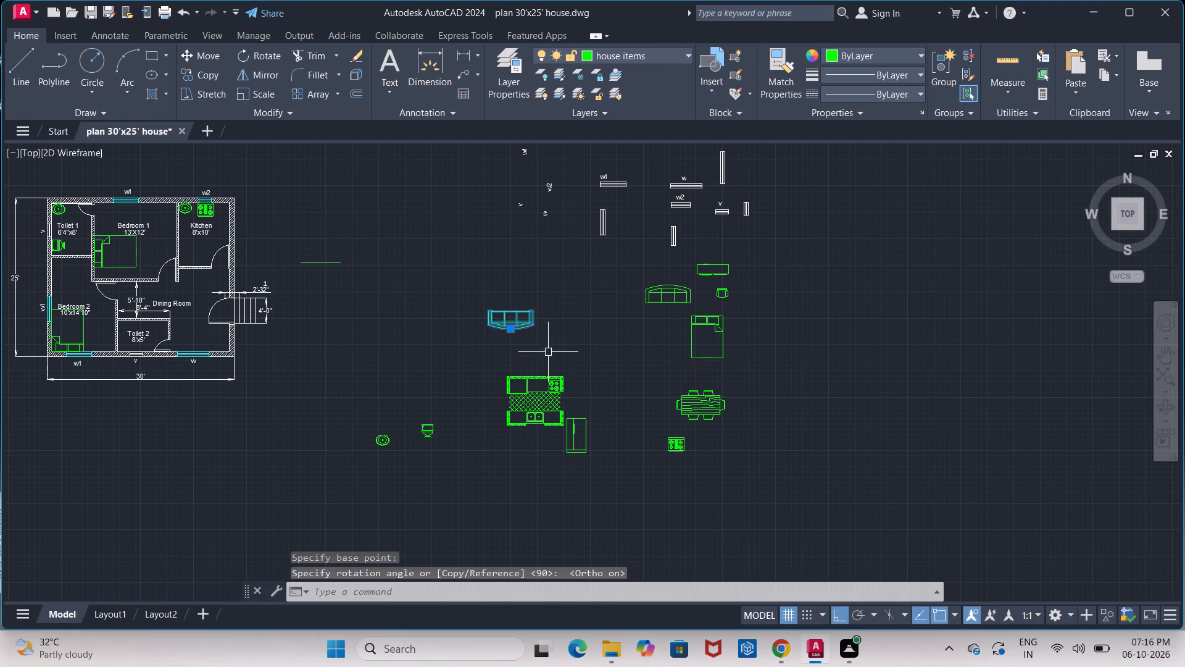
pyautogui.click(221, 57)
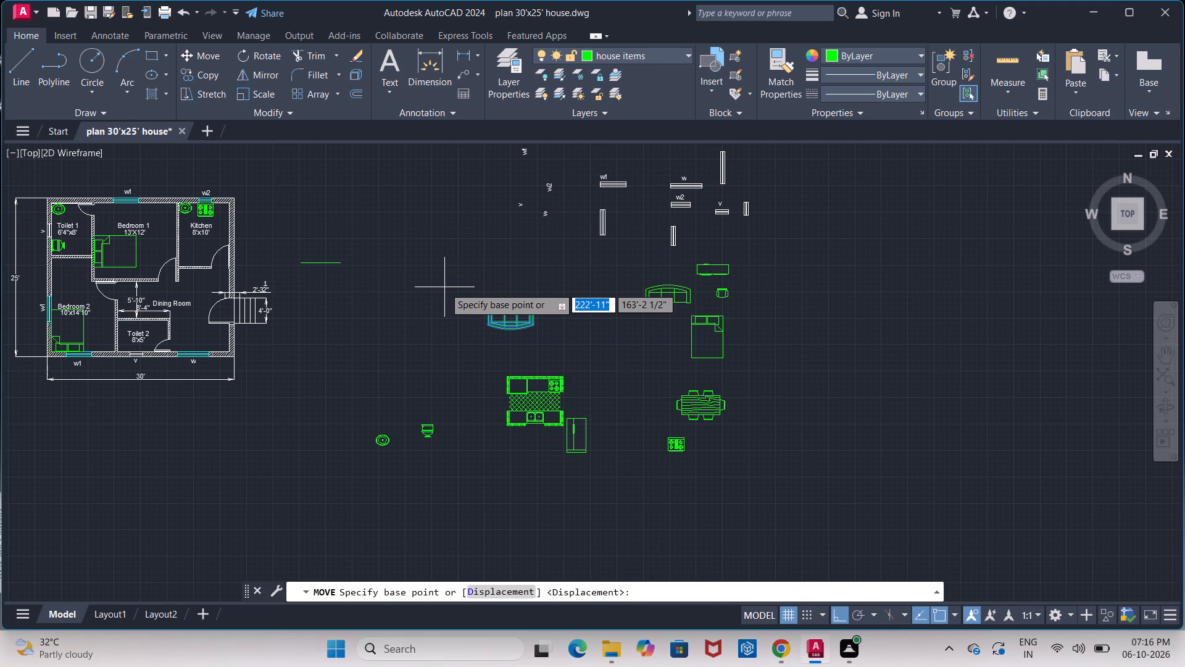
pyautogui.click(485, 311)
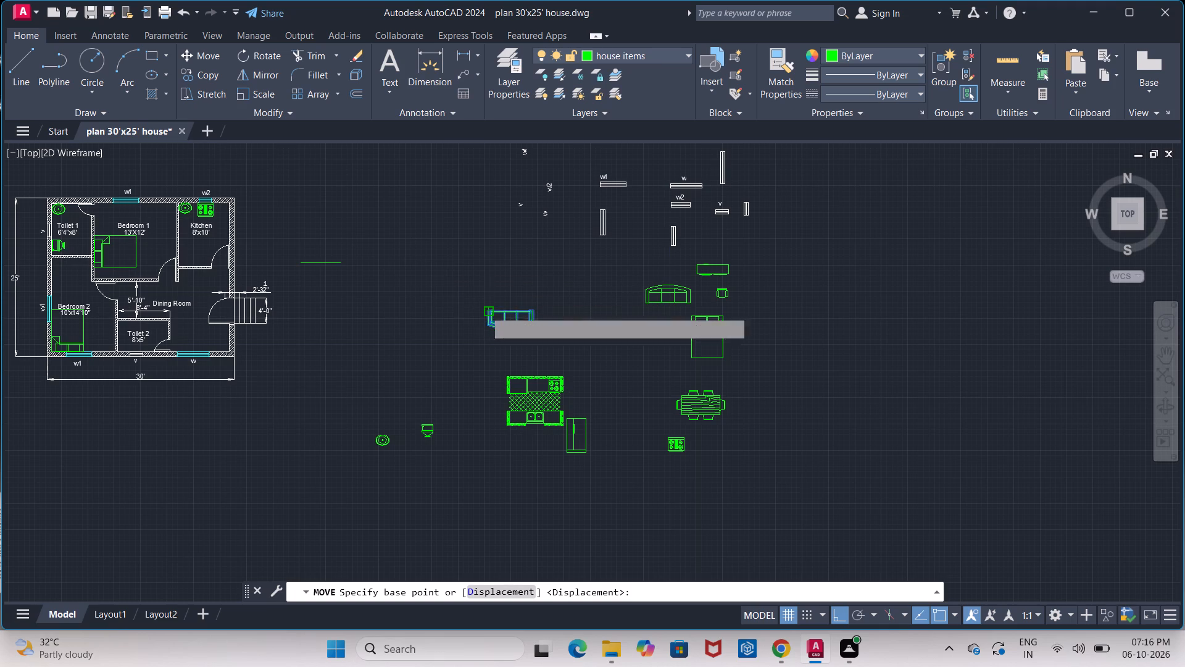
pyautogui.moveTo(244, 332); pyautogui.dragTo(415, 342, button='middle')
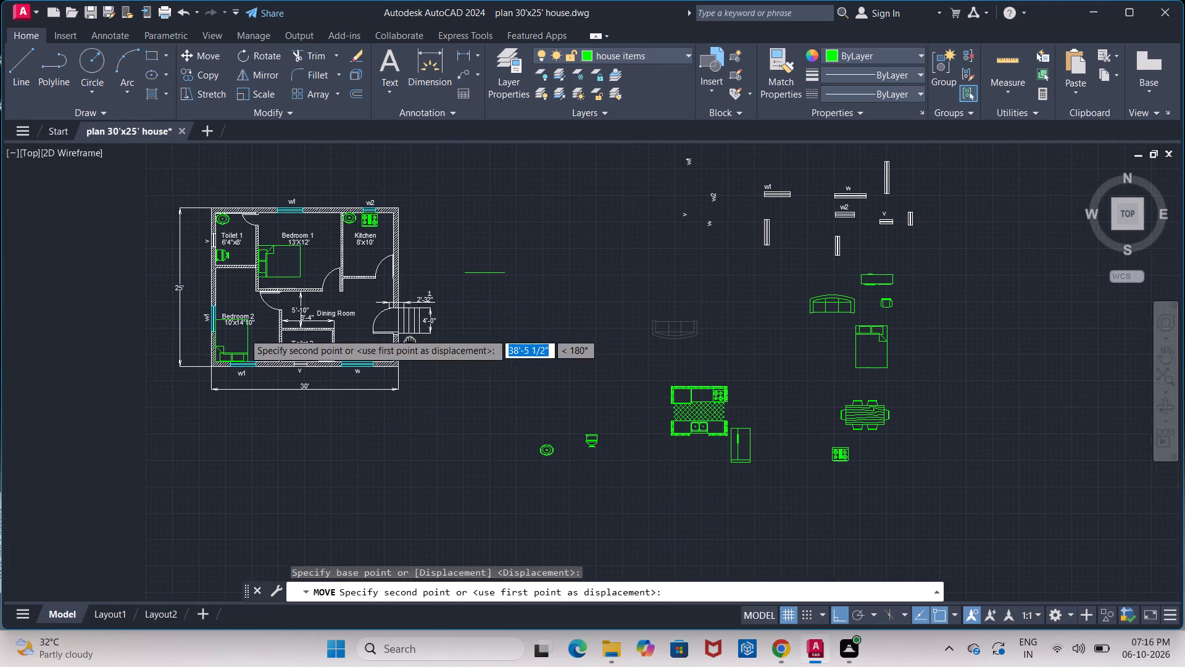
pyautogui.moveTo(415, 342); pyautogui.dragTo(414, 342, button='middle')
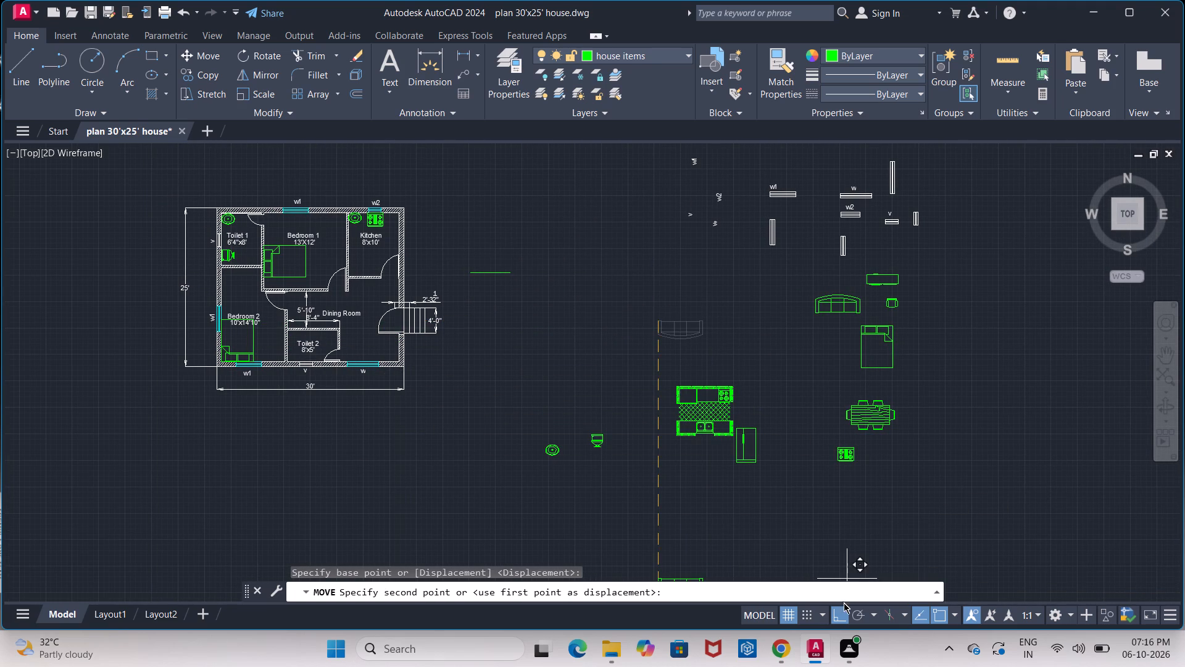
pyautogui.click(844, 613)
pyautogui.scroll(1, 342, 363)
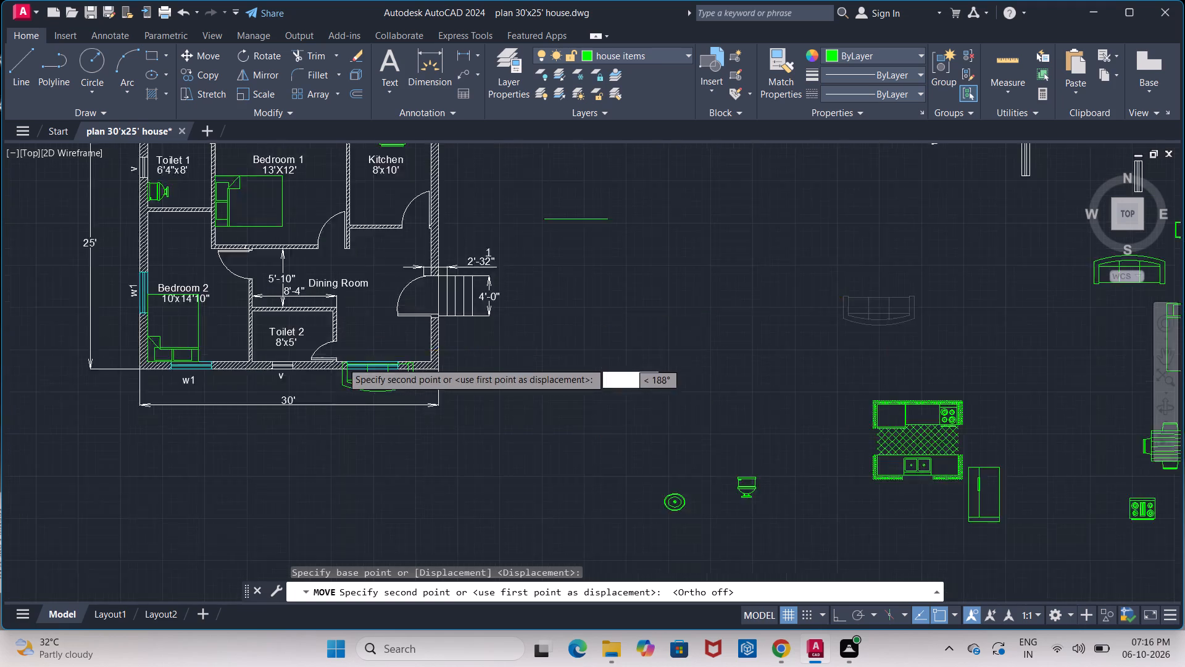
pyautogui.scroll(3, 342, 361)
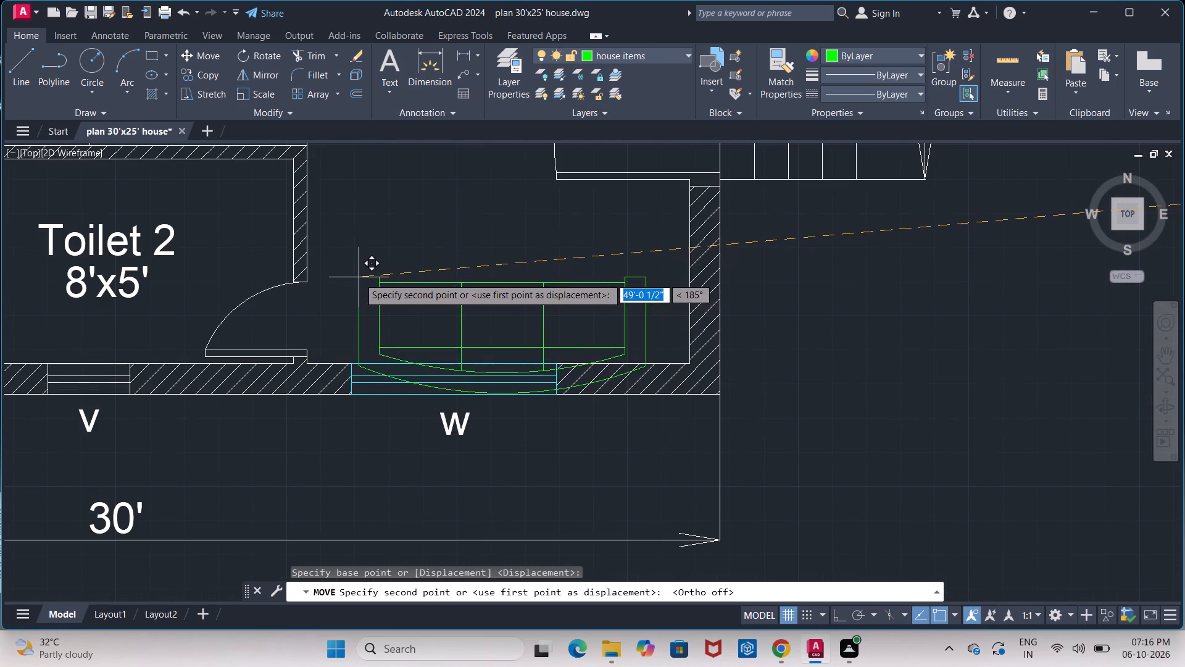
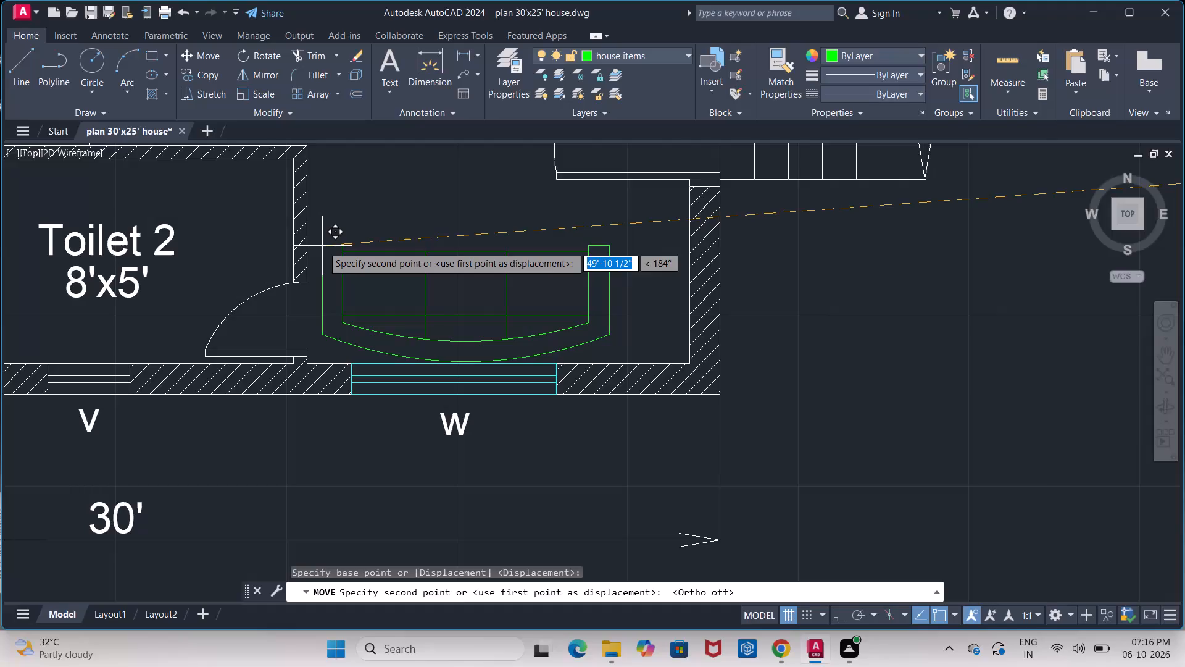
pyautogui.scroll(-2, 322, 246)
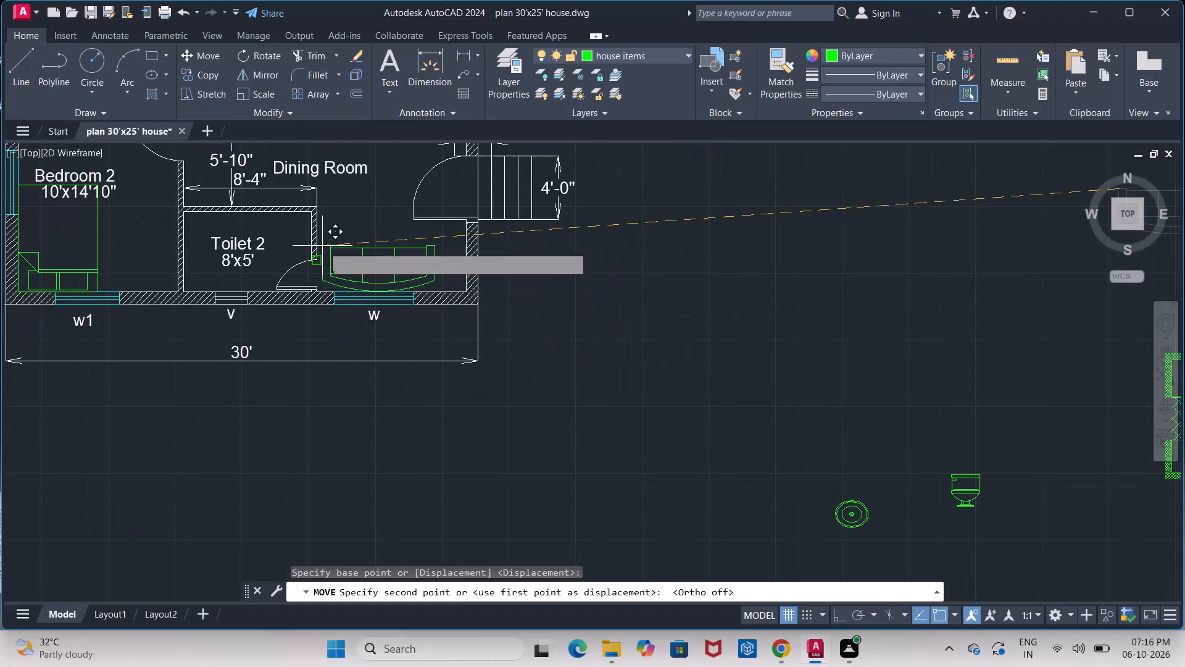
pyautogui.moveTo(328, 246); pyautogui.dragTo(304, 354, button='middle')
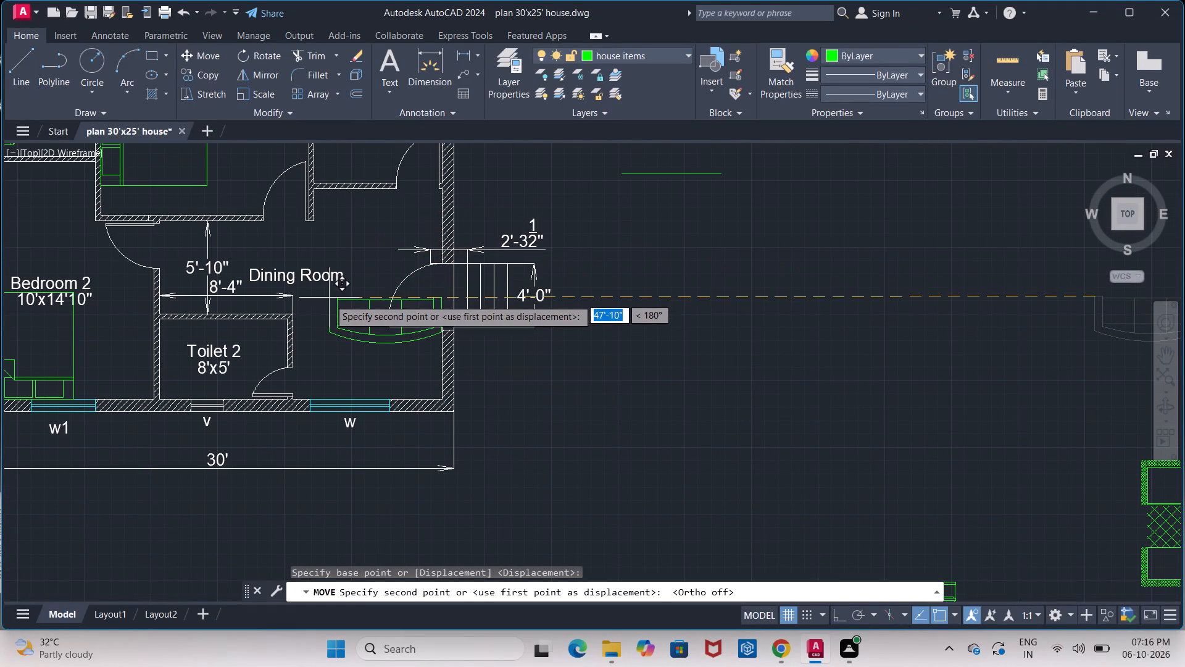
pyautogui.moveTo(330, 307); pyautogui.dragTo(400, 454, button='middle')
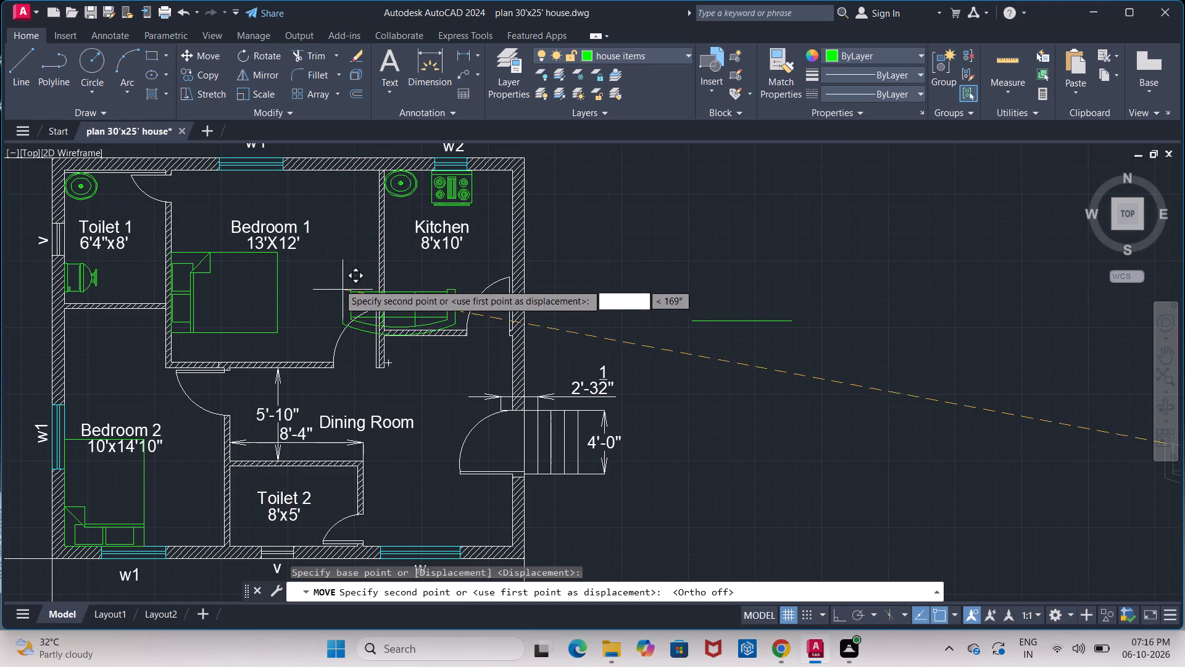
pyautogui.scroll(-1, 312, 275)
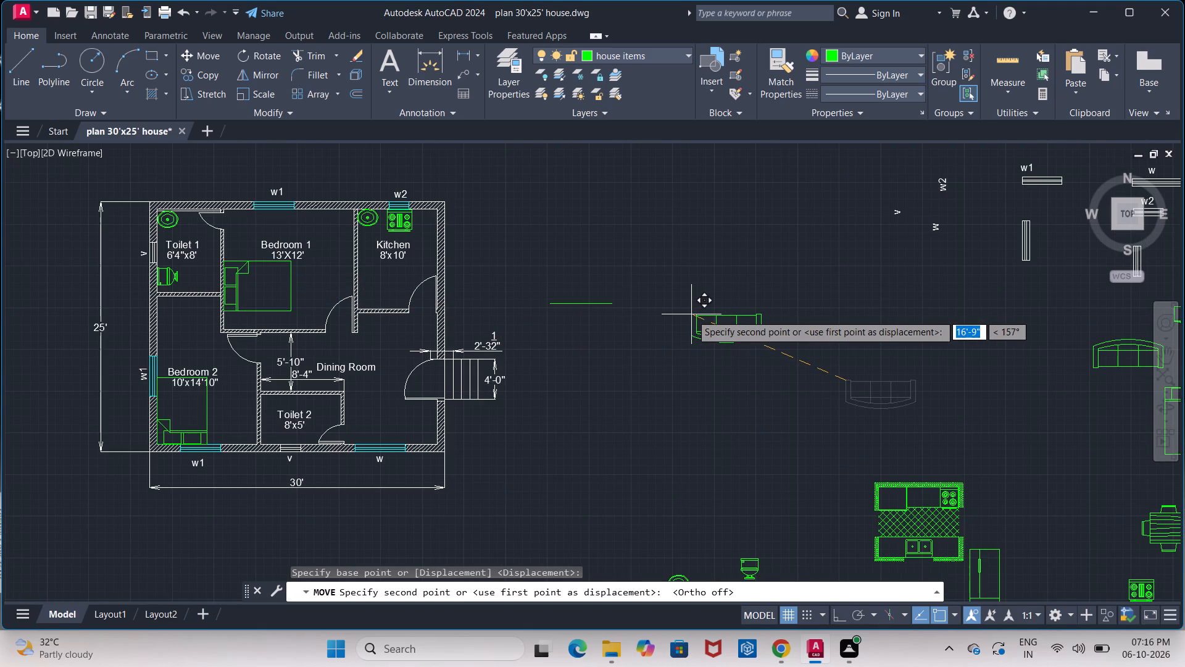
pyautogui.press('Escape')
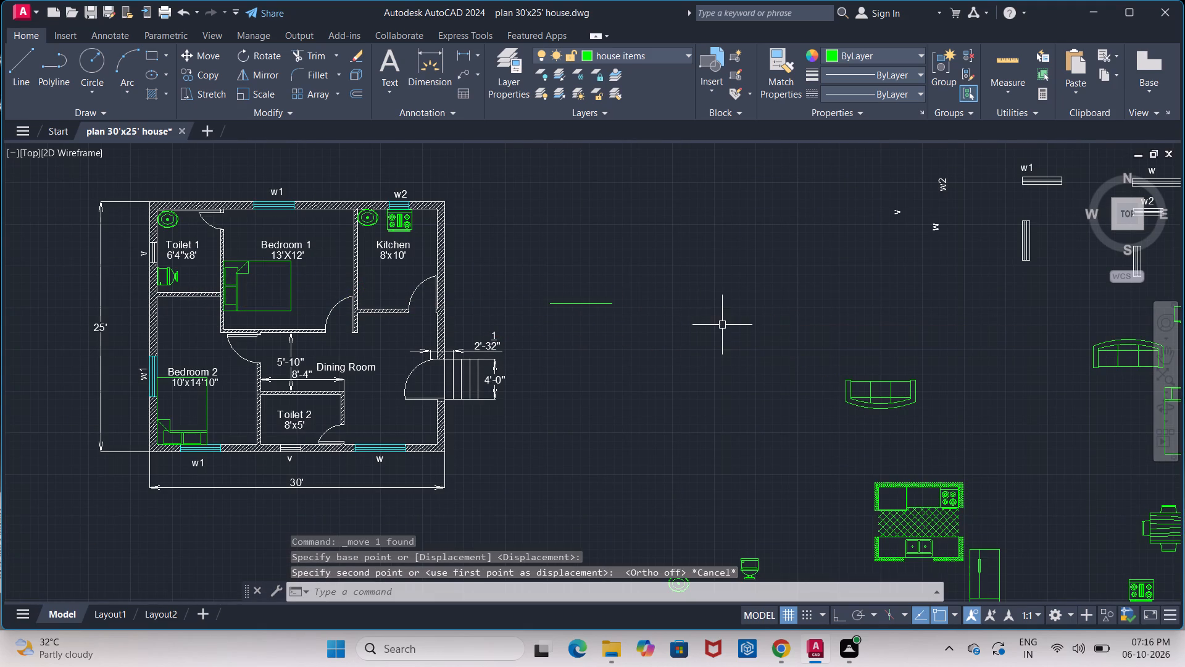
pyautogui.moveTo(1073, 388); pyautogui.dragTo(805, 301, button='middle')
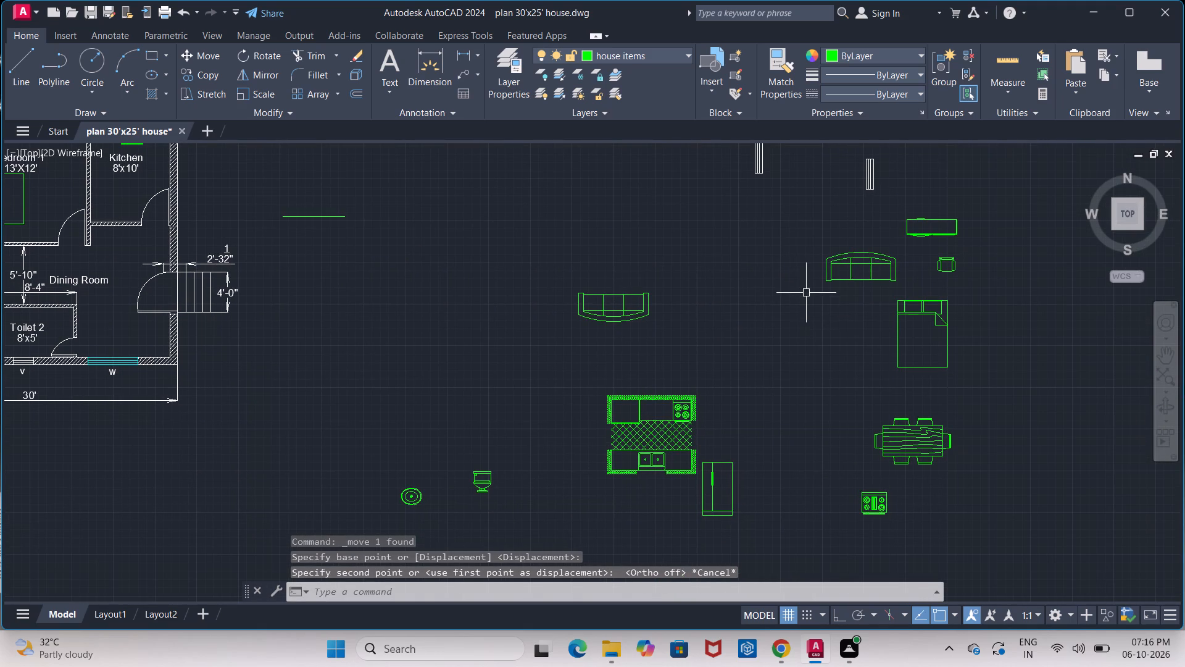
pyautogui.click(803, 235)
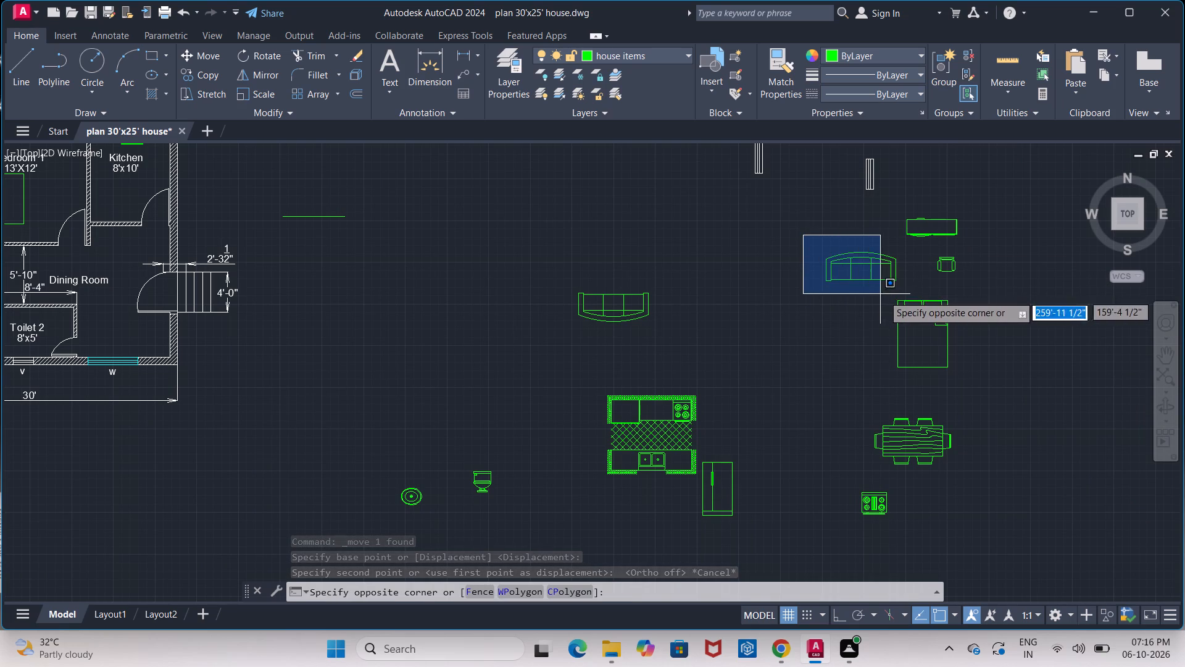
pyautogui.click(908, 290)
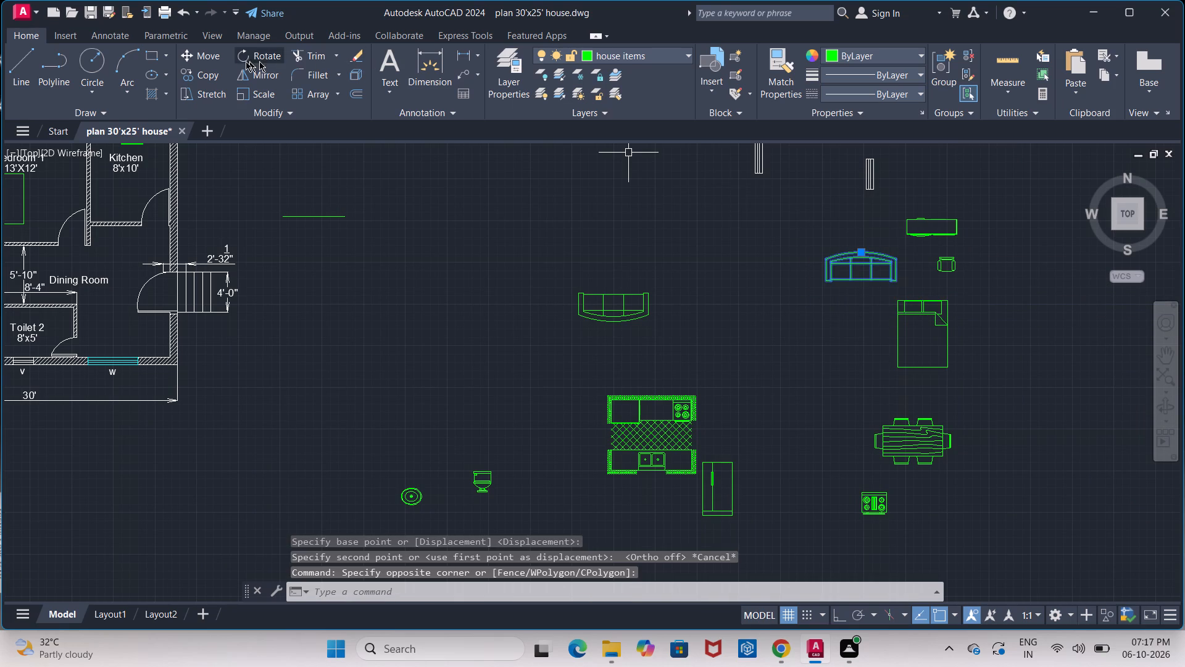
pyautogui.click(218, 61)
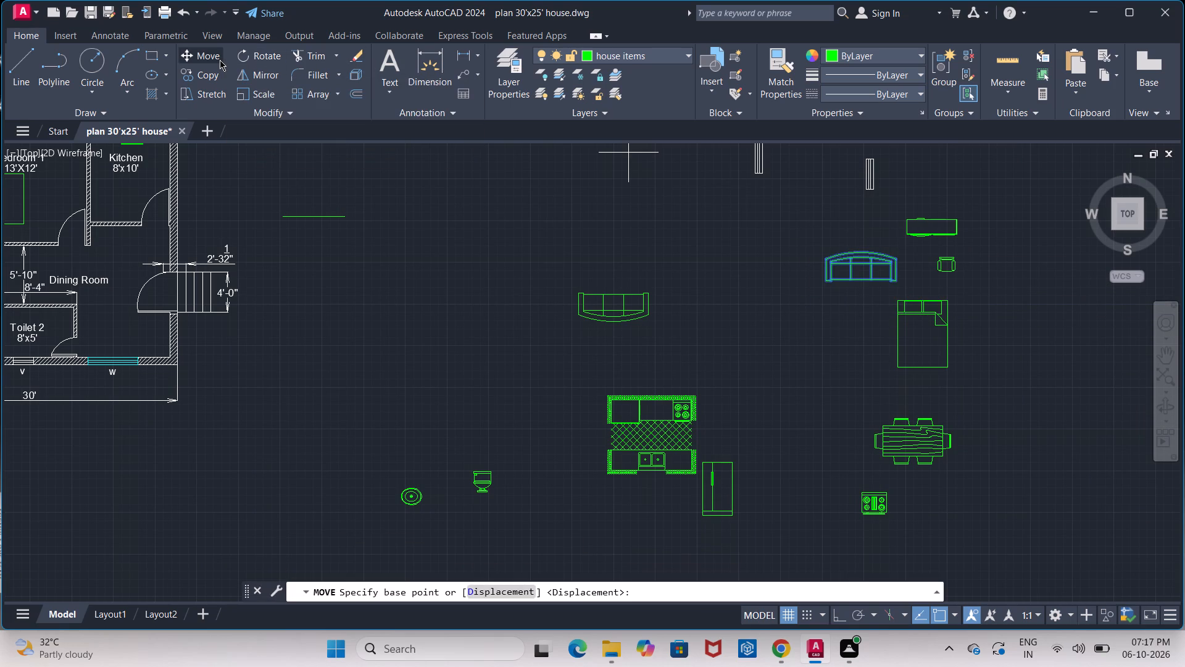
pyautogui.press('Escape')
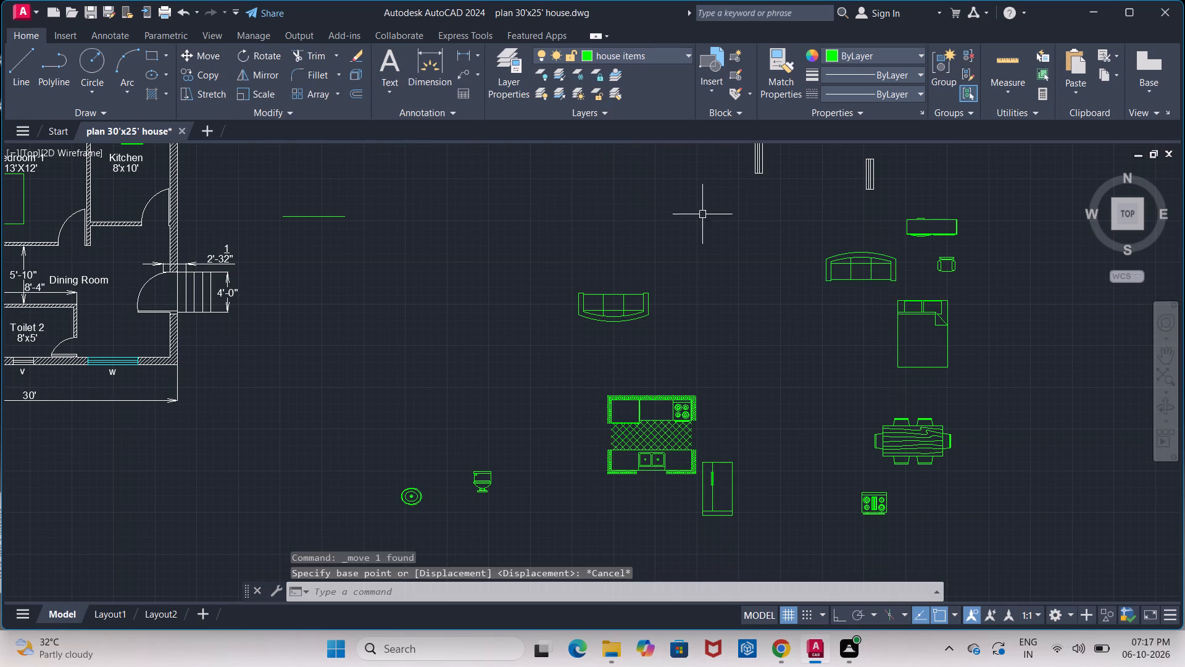
# Copy the original sofa block once into Bedroom 1's upper-right corner, with its back against the upper wall beside the Kitchen partition.
pyautogui.click(891, 279)
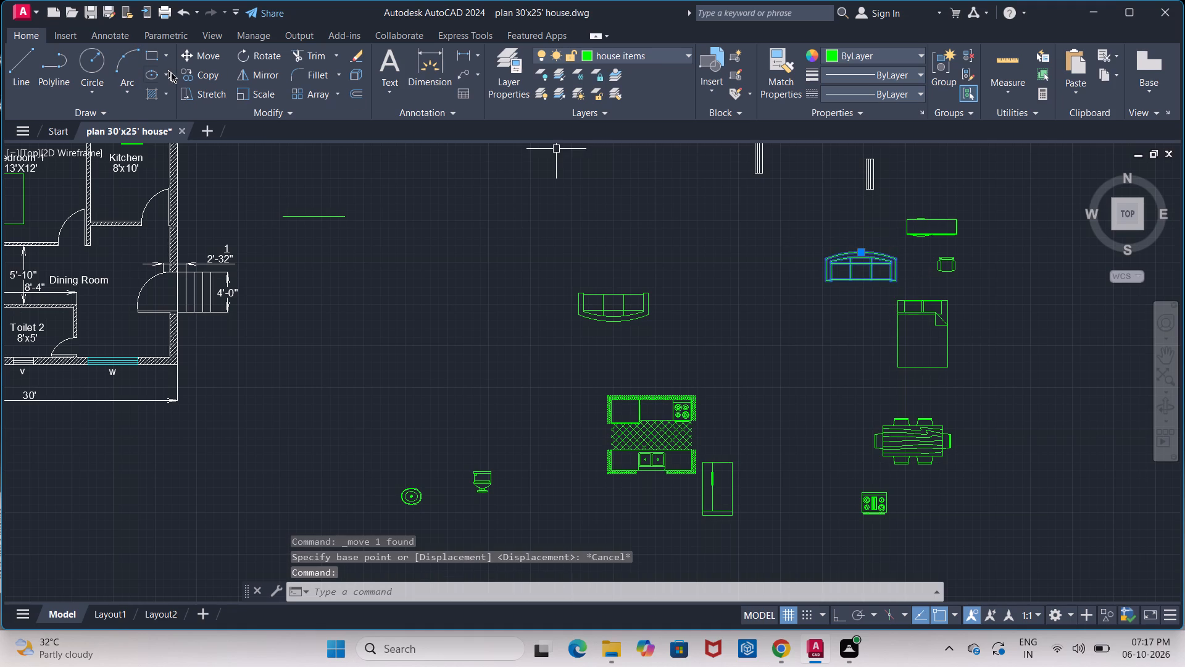
pyautogui.click(183, 77)
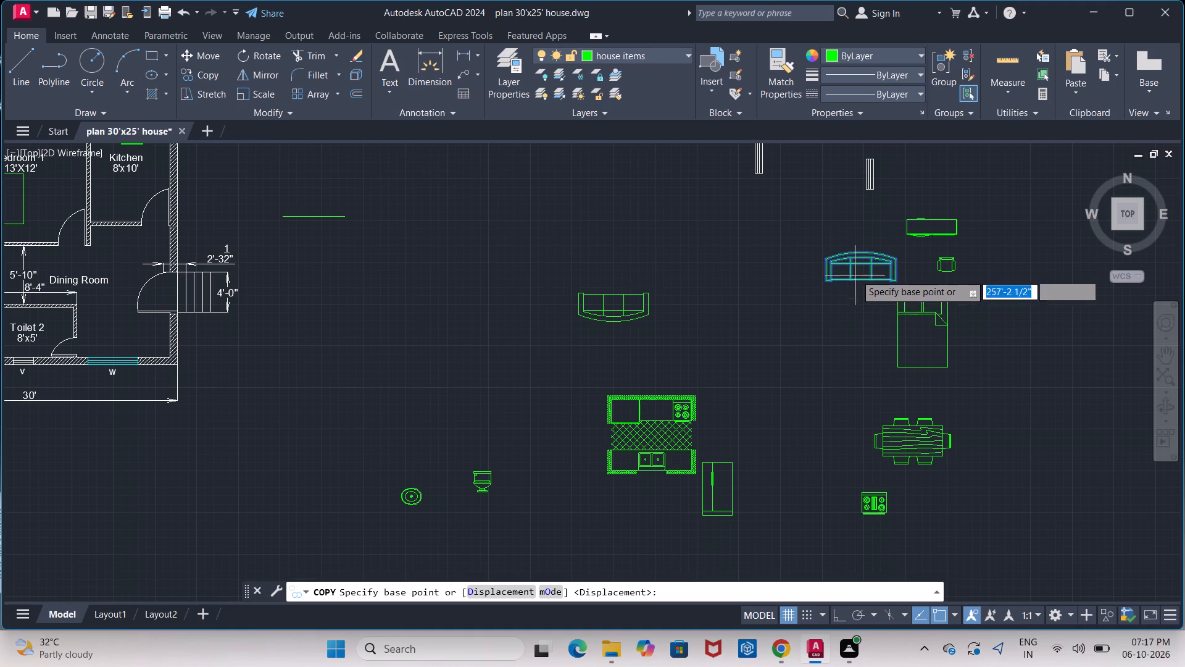
pyautogui.click(862, 251)
pyautogui.scroll(-1, 670, 248)
pyautogui.moveTo(670, 248); pyautogui.dragTo(805, 293, button='middle')
pyautogui.scroll(3, 466, 294)
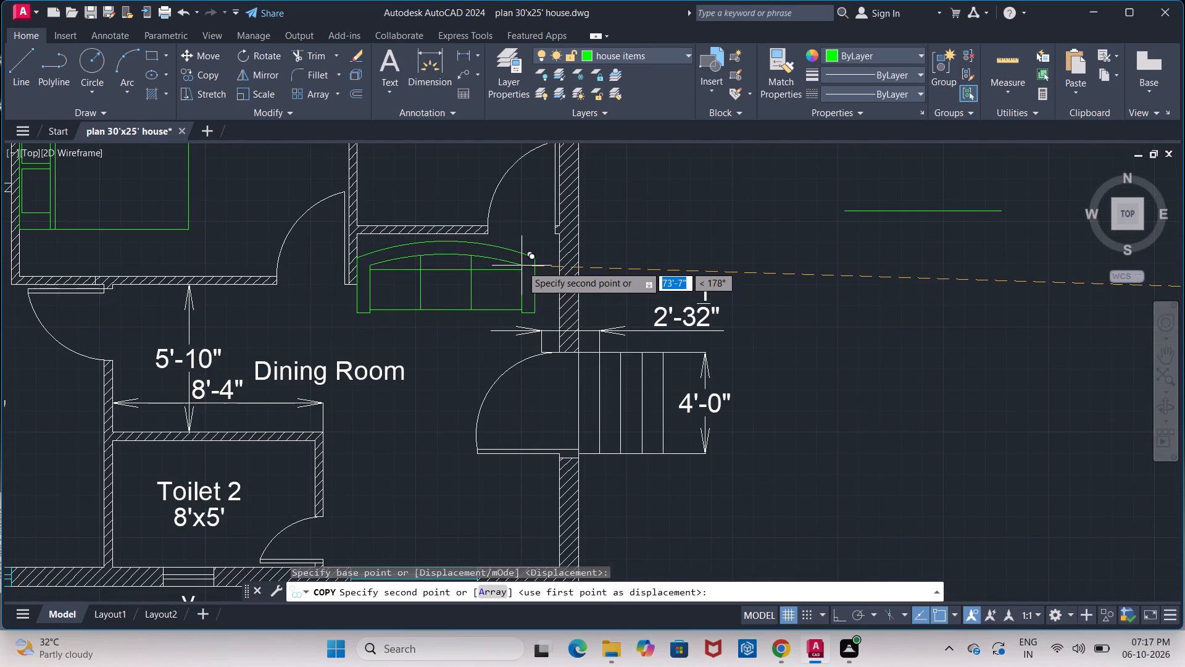
pyautogui.scroll(-1, 518, 276)
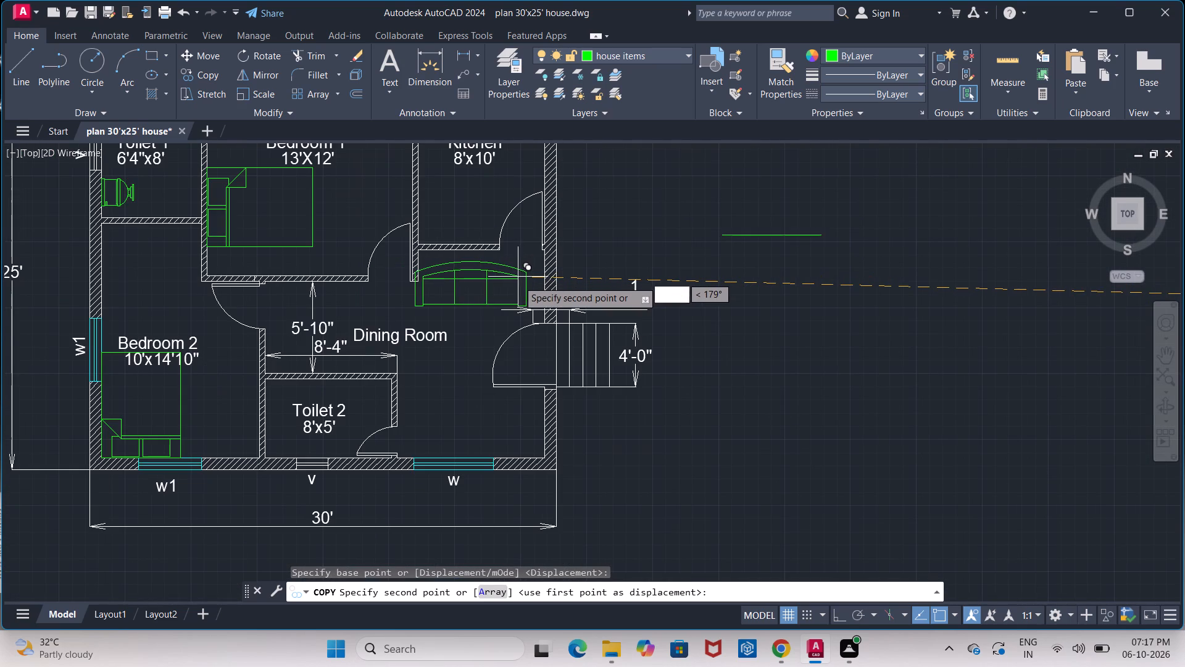
pyautogui.moveTo(492, 287); pyautogui.dragTo(595, 359, button='middle')
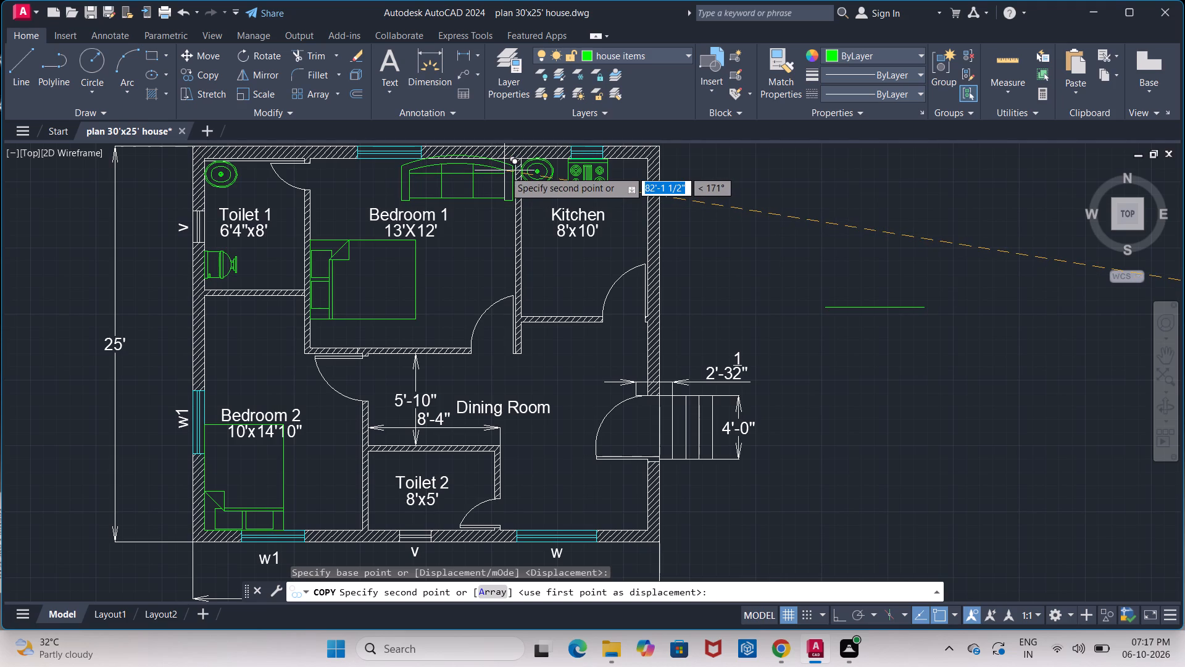
pyautogui.scroll(2, 504, 170)
pyautogui.moveTo(502, 178); pyautogui.dragTo(494, 273, button='middle')
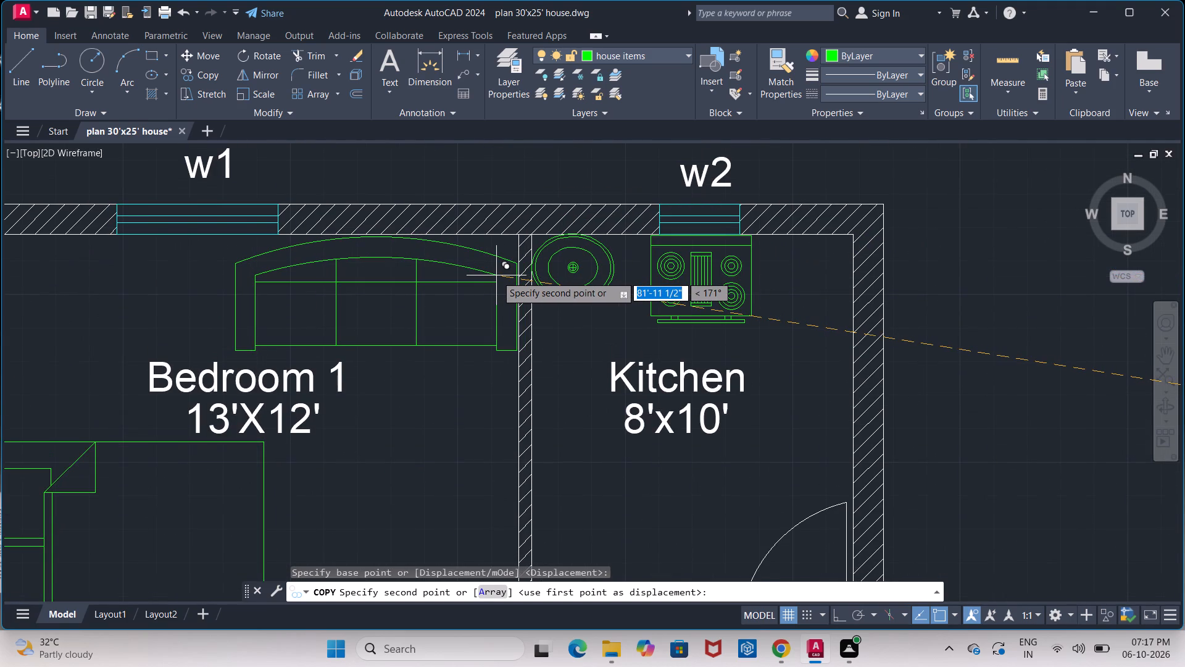
pyautogui.click(496, 275)
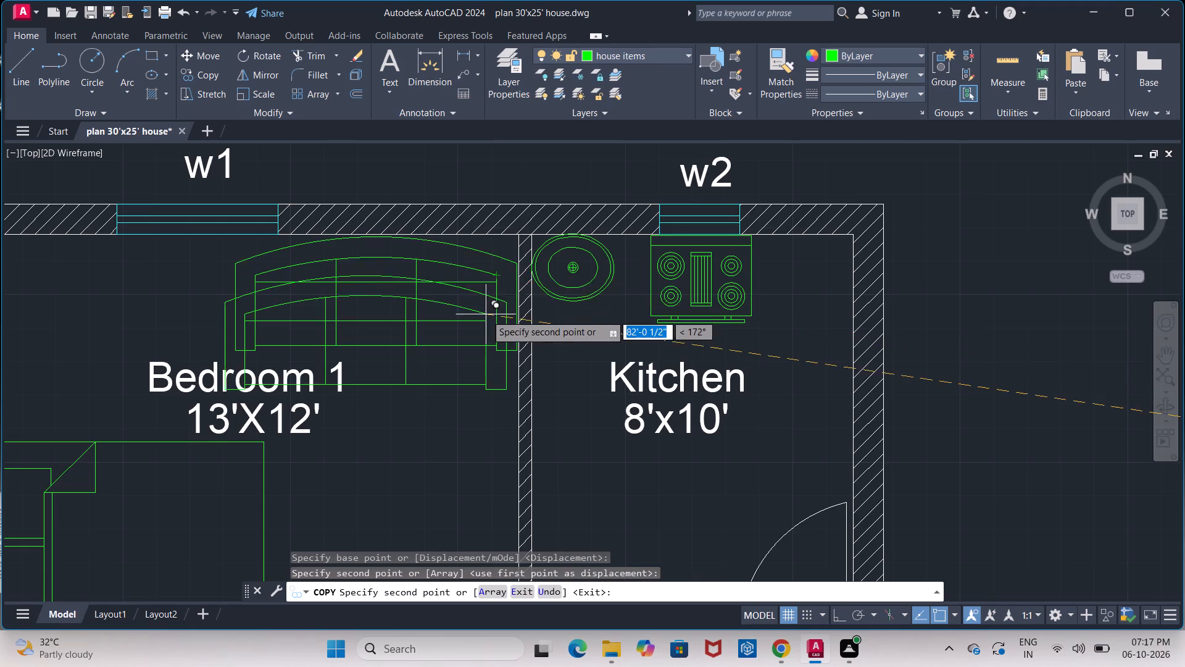
pyautogui.scroll(-5, 486, 314)
pyautogui.moveTo(491, 361); pyautogui.dragTo(517, 338, button='middle')
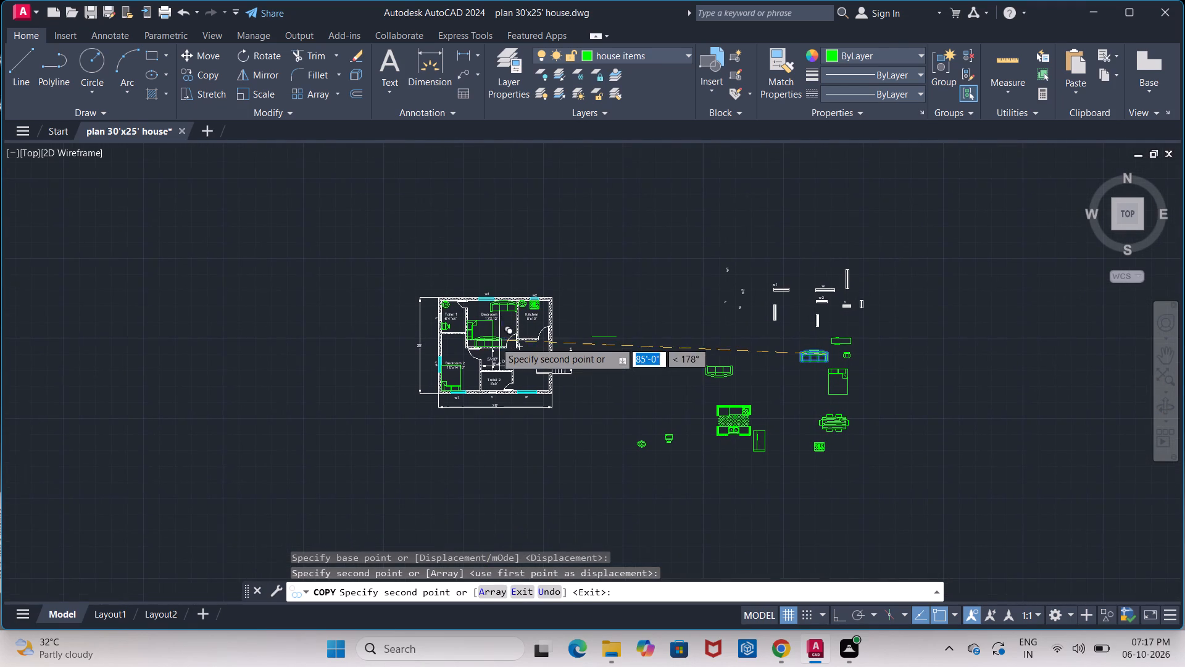
pyautogui.scroll(5, 464, 345)
pyautogui.scroll(-1, 464, 337)
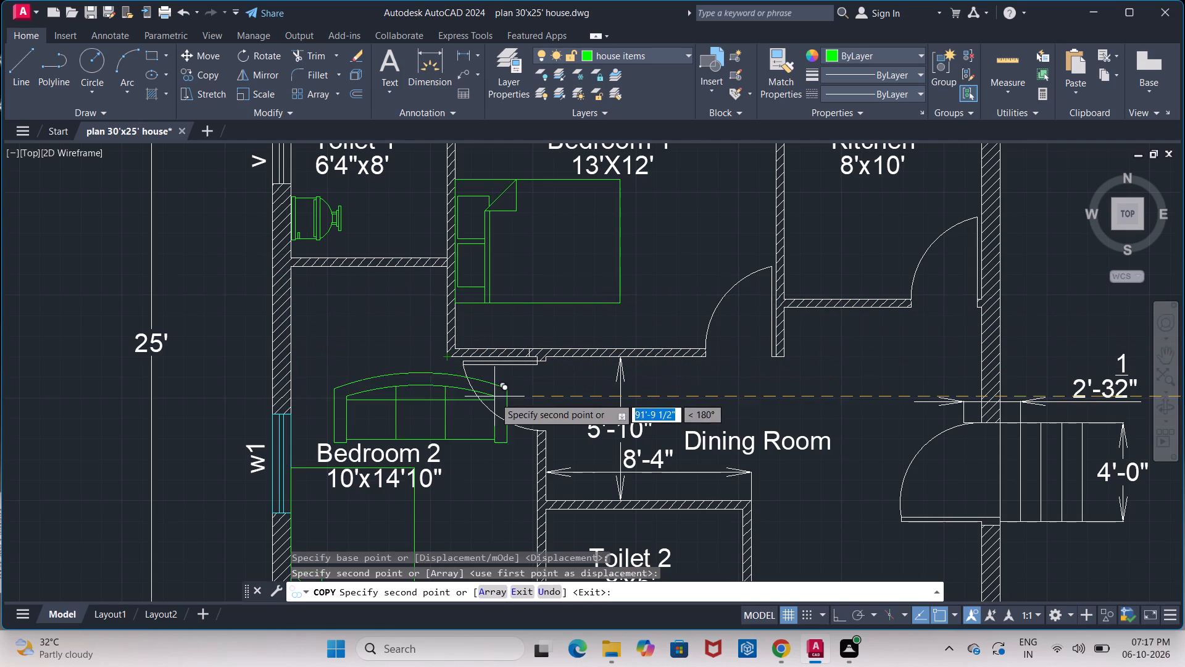
pyautogui.press('Escape')
# Copy the six-seat dining table block once into the Dining Room, in the space just above Toilet 2.
pyautogui.scroll(-4, 517, 398)
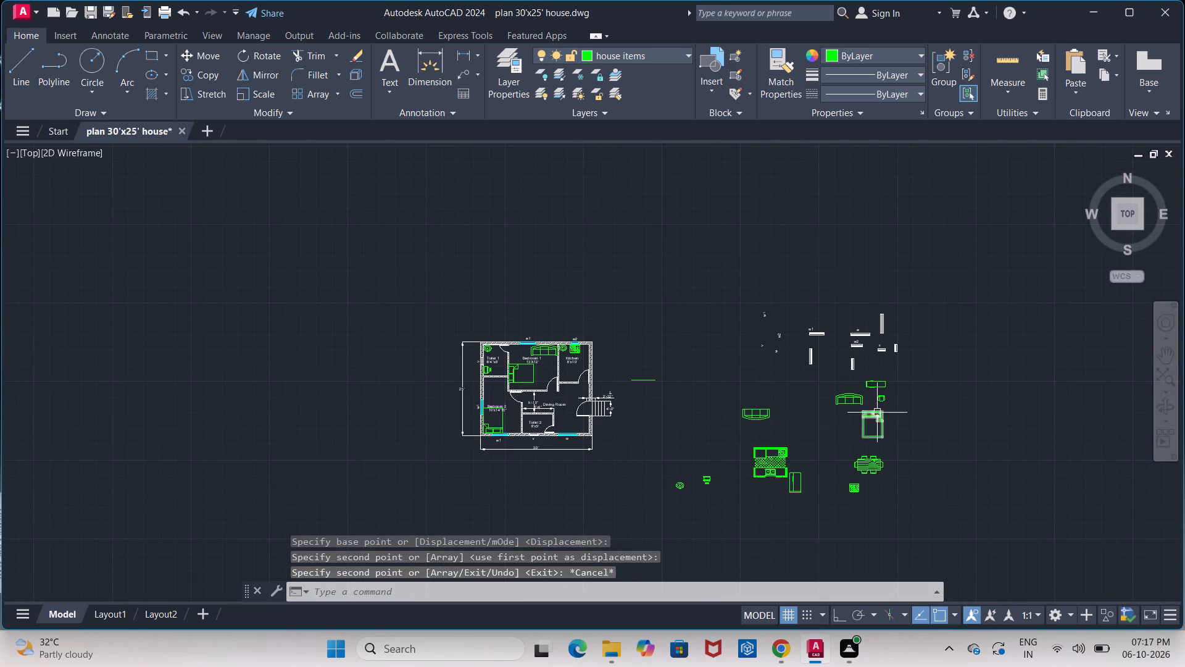
pyautogui.scroll(2, 888, 396)
pyautogui.moveTo(863, 426); pyautogui.dragTo(834, 377, button='middle')
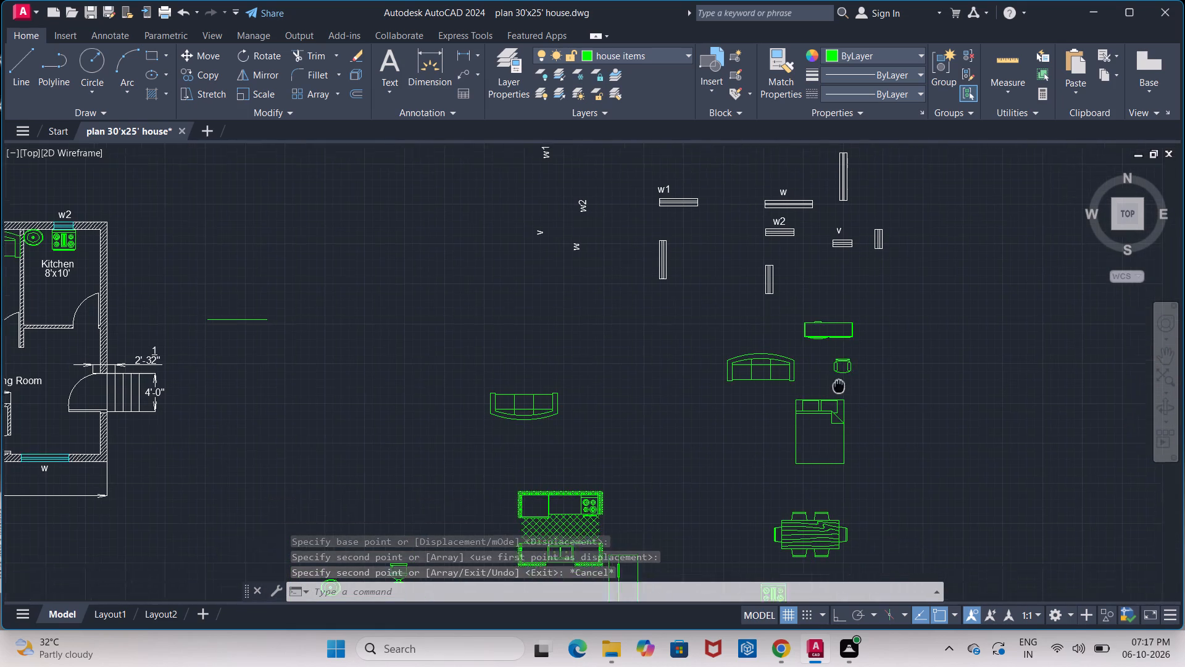
pyautogui.moveTo(834, 377); pyautogui.dragTo(832, 373, button='middle')
pyautogui.scroll(3, 860, 366)
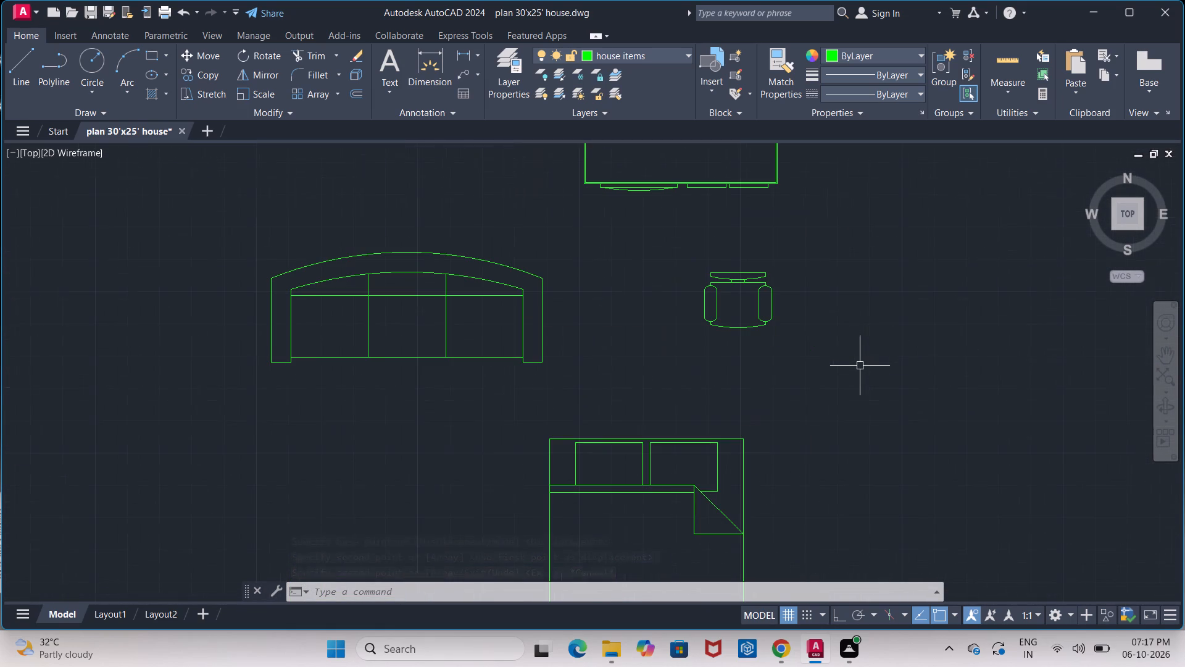
pyautogui.scroll(-1, 776, 289)
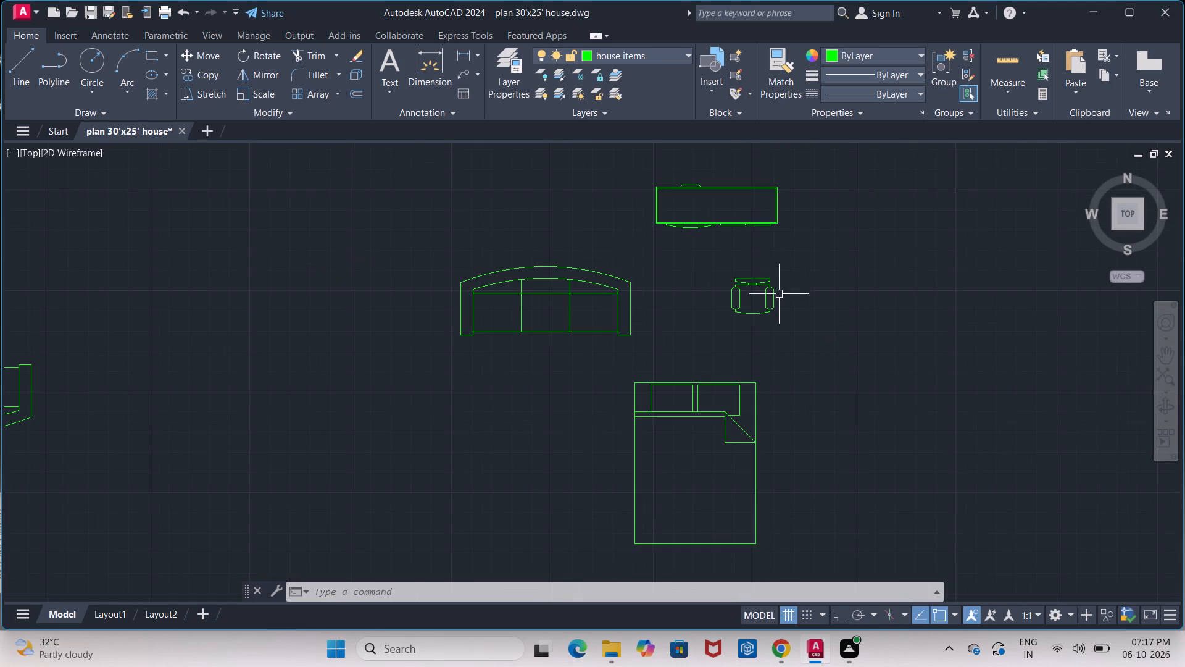
pyautogui.scroll(-2, 780, 295)
pyautogui.moveTo(787, 326); pyautogui.dragTo(794, 269, button='middle')
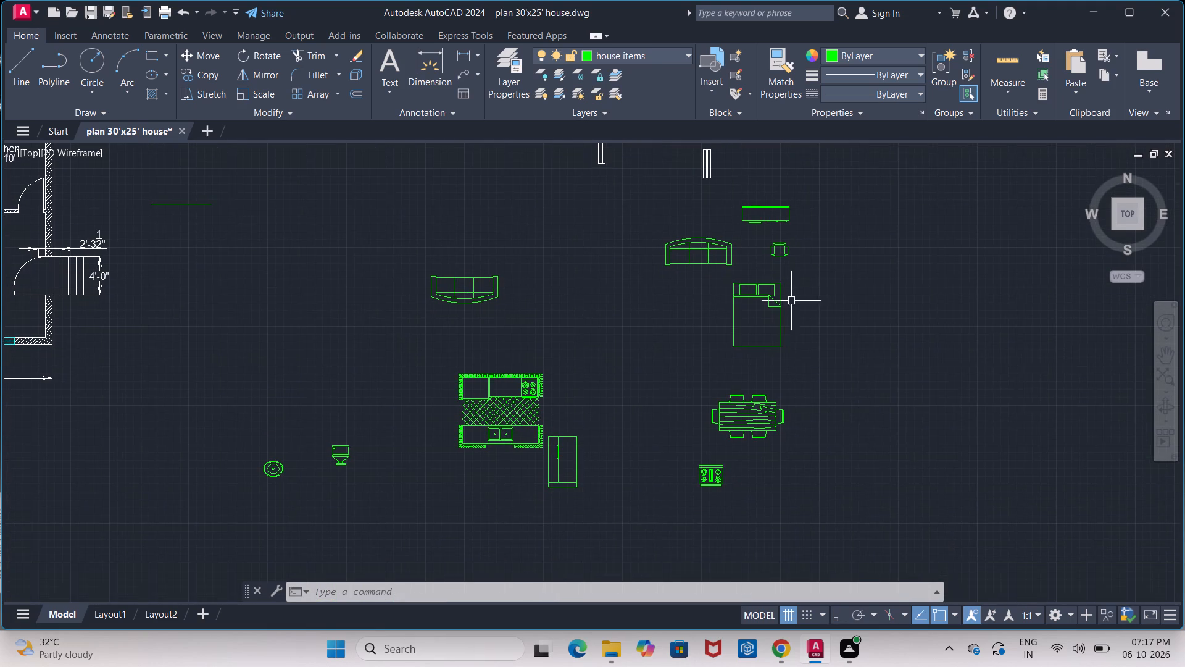
pyautogui.click(733, 402)
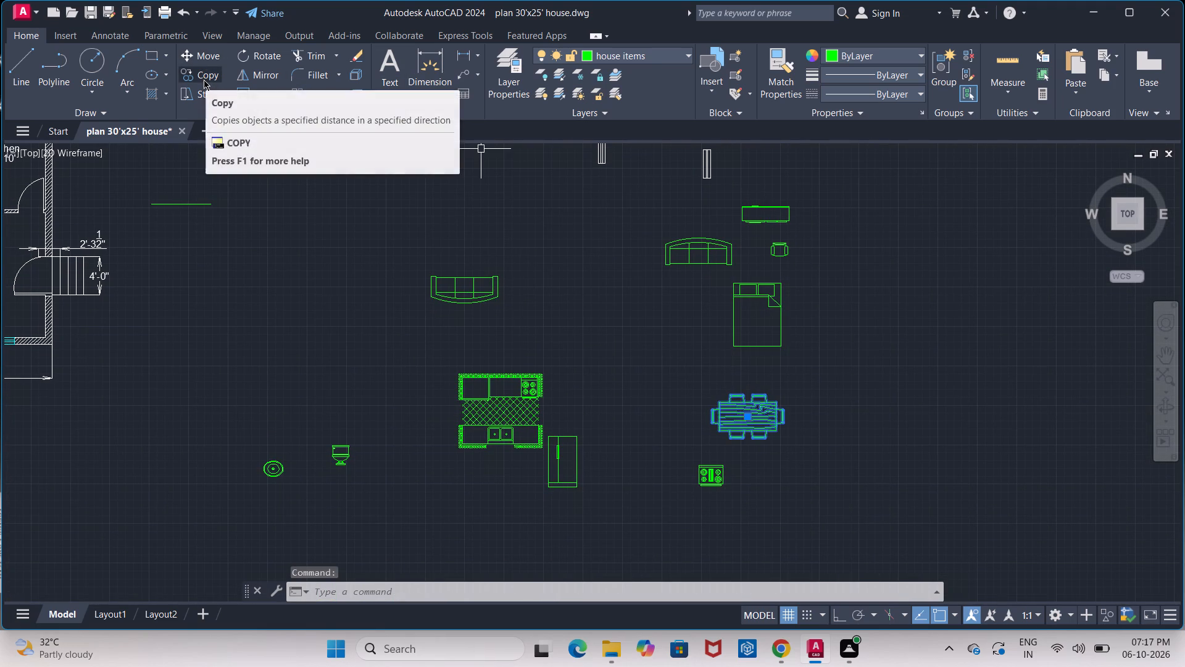
pyautogui.click(204, 80)
pyautogui.click(743, 413)
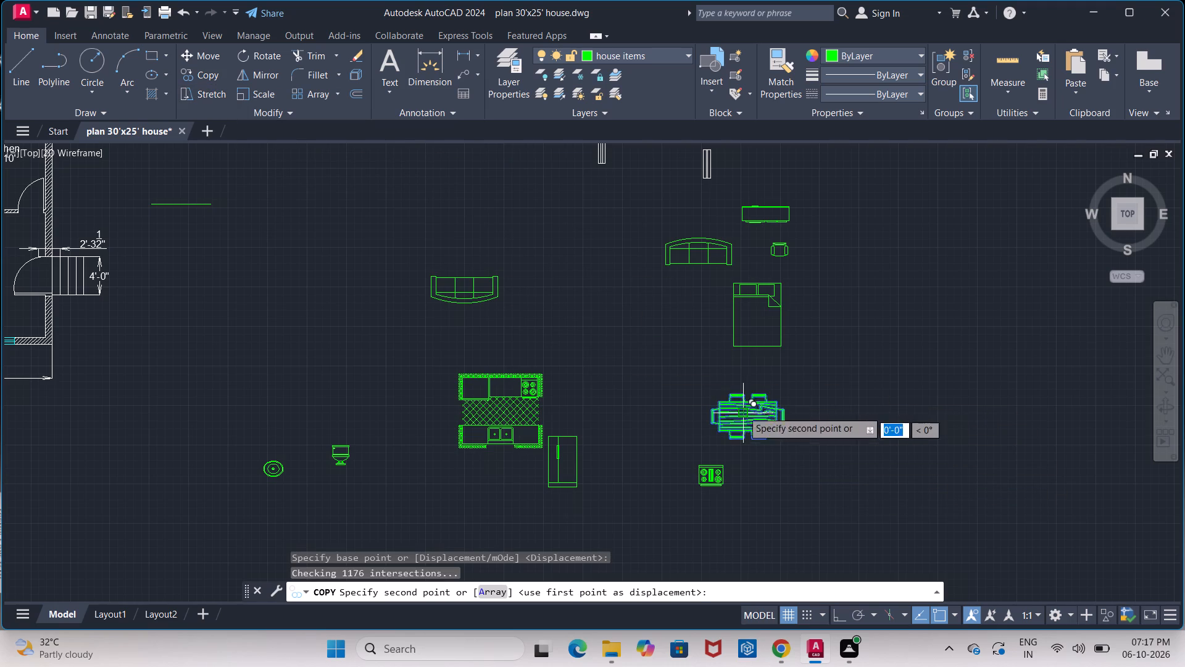
pyautogui.scroll(-1, 328, 303)
pyautogui.moveTo(328, 303); pyautogui.dragTo(735, 391, button='middle')
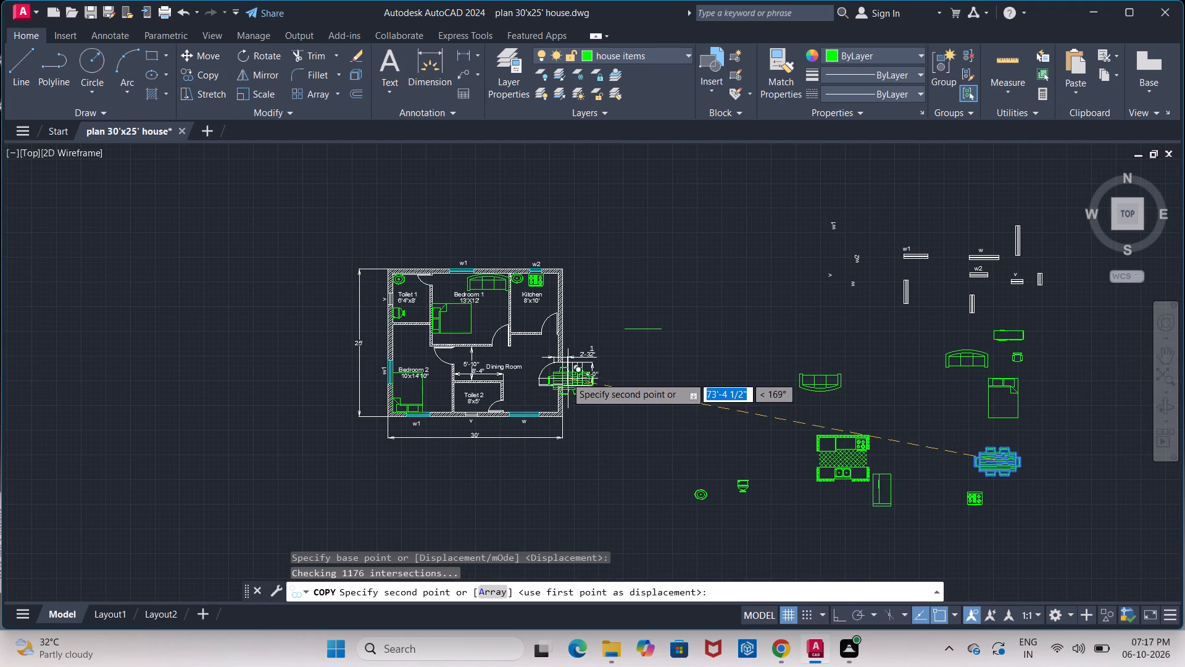
pyautogui.scroll(4, 501, 354)
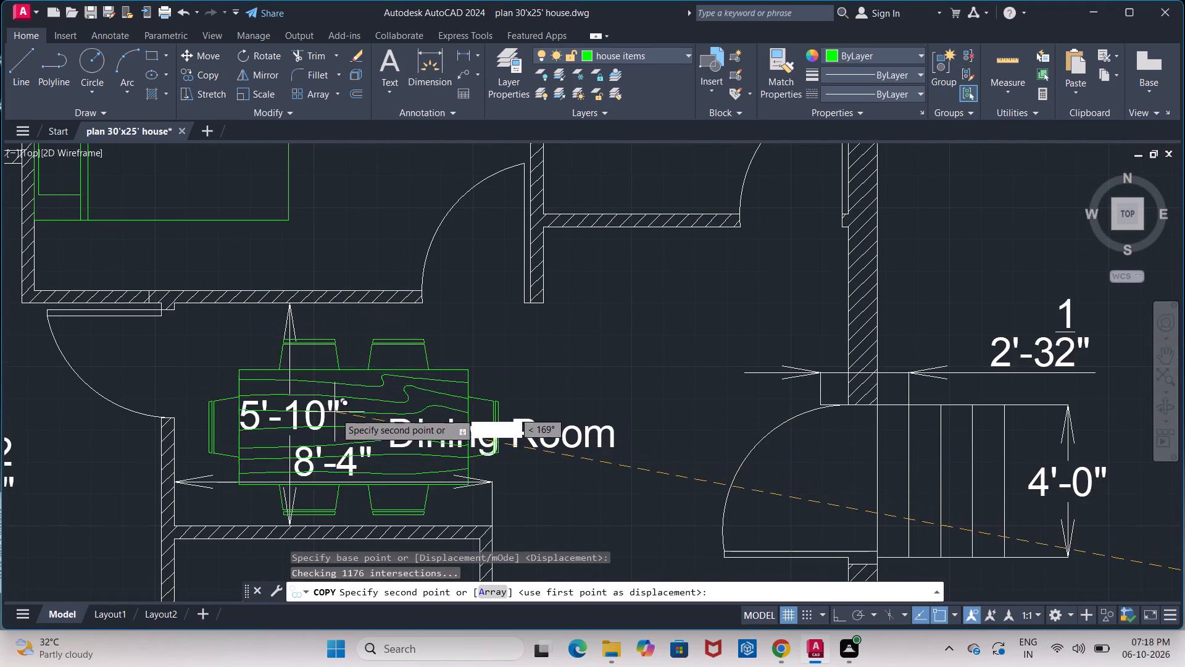
pyautogui.scroll(-1, 359, 408)
pyautogui.moveTo(364, 408); pyautogui.dragTo(370, 300, button='middle')
pyautogui.scroll(-1, 383, 300)
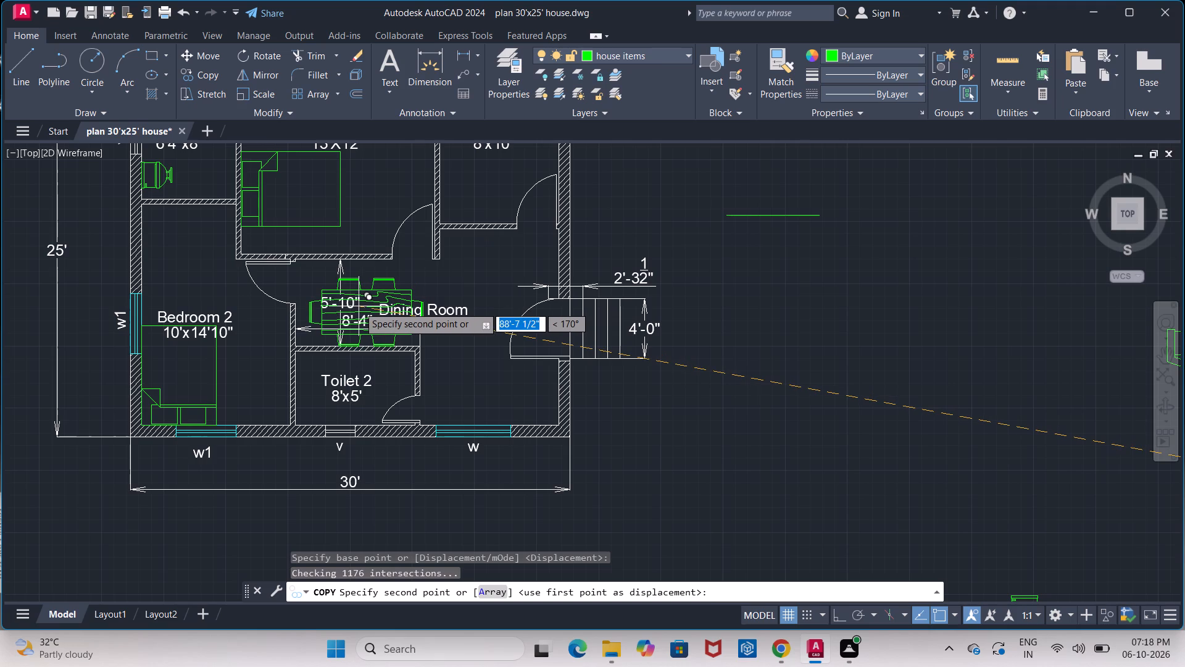
pyautogui.click(359, 306)
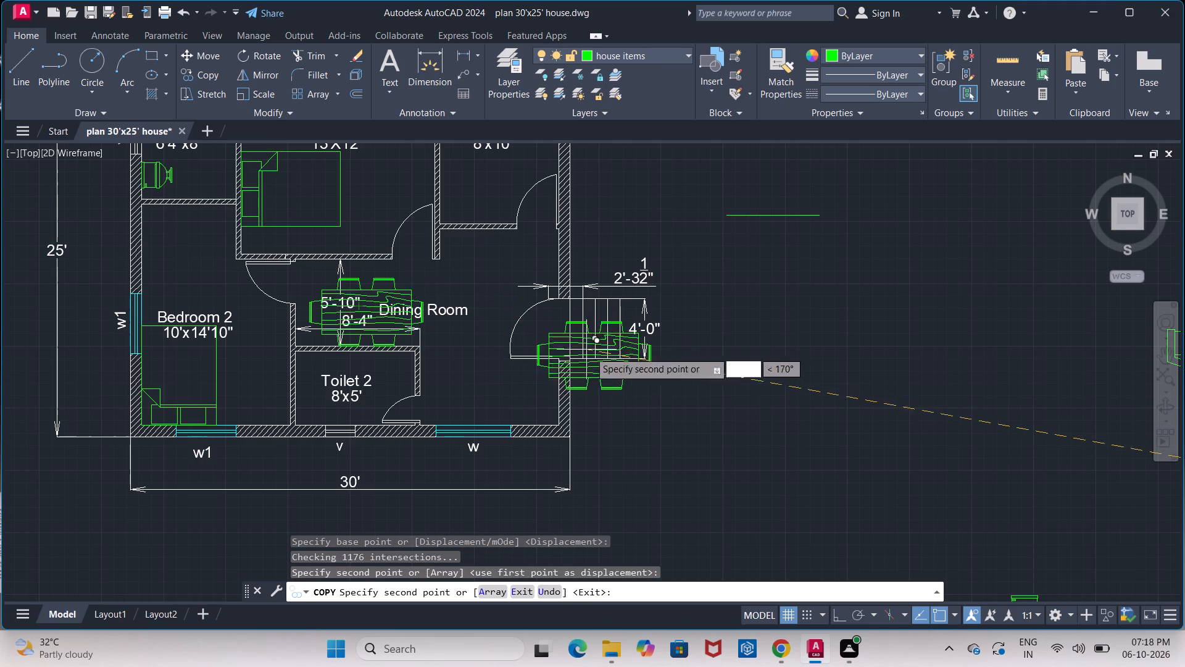
pyautogui.press('Escape')
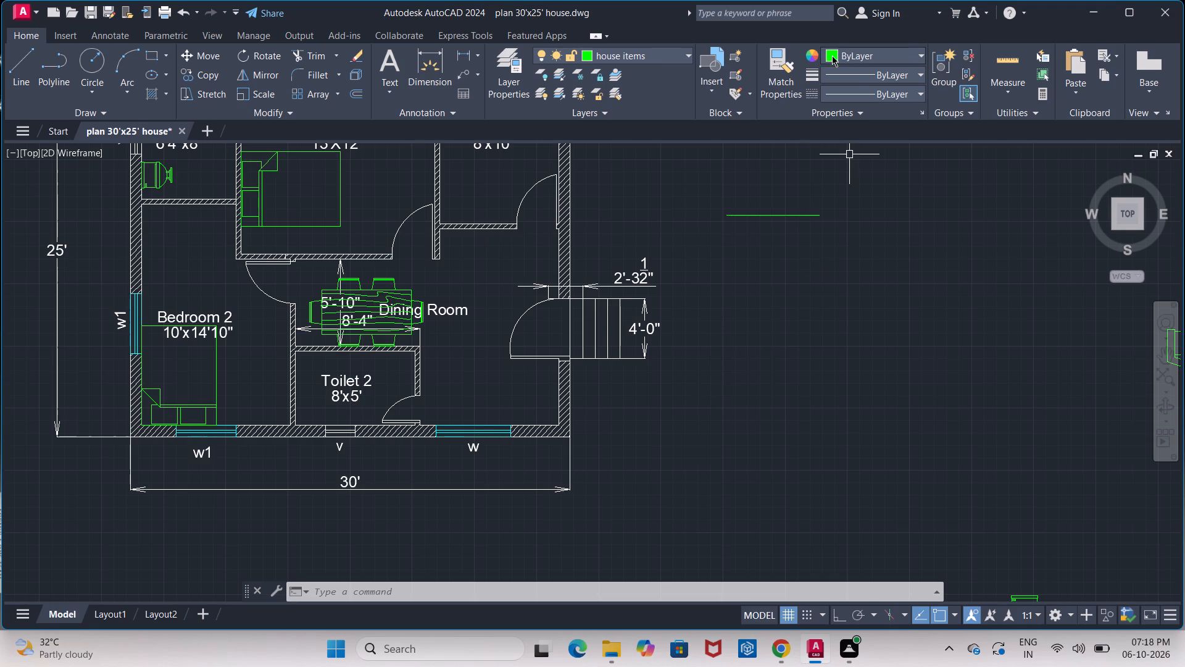
# Set the current object colour to ByBlock.
pyautogui.click(919, 53)
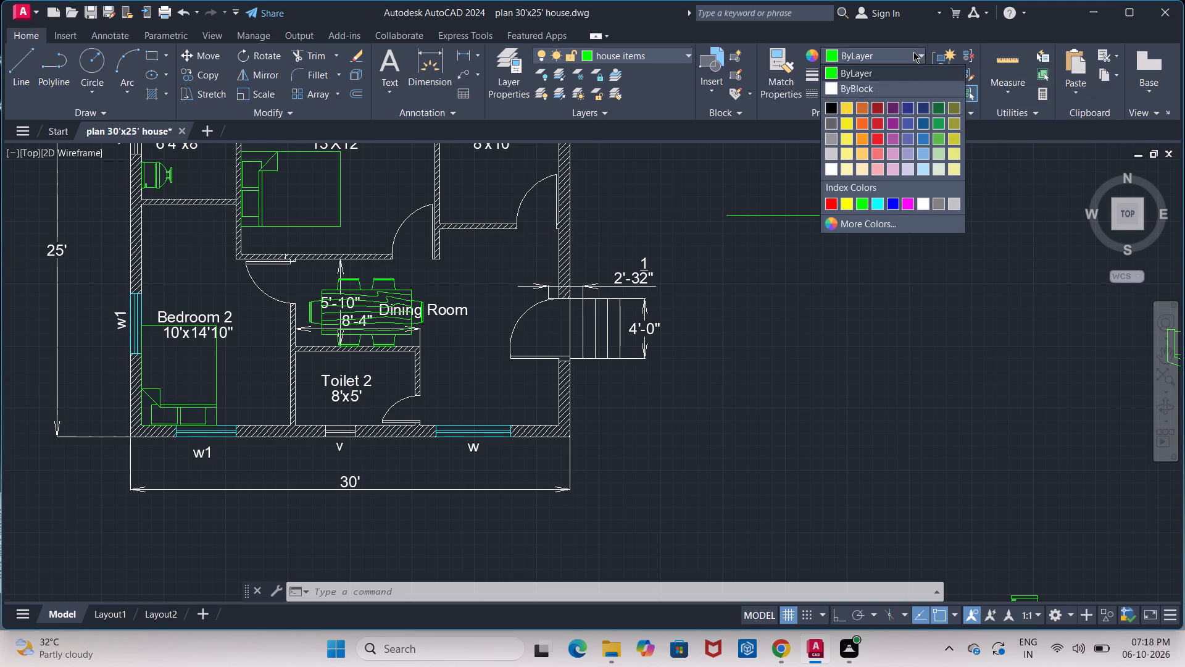
pyautogui.click(834, 86)
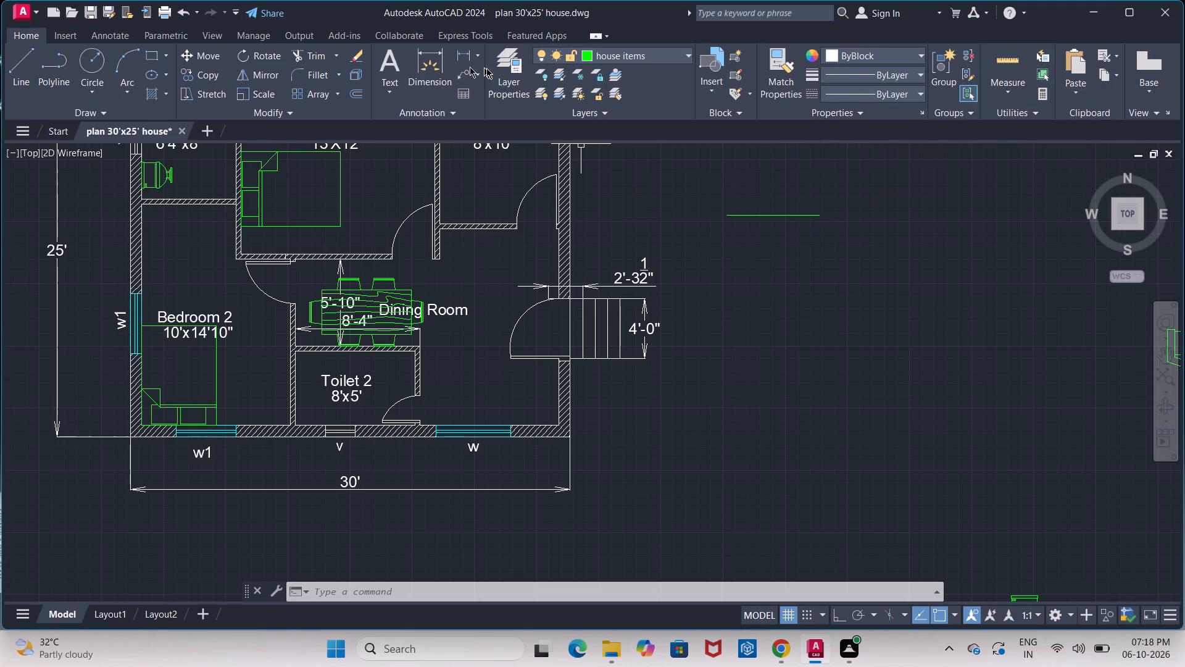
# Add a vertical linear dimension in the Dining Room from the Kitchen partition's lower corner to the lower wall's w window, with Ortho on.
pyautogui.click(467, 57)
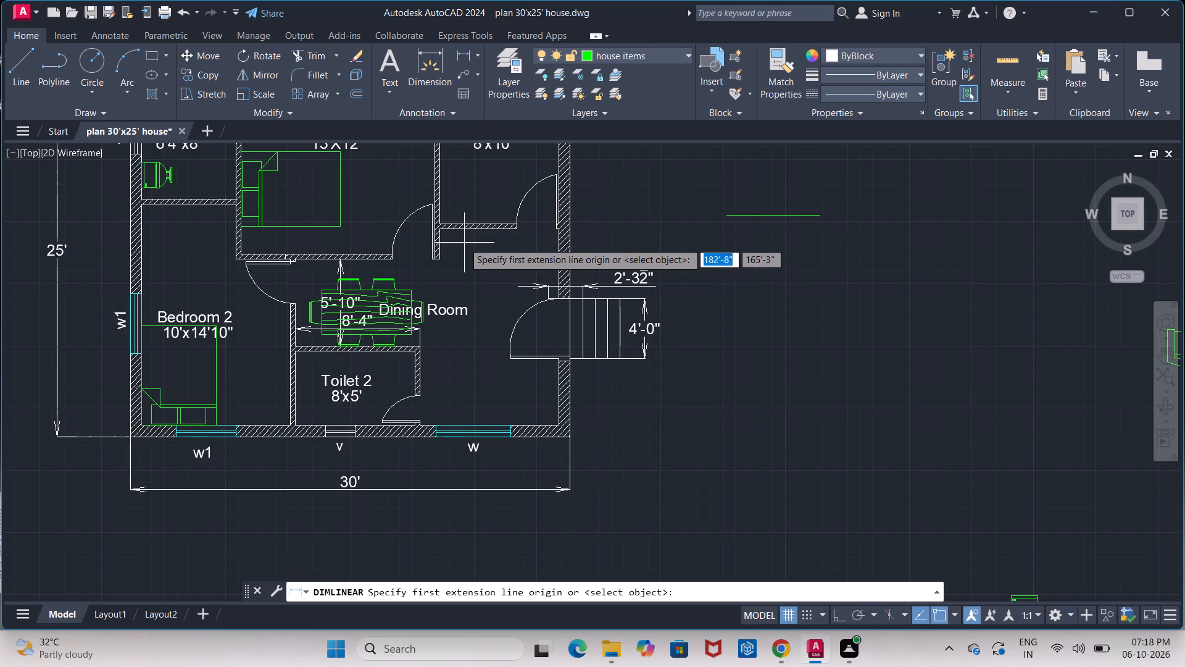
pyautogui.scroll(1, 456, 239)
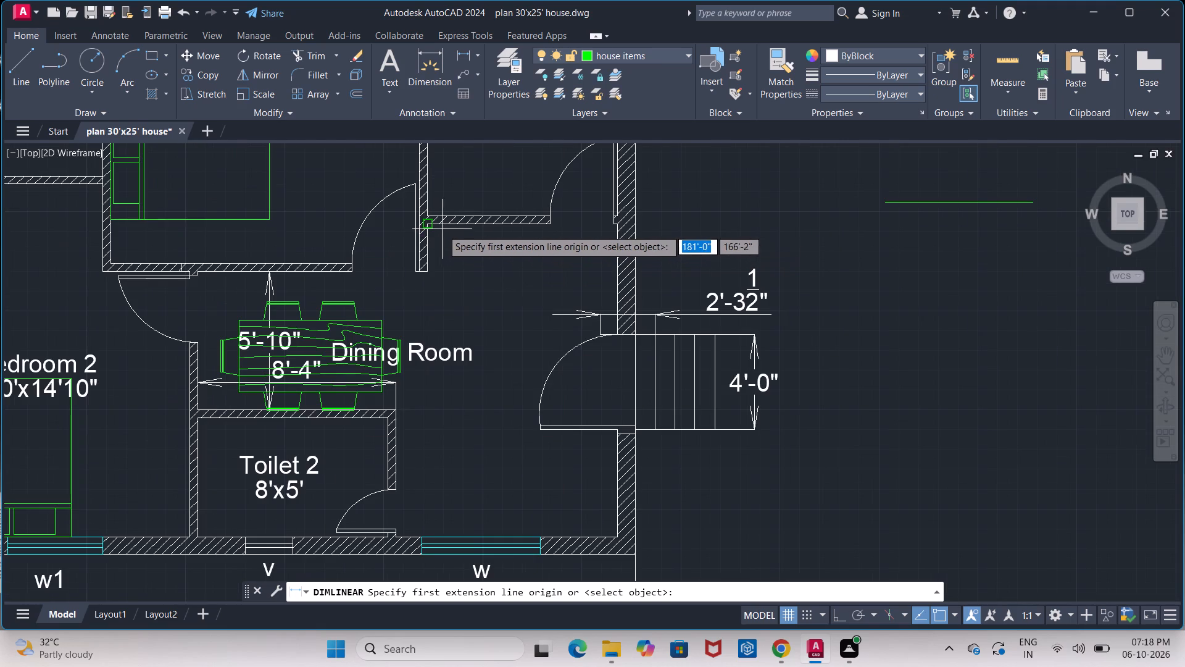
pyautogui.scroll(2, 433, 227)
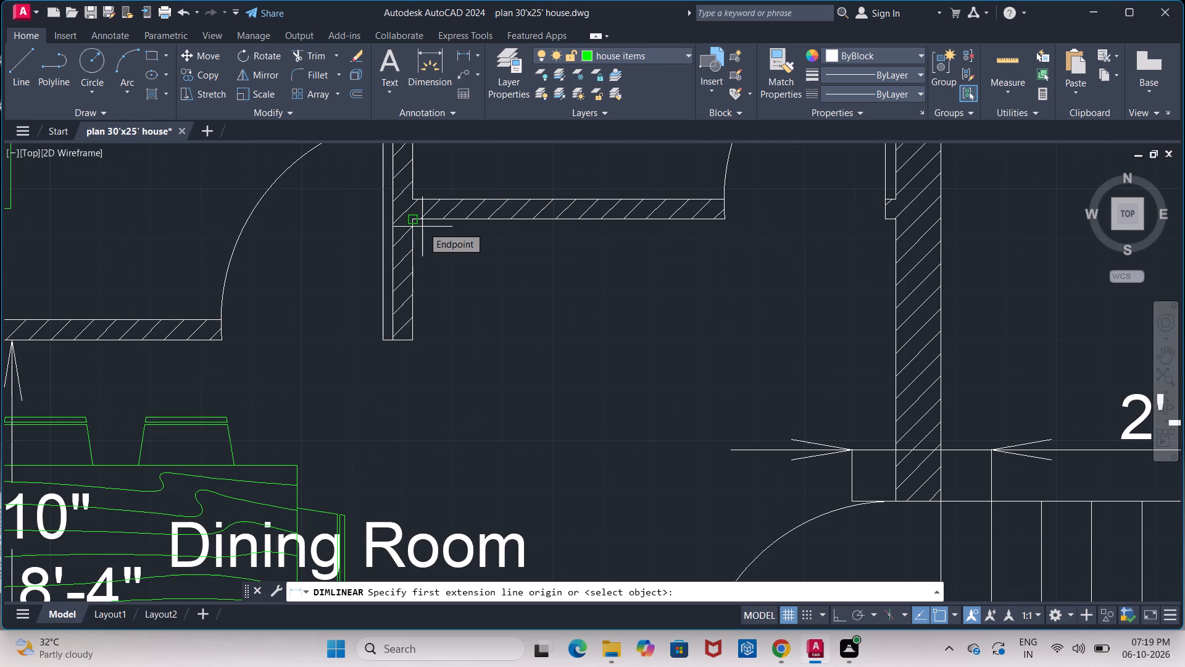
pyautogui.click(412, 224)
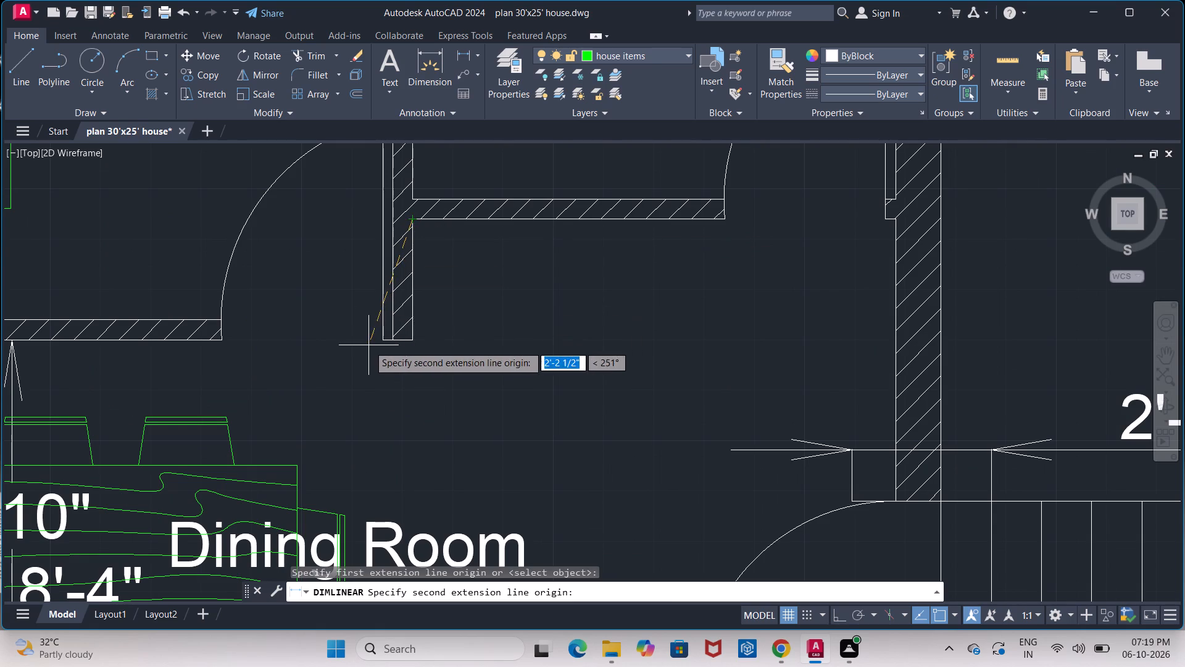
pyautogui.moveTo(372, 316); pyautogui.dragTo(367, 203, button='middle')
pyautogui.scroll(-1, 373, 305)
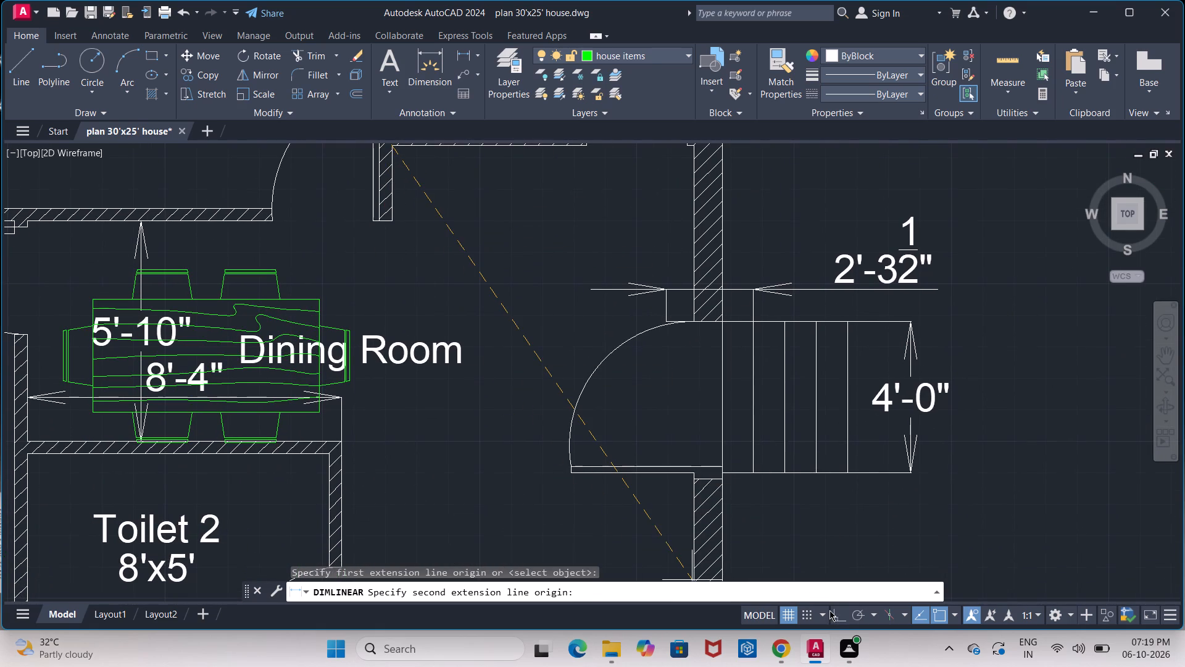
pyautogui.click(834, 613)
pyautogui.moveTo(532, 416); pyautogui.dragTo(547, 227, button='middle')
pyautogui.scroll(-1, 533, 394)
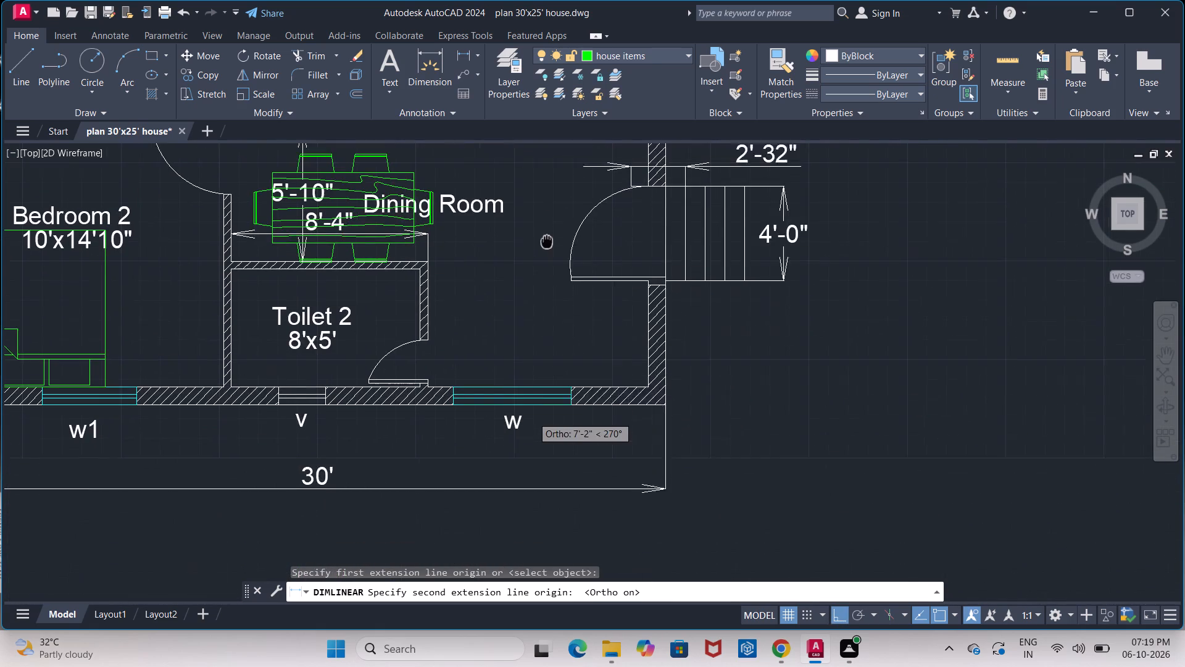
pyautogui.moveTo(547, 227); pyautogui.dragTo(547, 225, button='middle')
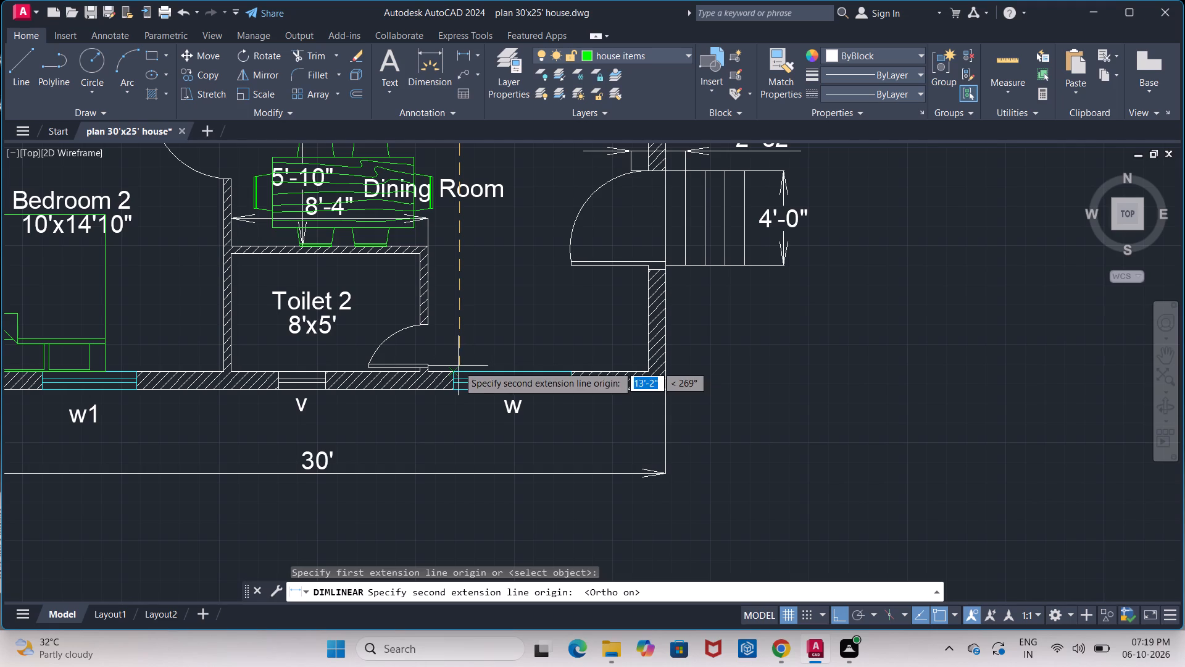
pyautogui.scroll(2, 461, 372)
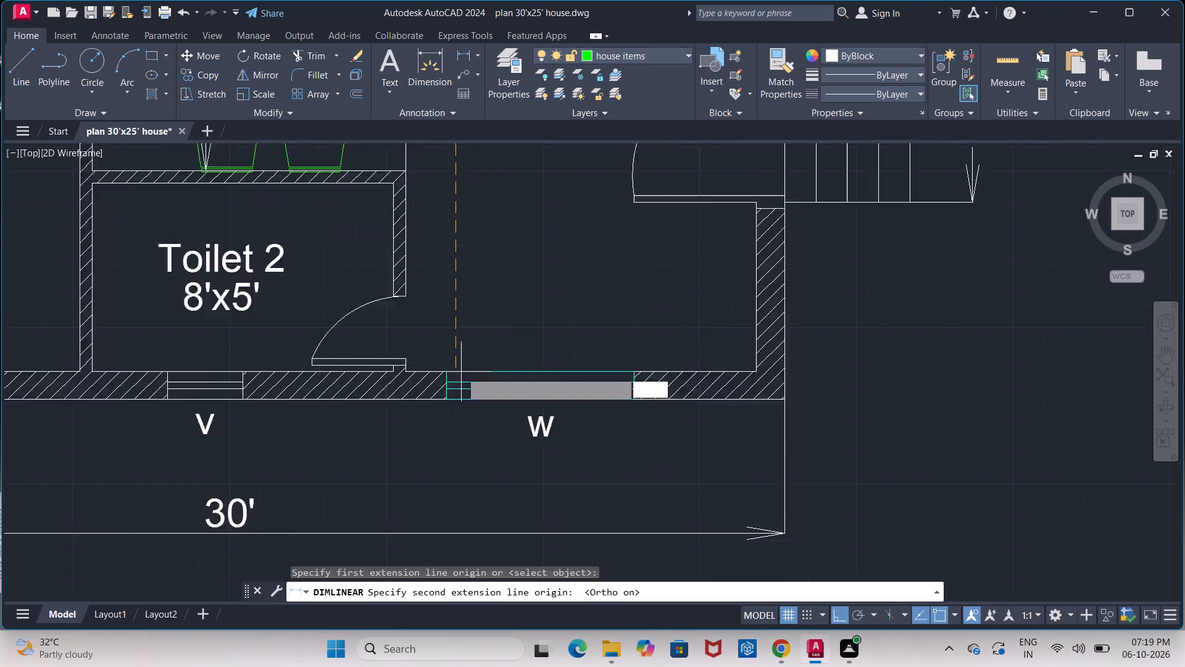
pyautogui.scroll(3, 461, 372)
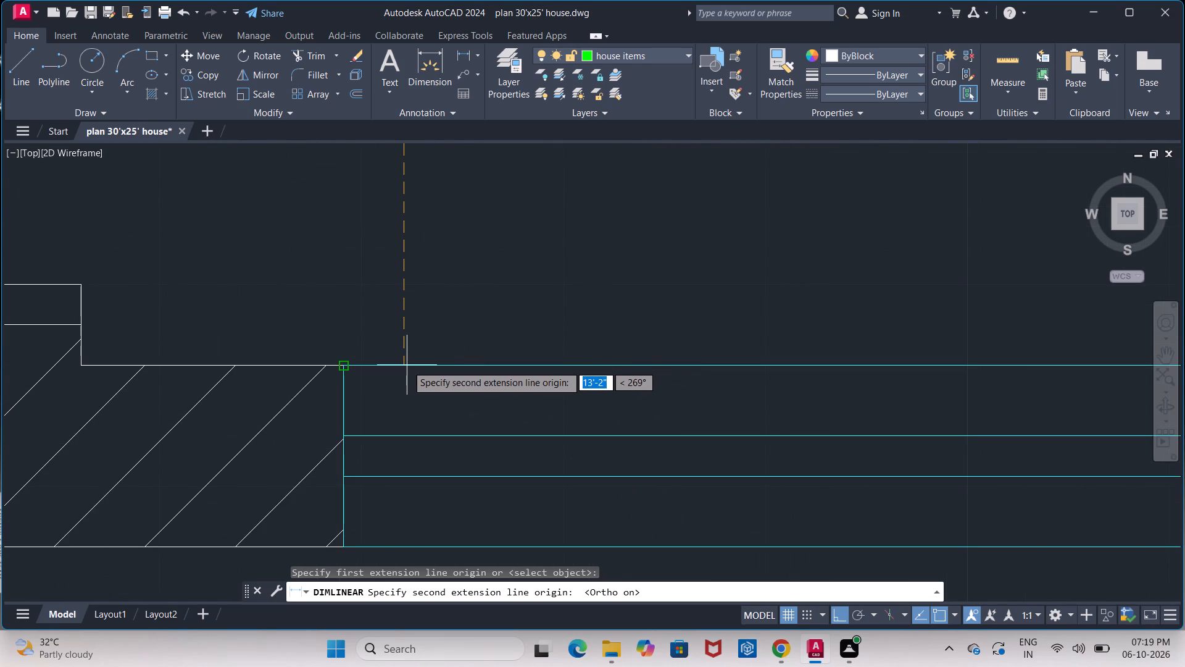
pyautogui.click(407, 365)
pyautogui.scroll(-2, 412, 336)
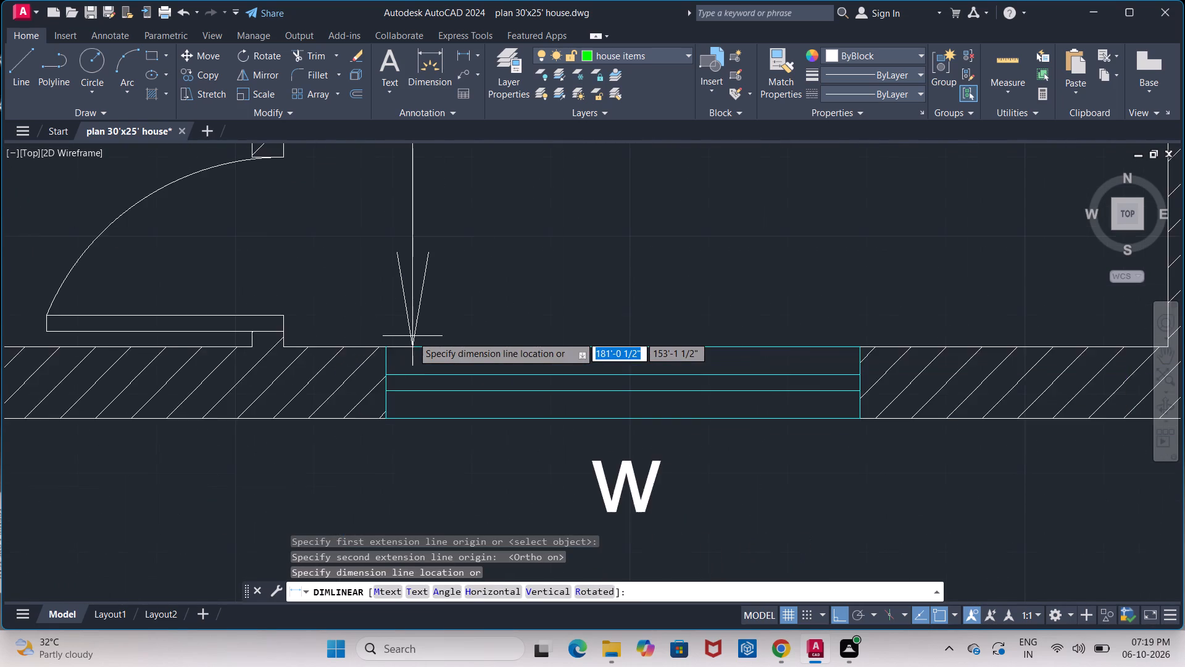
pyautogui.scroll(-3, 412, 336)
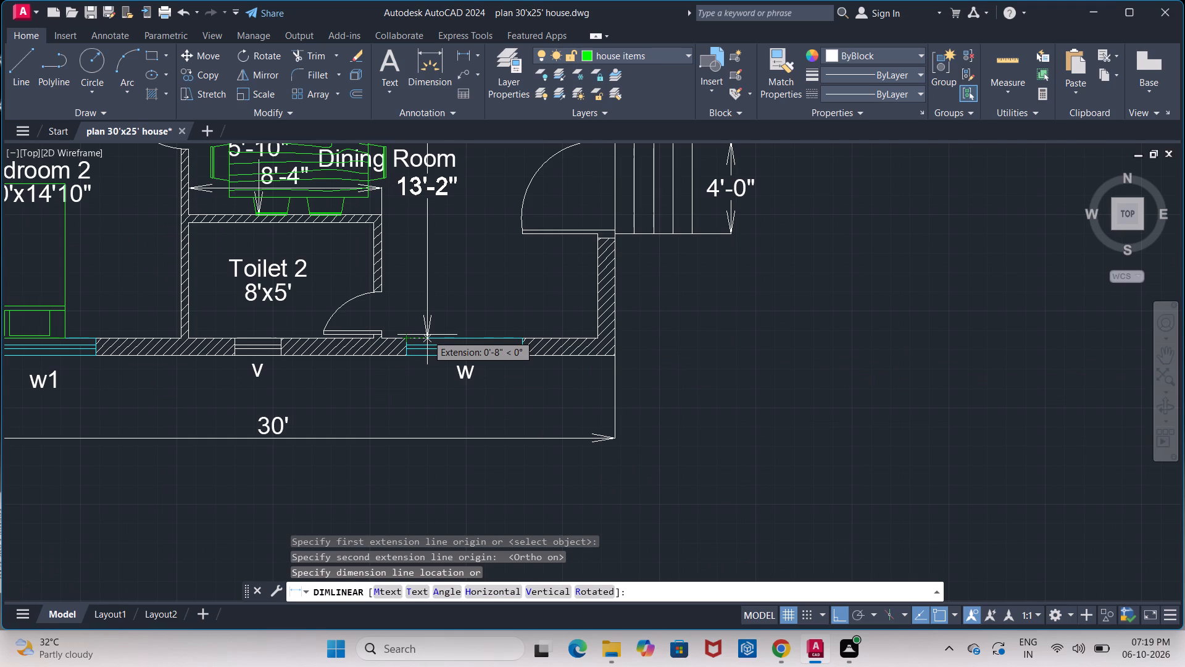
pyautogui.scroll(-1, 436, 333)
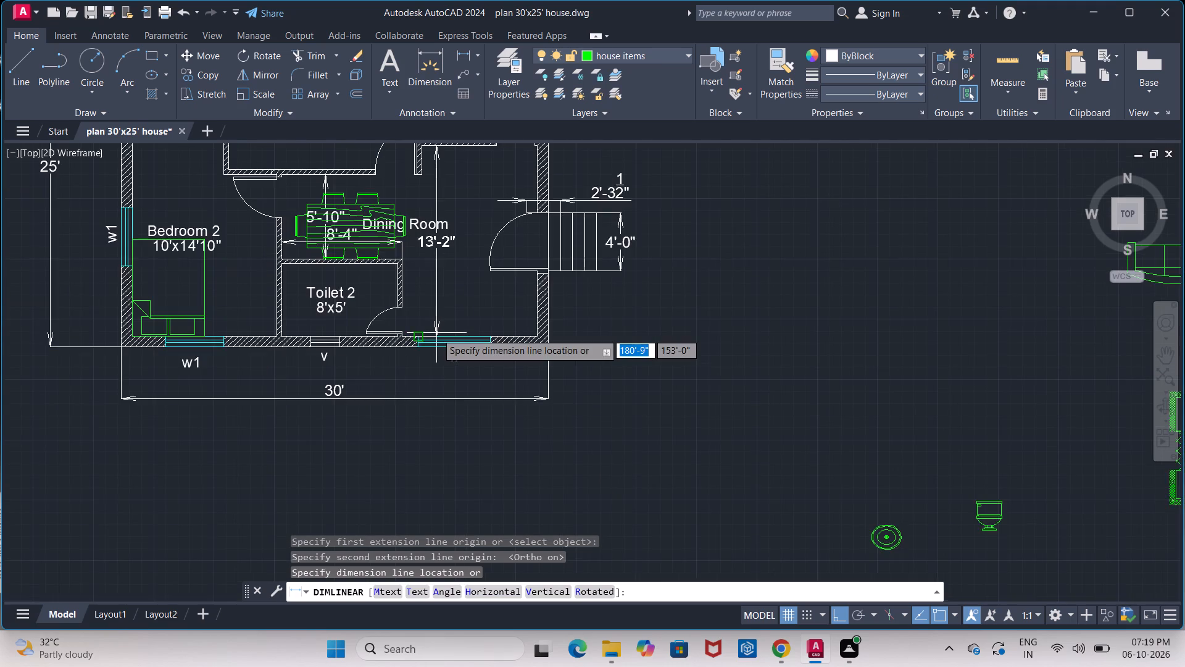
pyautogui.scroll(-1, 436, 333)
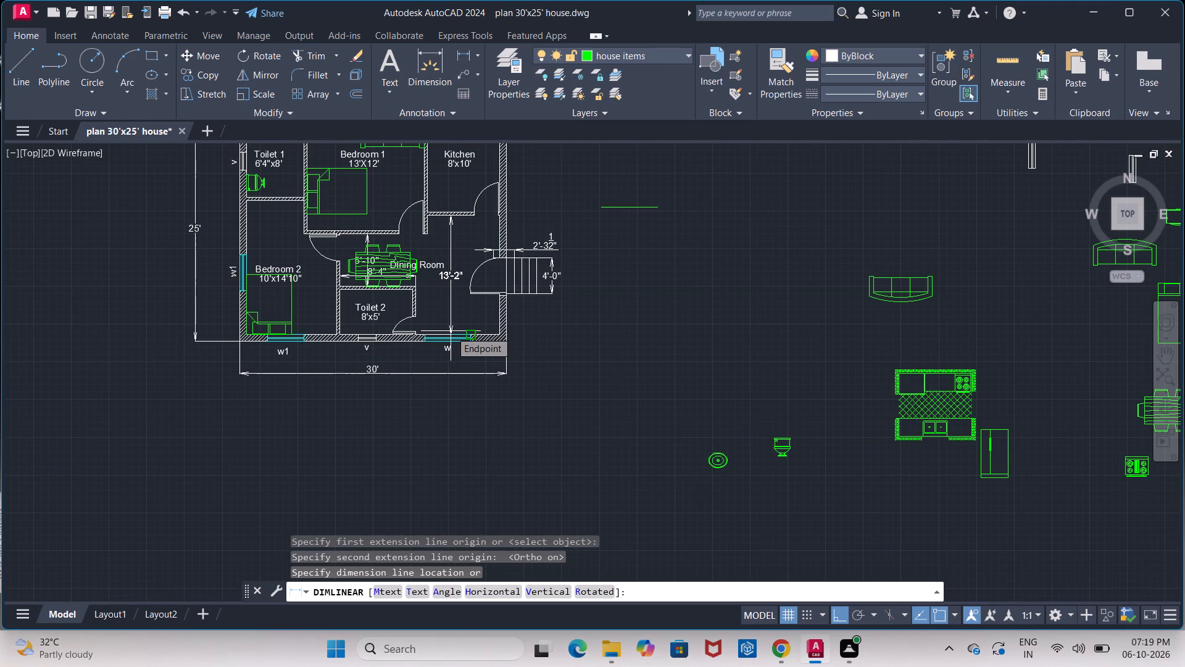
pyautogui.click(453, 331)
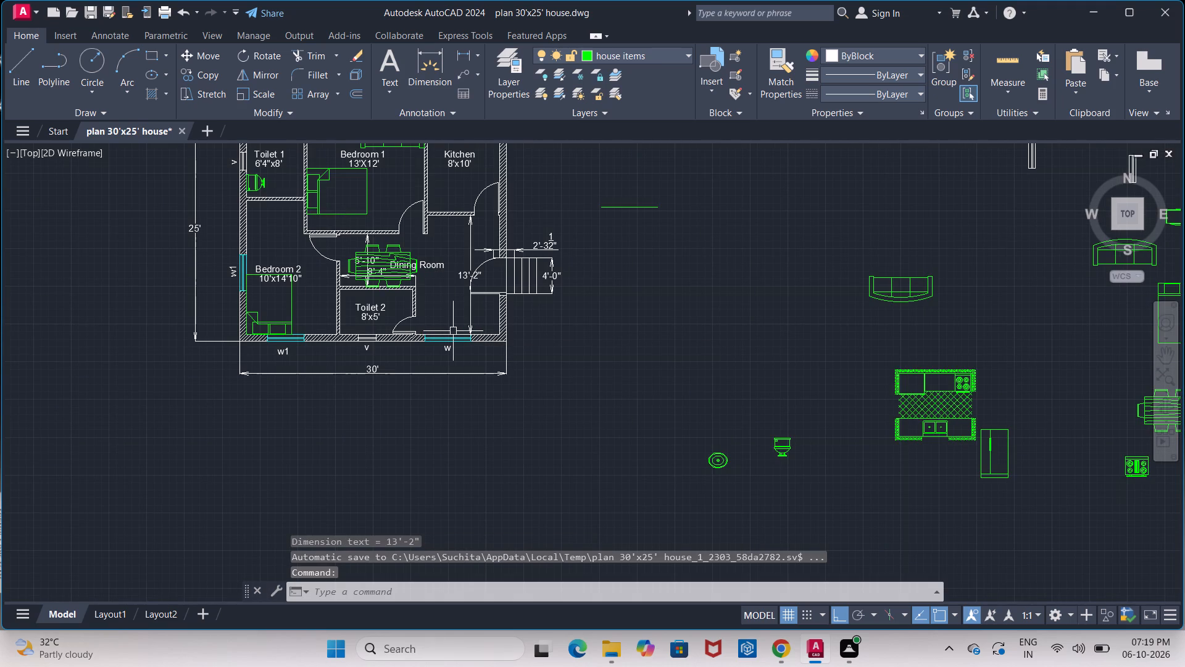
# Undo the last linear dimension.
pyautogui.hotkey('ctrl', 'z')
# Set the ventilator layer's colour to magenta.
pyautogui.scroll(-1, 750, 405)
pyautogui.moveTo(749, 405); pyautogui.dragTo(639, 408, button='middle')
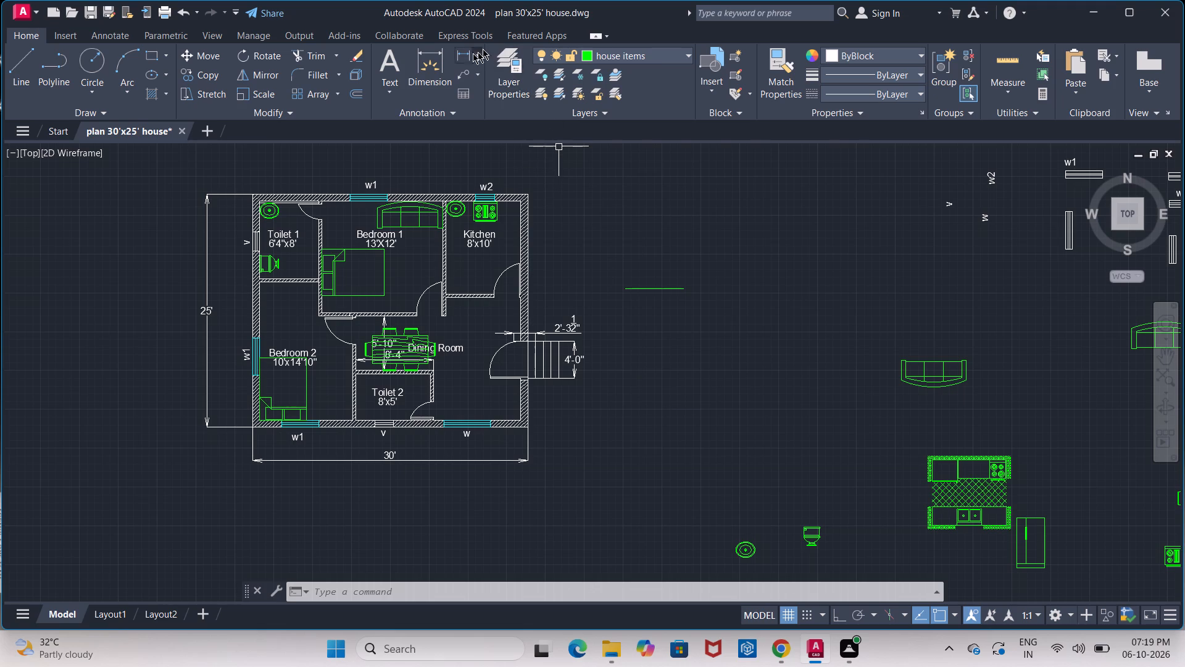
pyautogui.click(688, 54)
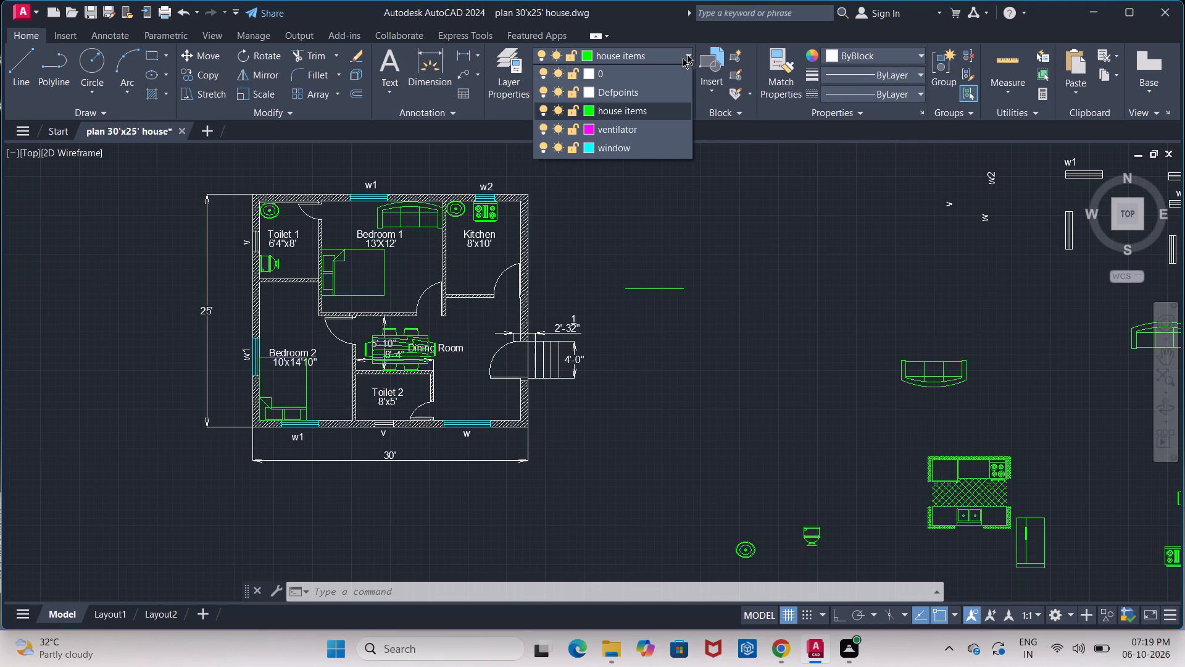
pyautogui.click(588, 127)
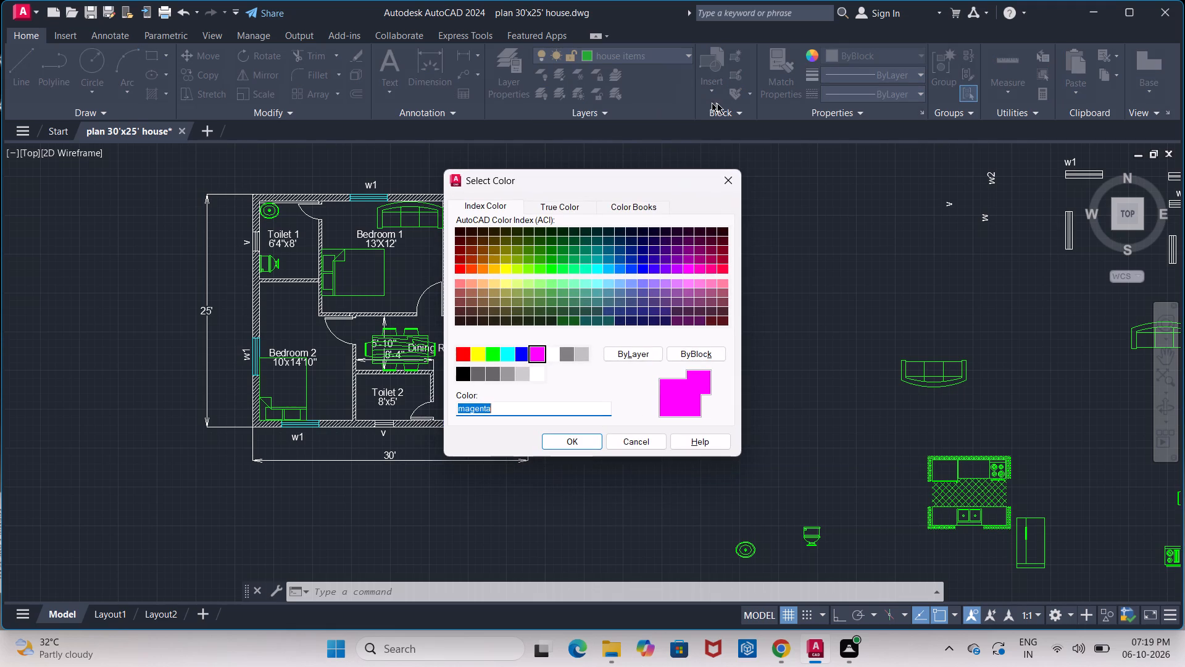
pyautogui.click(537, 352)
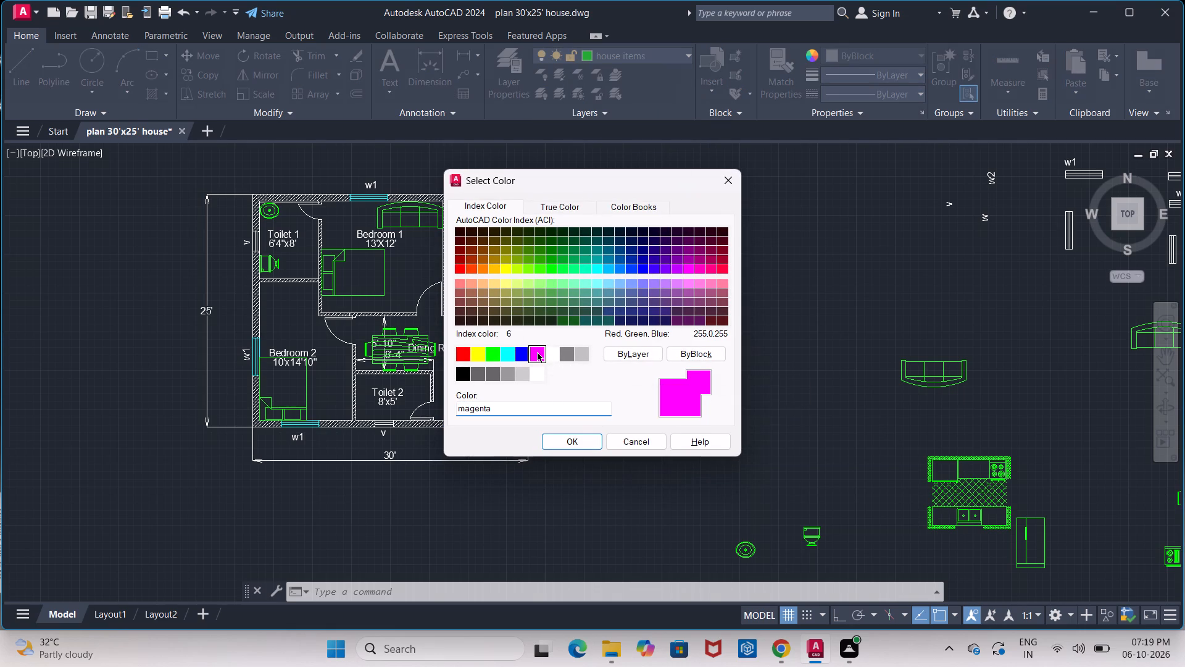
pyautogui.click(574, 441)
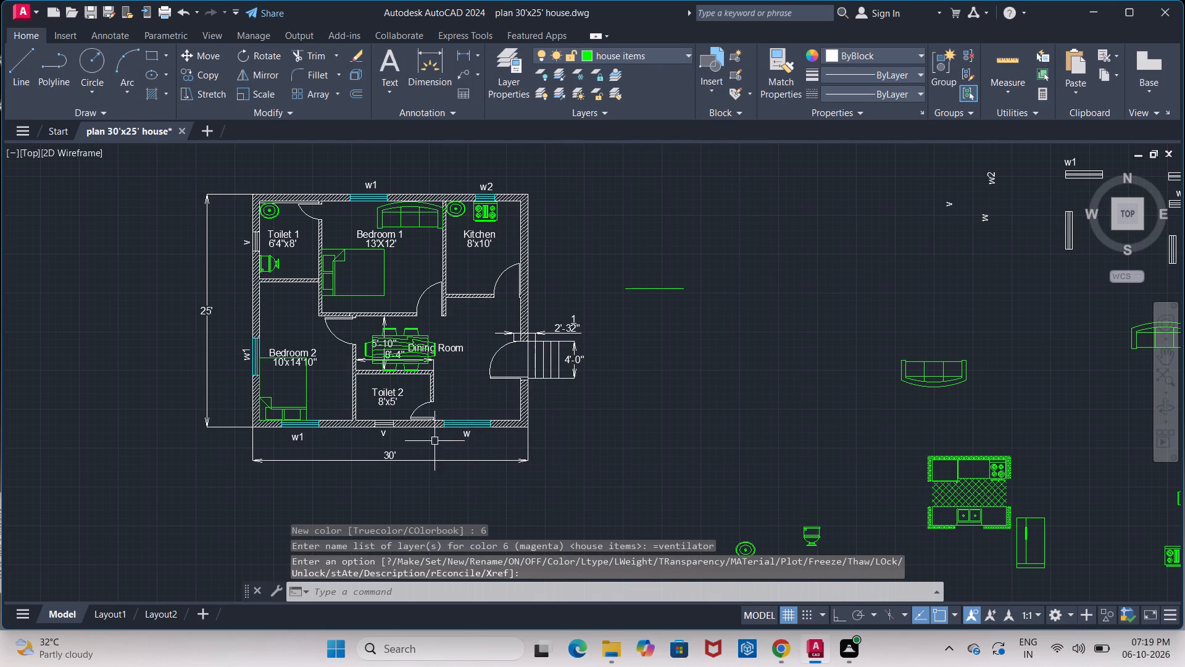
# Try to apply the ventilator layer's magenta colour to the Toilet 2 ventilator line and the Toilet 1 v label.
pyautogui.click(383, 424)
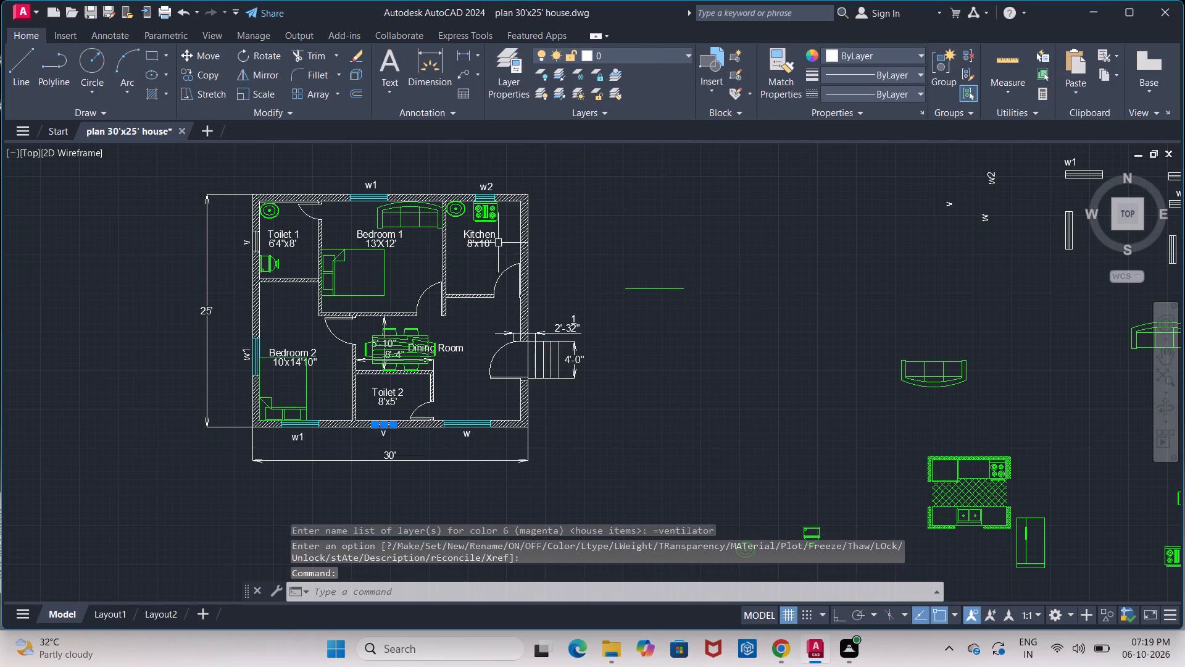
pyautogui.click(254, 241)
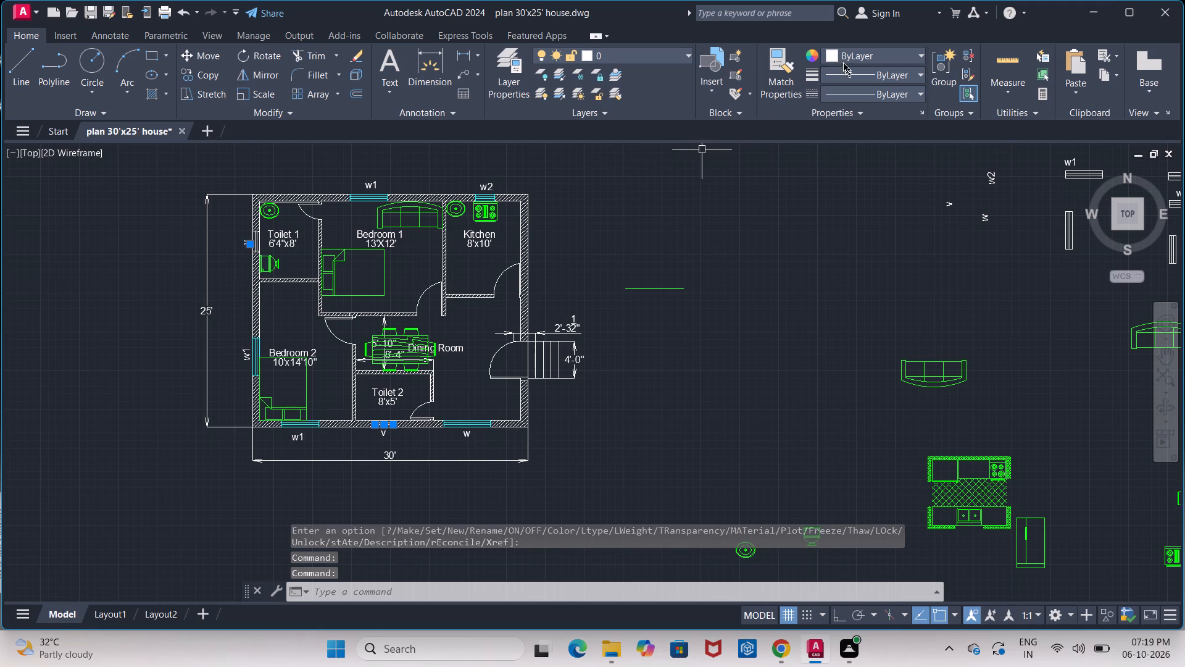
pyautogui.click(689, 55)
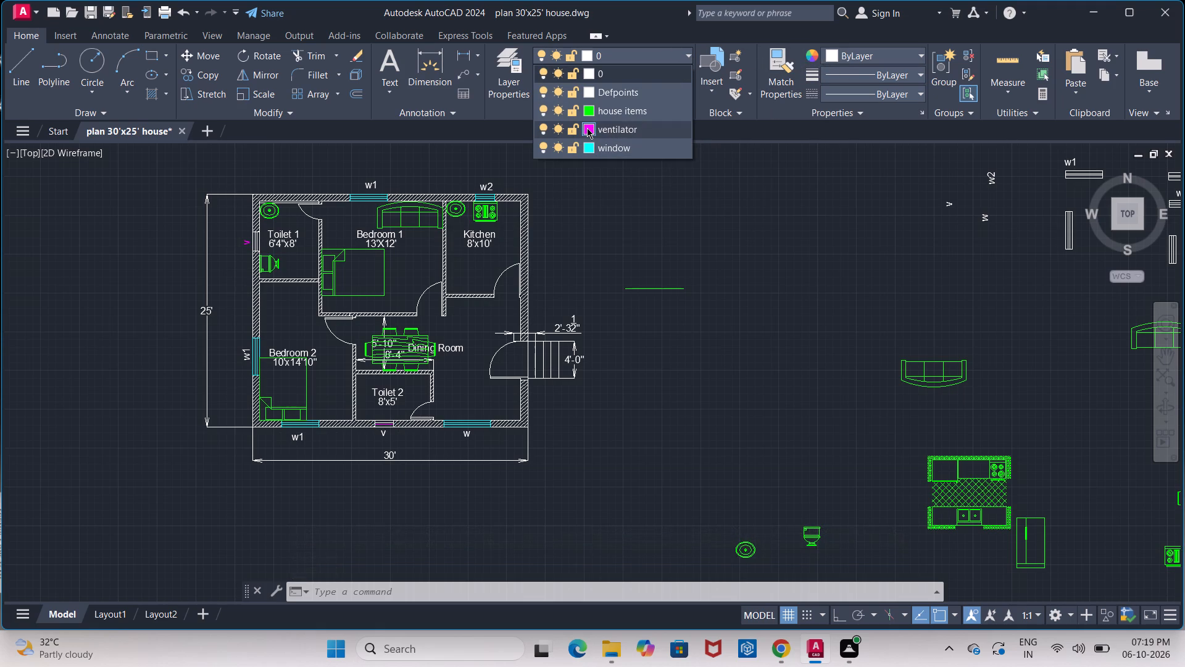
pyautogui.click(587, 127)
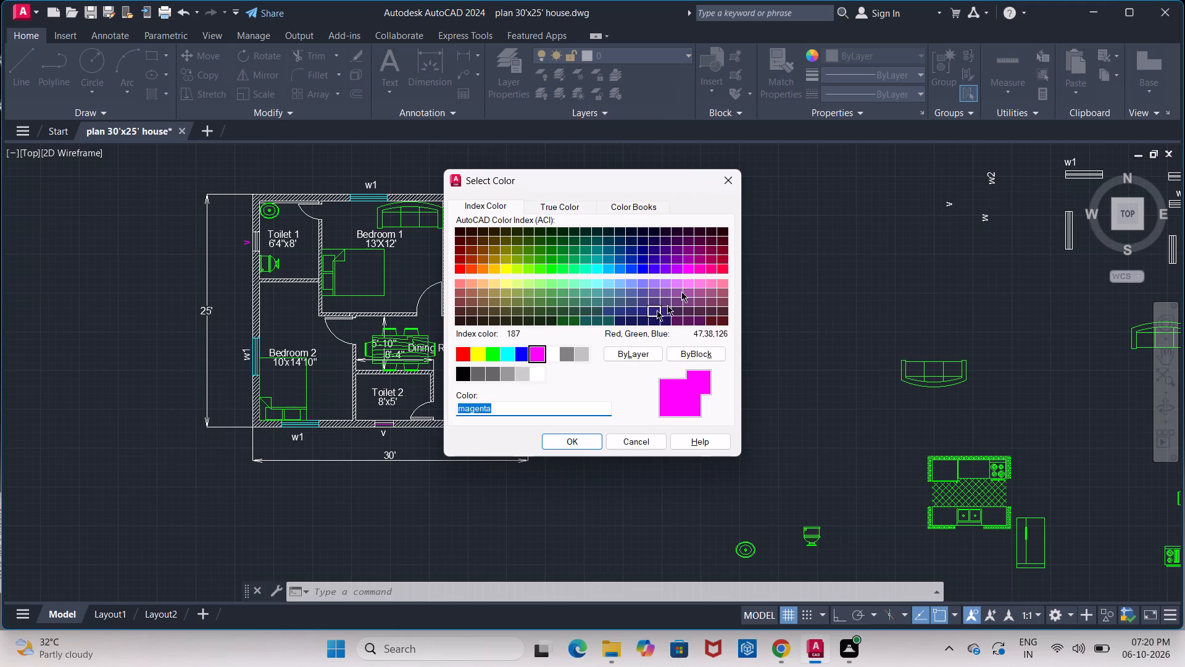
pyautogui.click(542, 359)
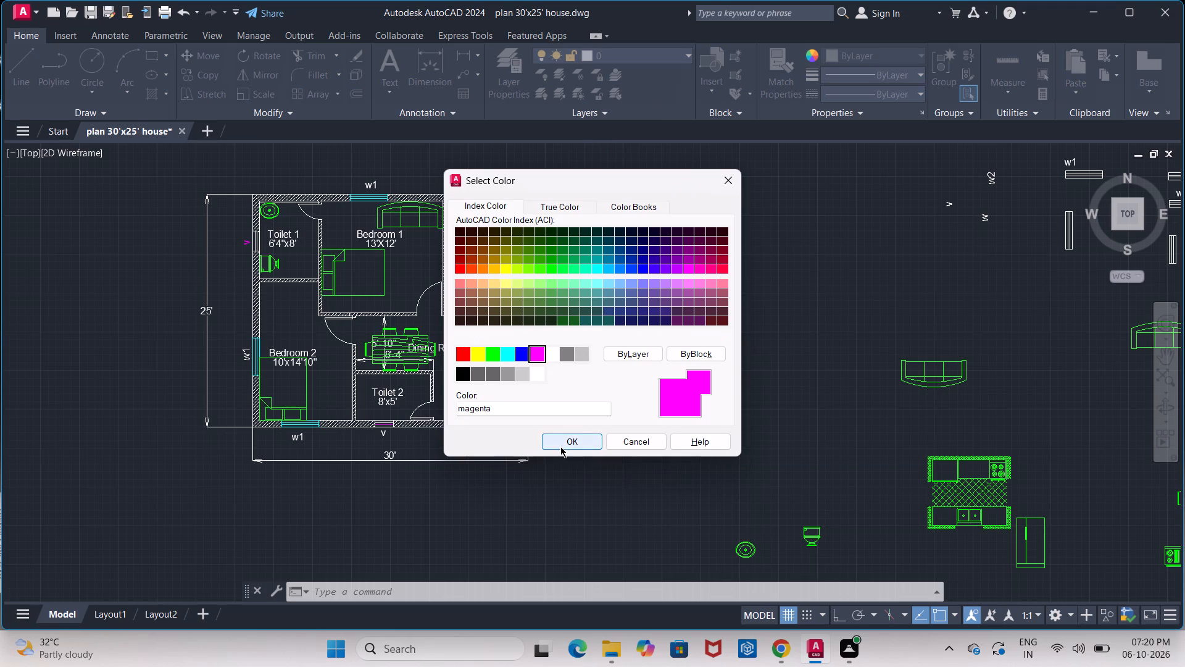
pyautogui.click(563, 442)
pyautogui.click(598, 434)
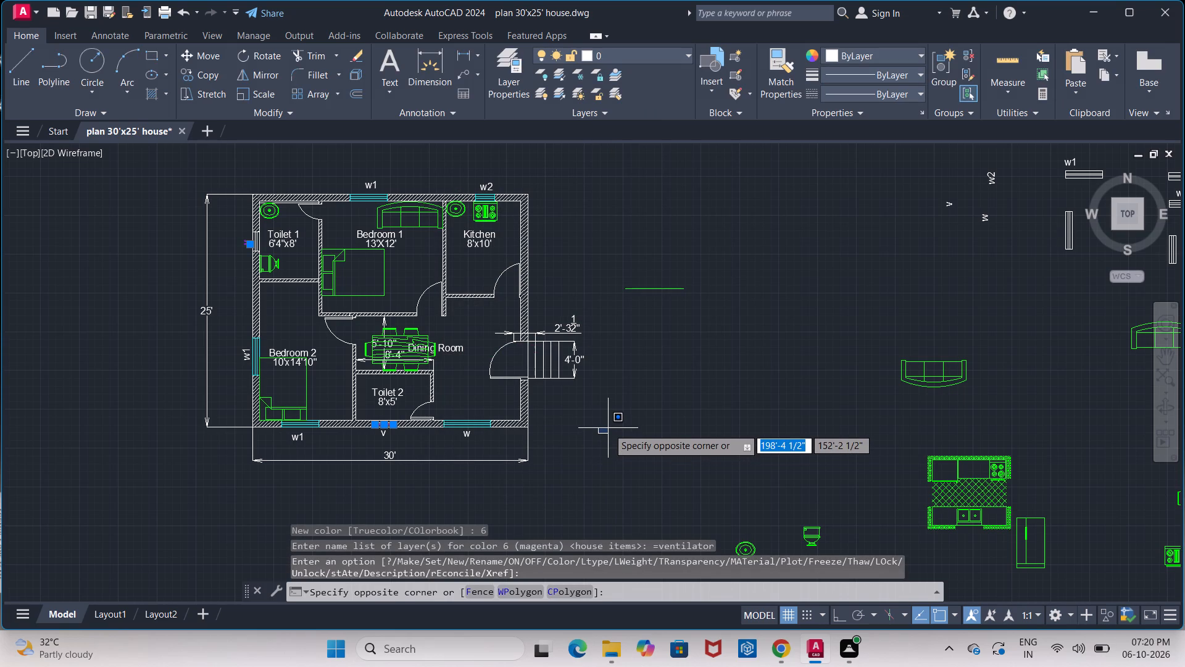
pyautogui.press('Escape')
pyautogui.press('Escape')
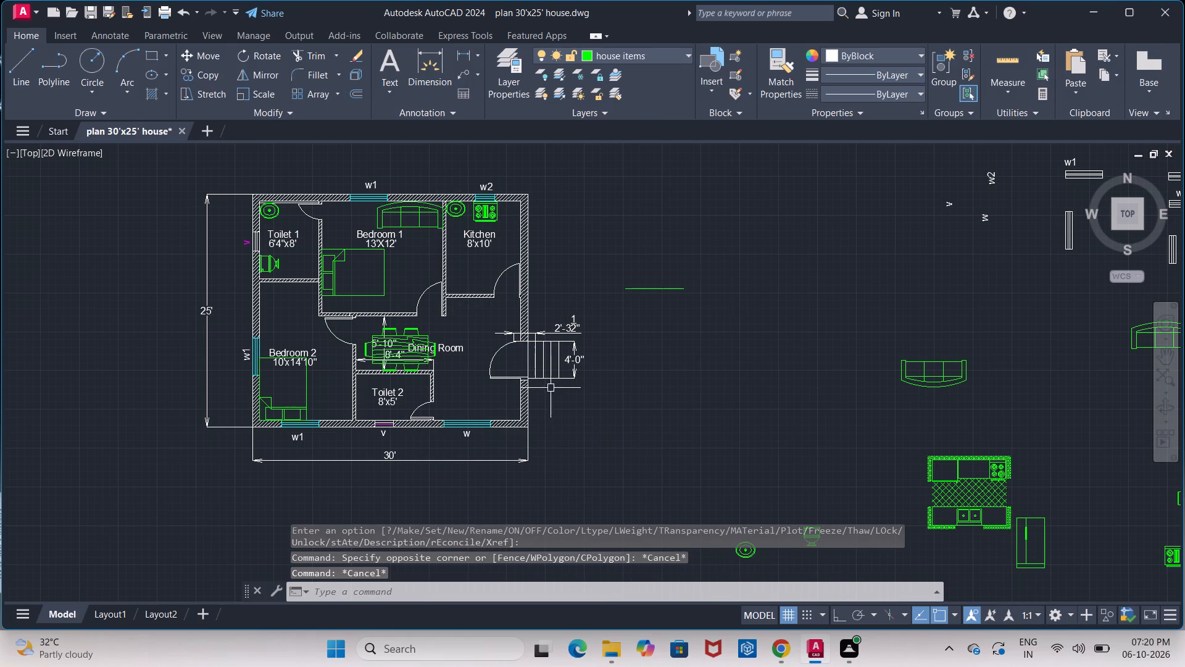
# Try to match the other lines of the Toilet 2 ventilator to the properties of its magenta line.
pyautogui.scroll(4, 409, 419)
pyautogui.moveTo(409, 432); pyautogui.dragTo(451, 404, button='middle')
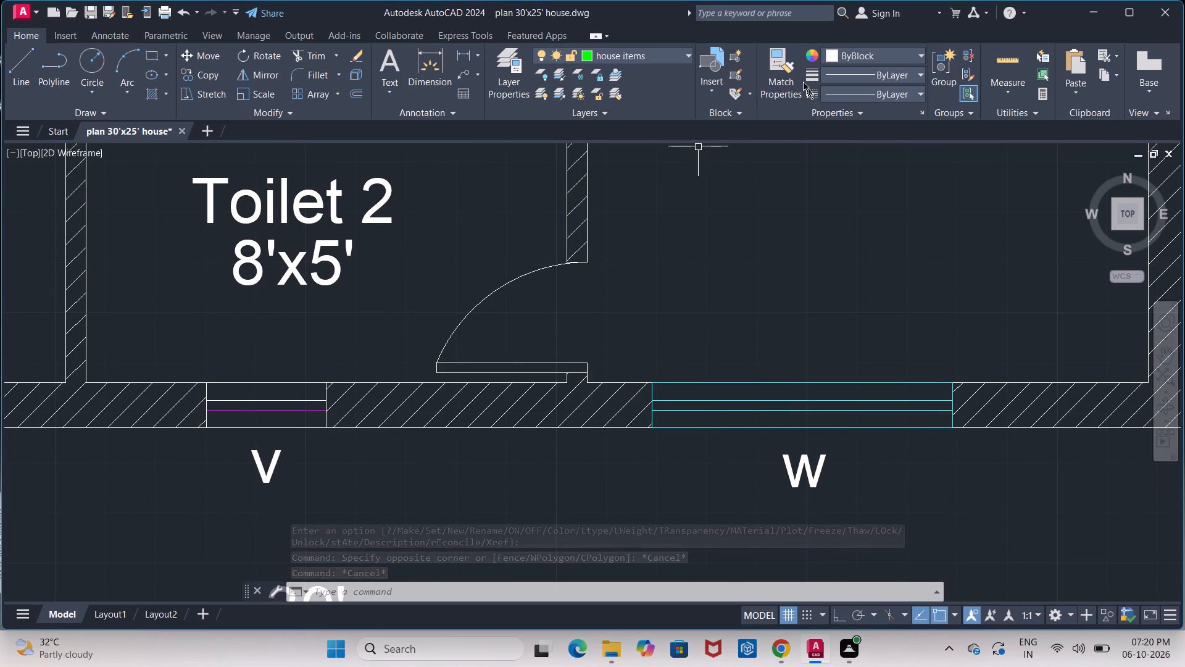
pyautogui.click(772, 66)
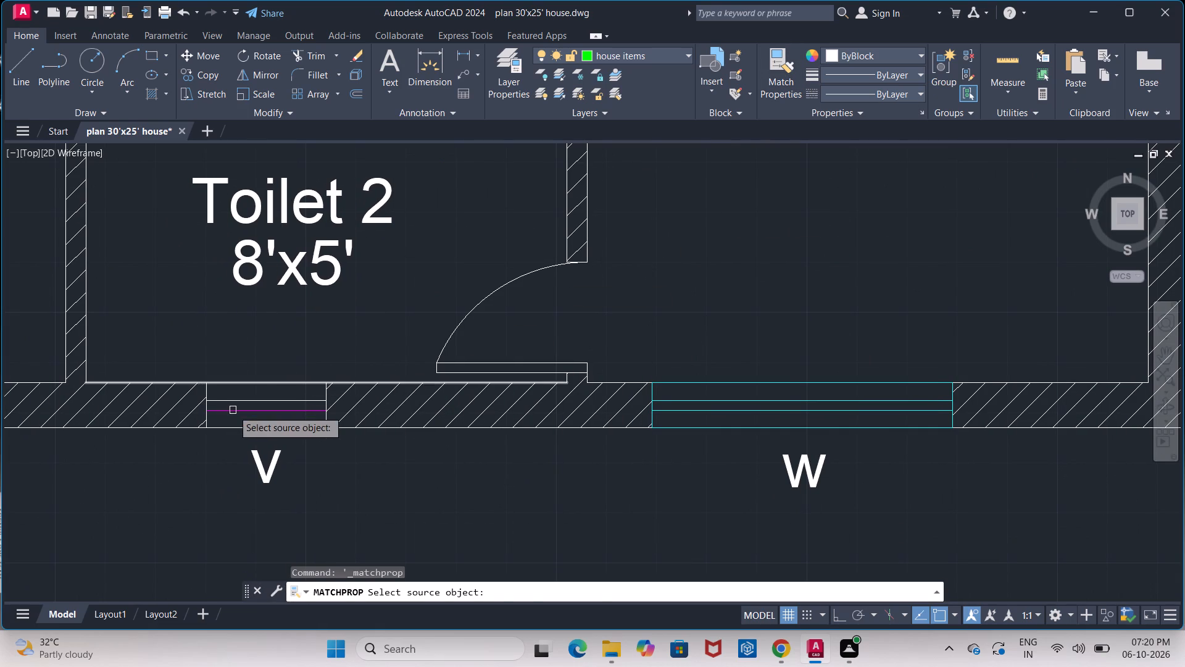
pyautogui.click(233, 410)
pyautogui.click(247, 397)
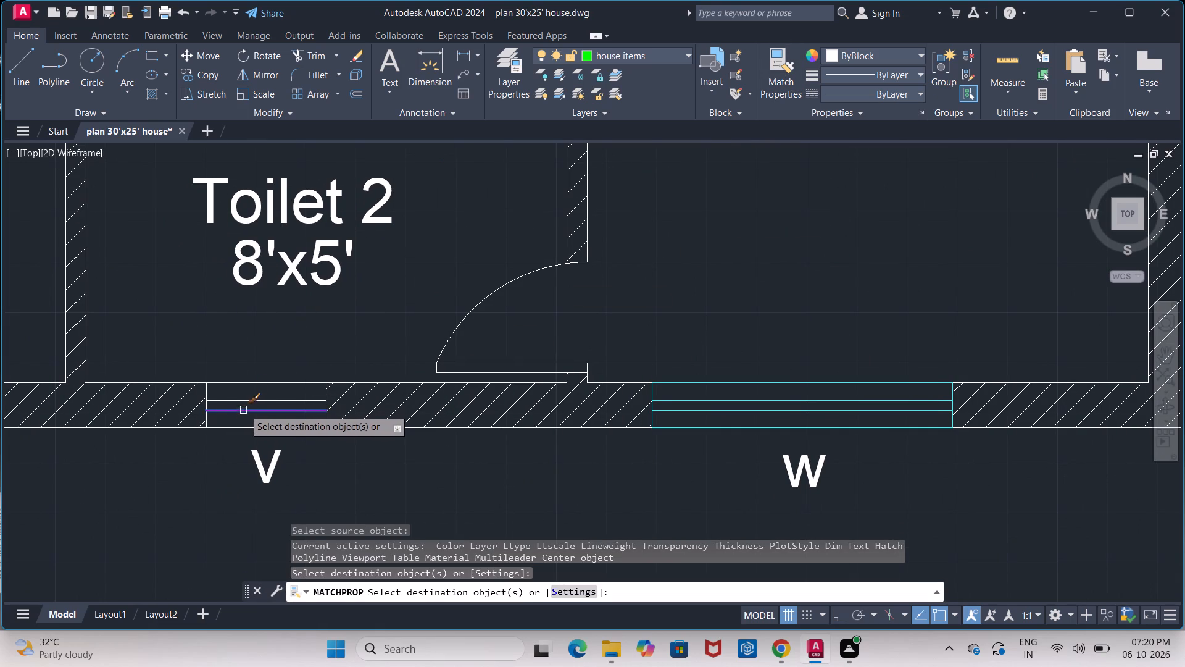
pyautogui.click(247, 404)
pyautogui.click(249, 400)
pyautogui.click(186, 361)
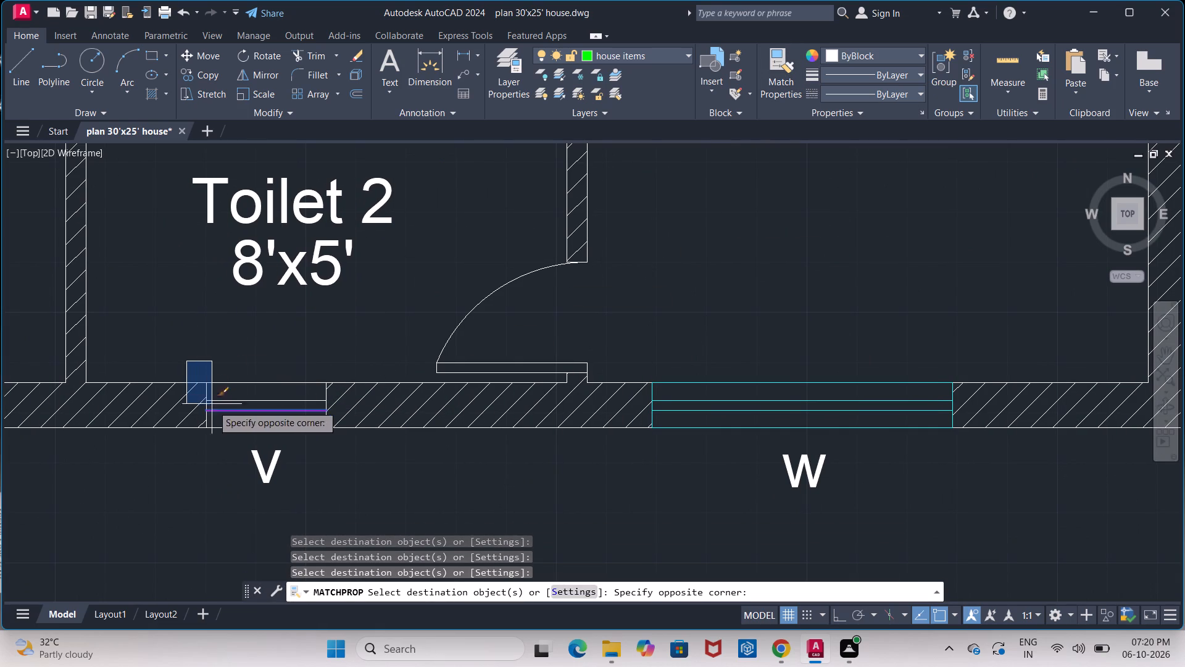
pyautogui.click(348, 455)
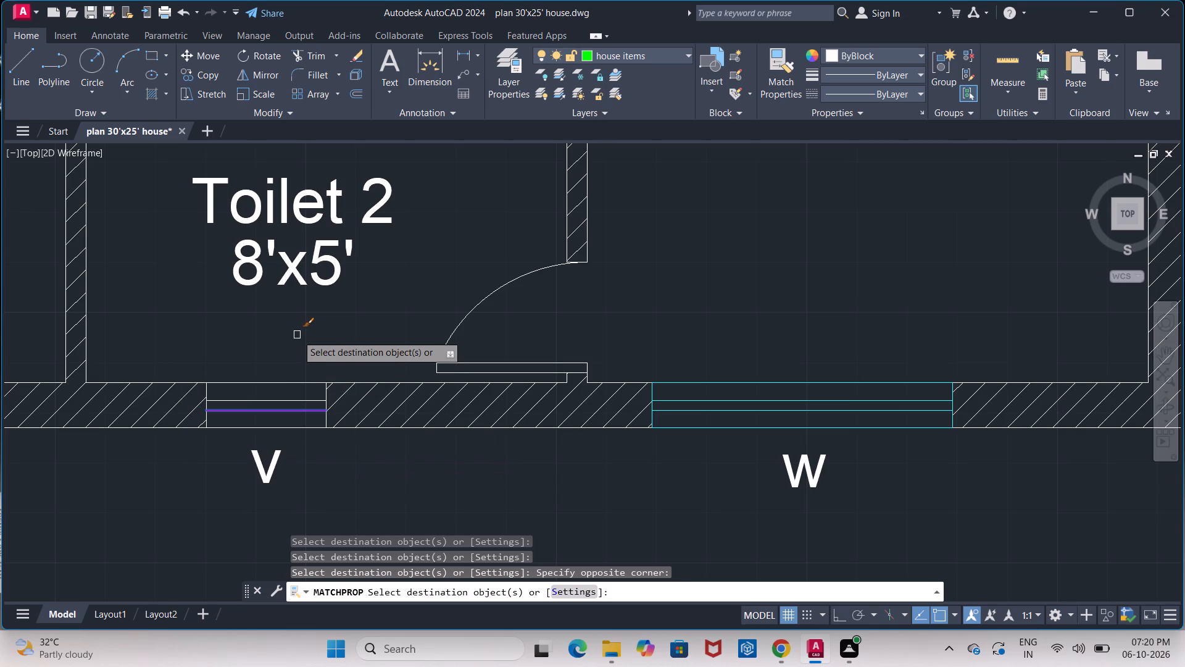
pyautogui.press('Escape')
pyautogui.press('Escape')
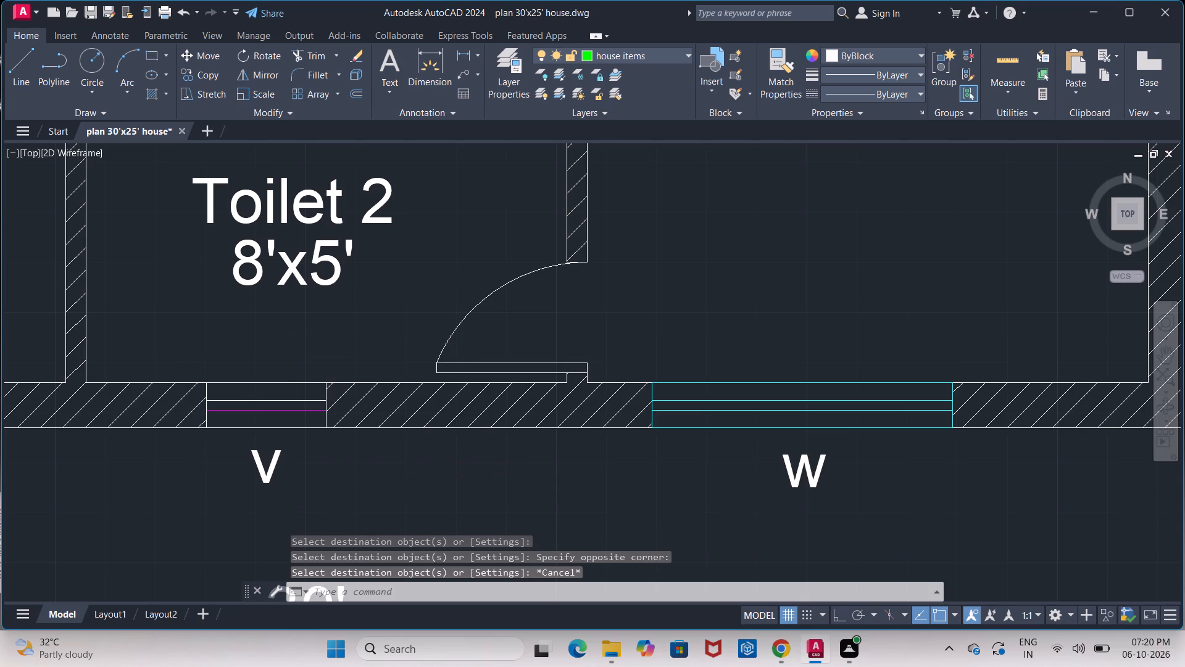
# Apply the ventilator layer's magenta colour to the Toilet 2 ventilator lines and the Toilet 1 ventilator lines.
pyautogui.click(196, 358)
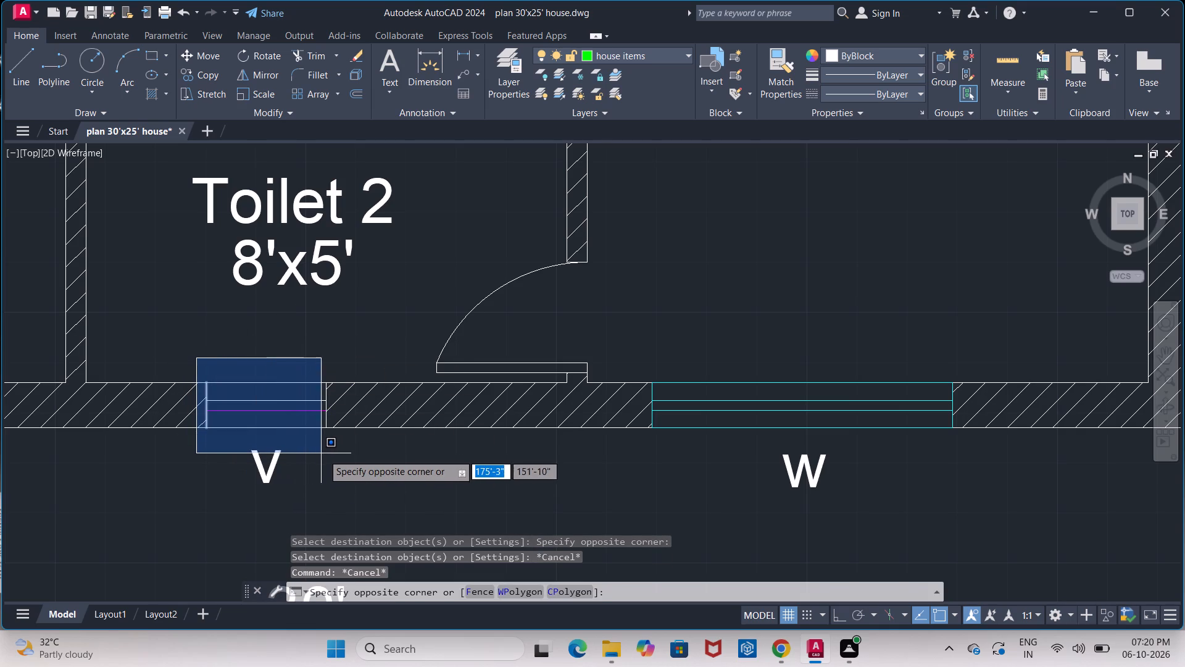
pyautogui.click(335, 456)
pyautogui.scroll(-4, 336, 456)
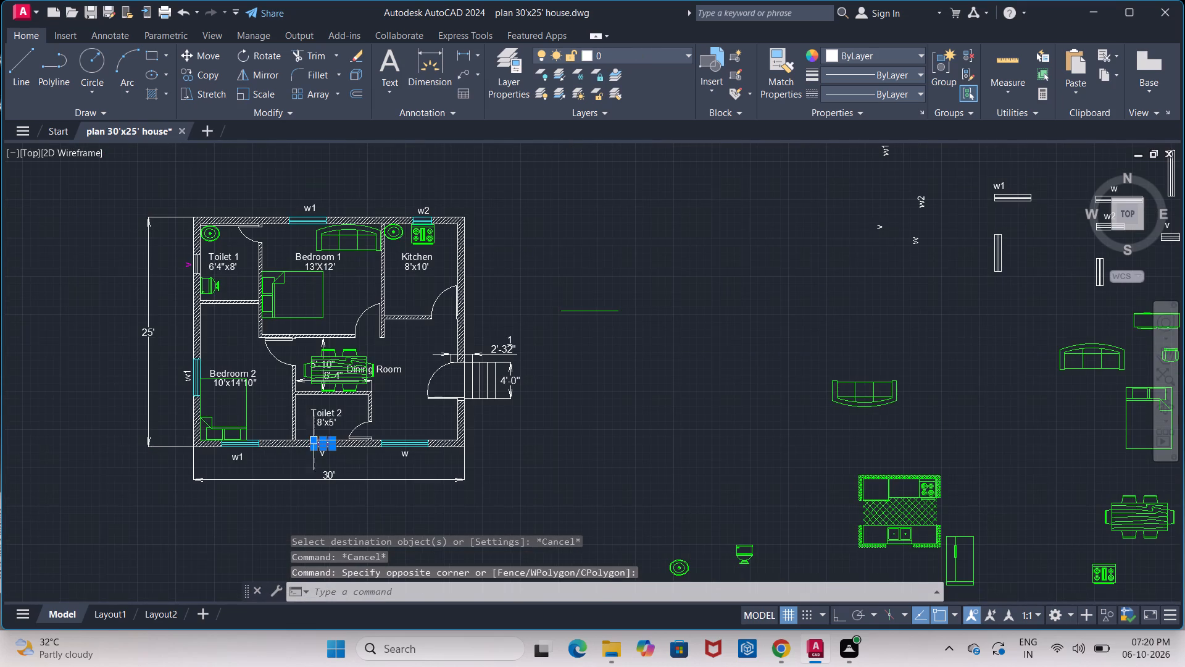
pyautogui.scroll(2, 197, 283)
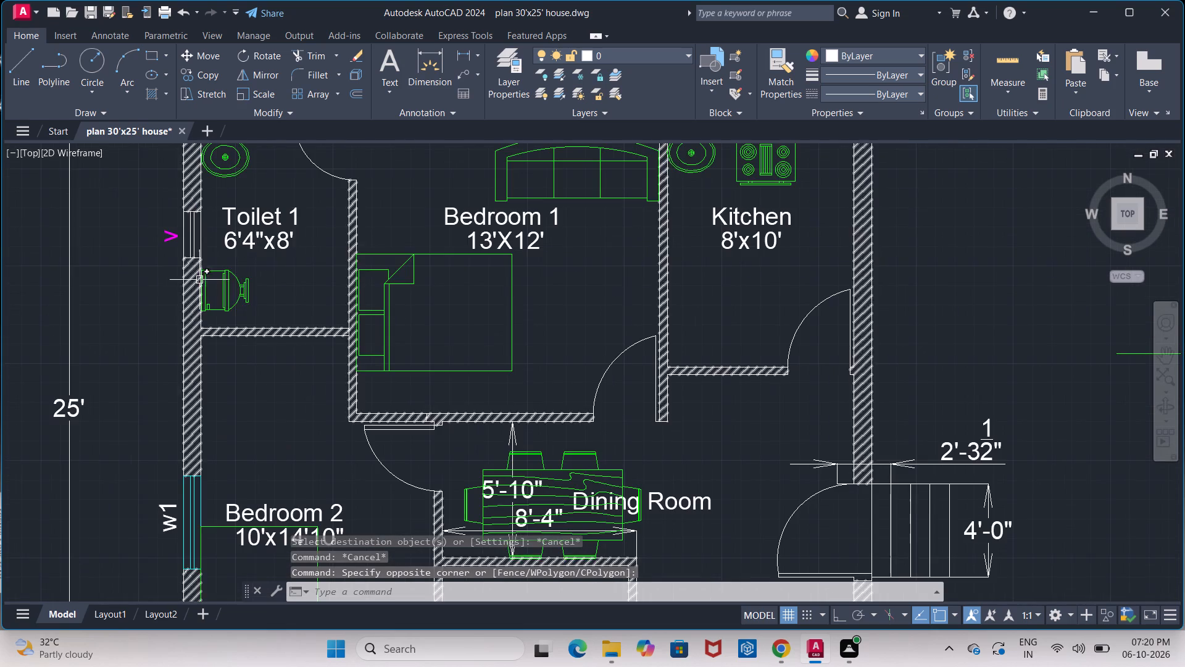
pyautogui.scroll(2, 167, 235)
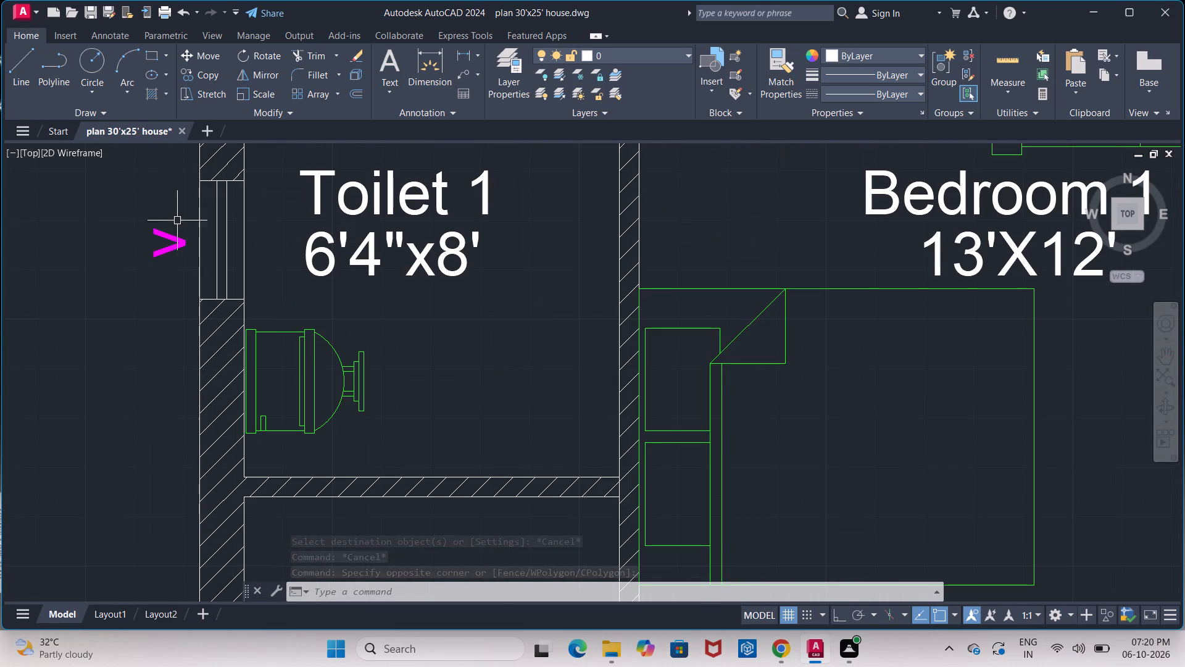
pyautogui.click(180, 178)
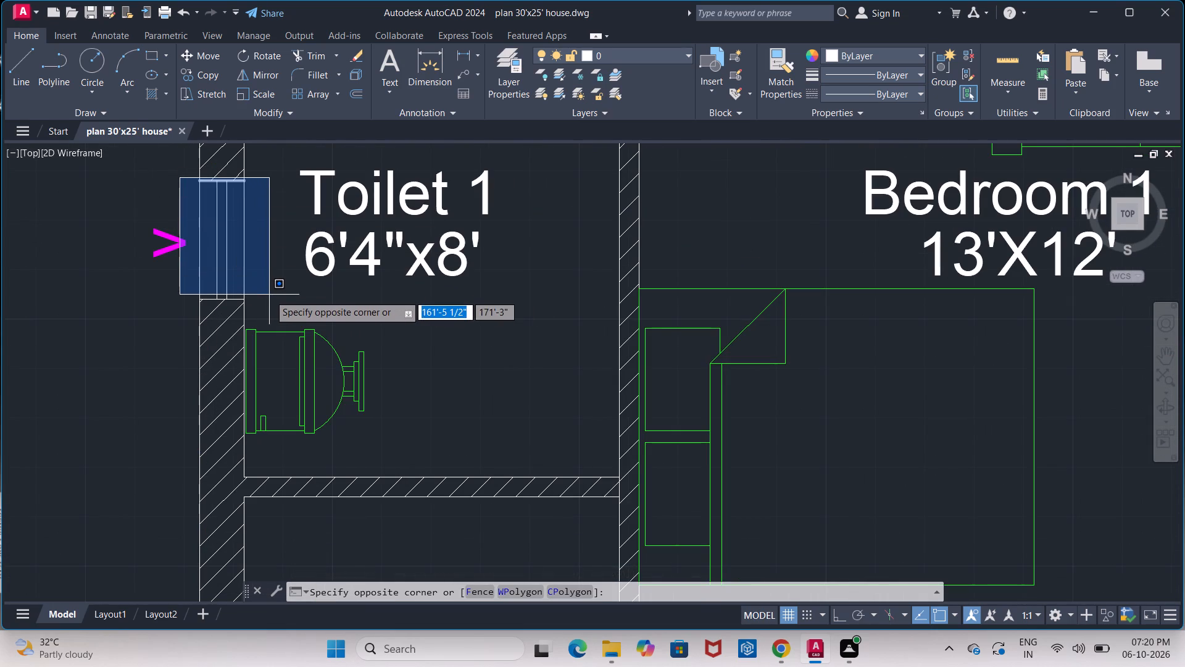
pyautogui.click(272, 306)
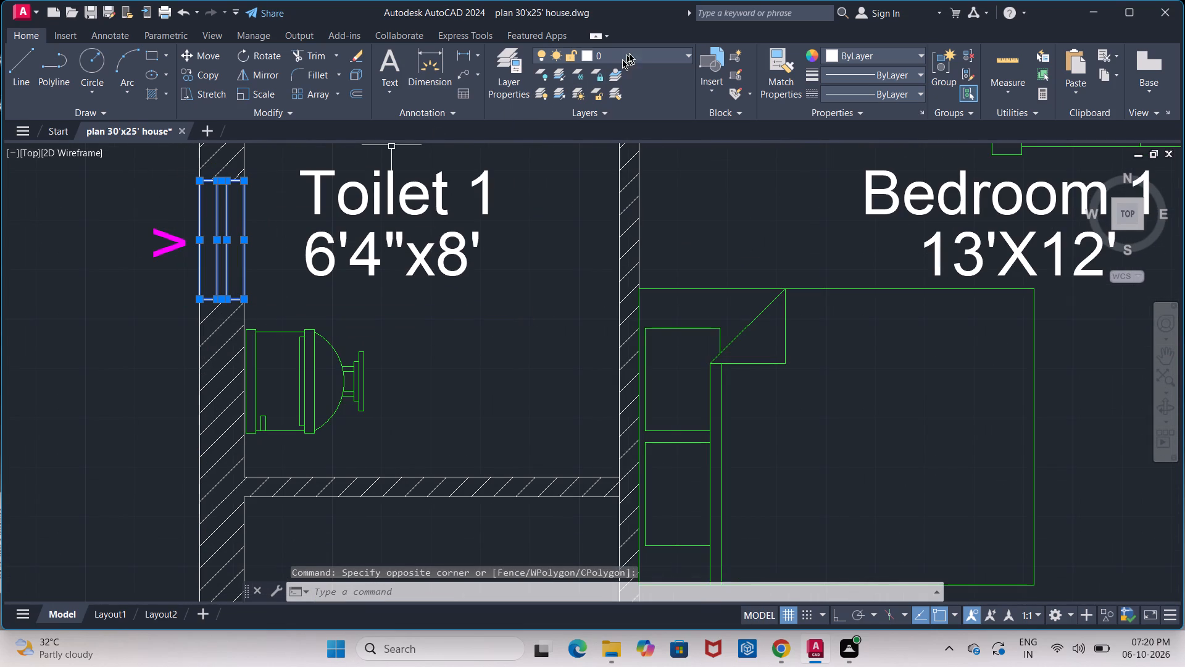
pyautogui.click(686, 58)
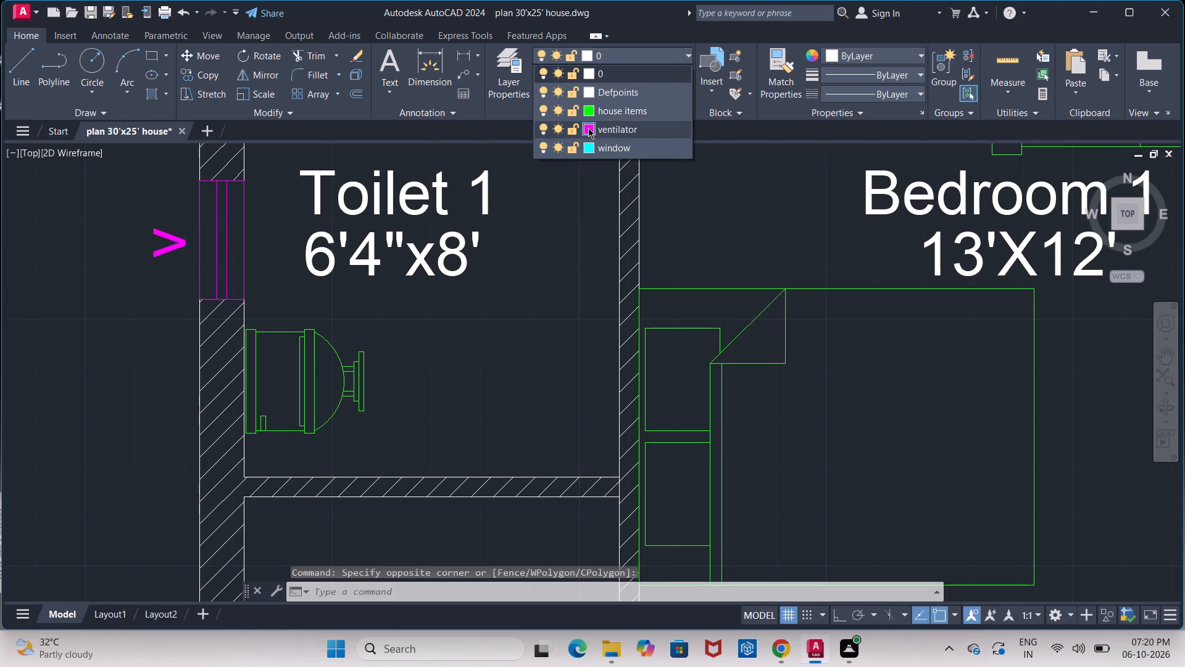
pyautogui.click(588, 128)
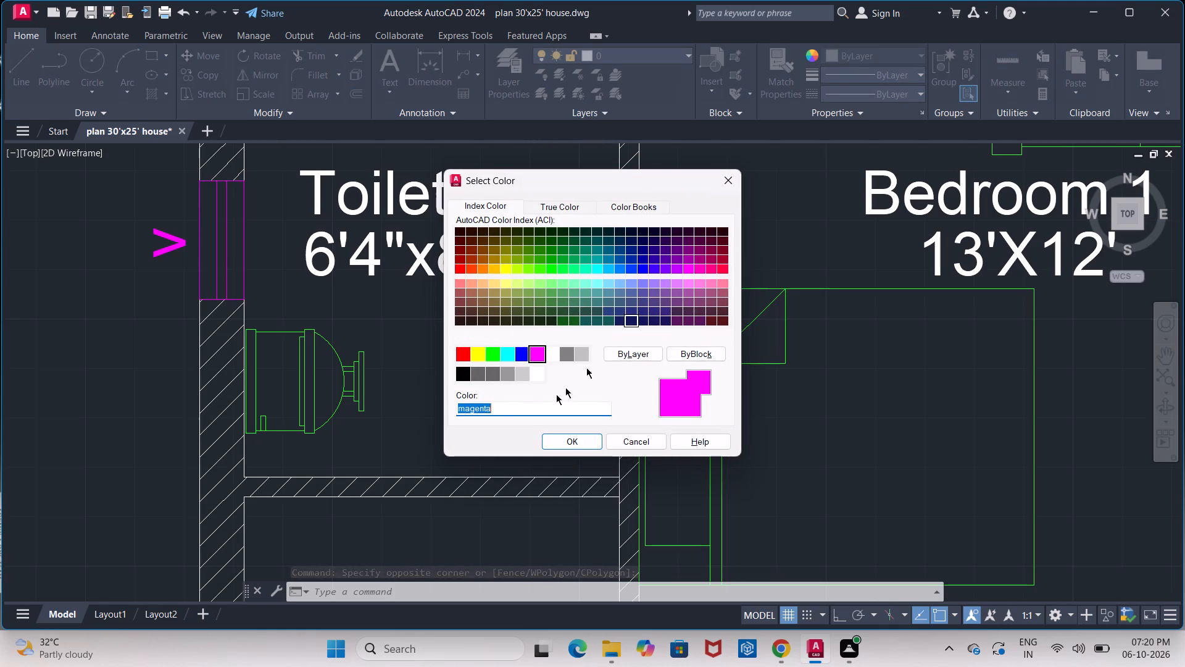
pyautogui.click(551, 438)
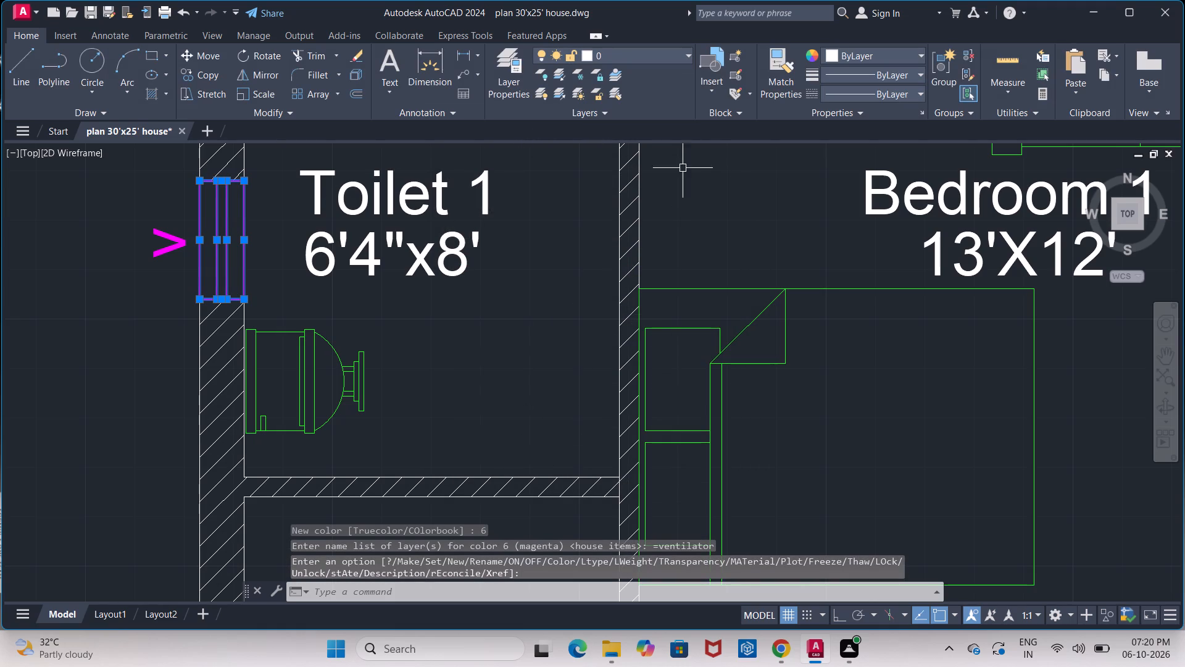
pyautogui.click(683, 55)
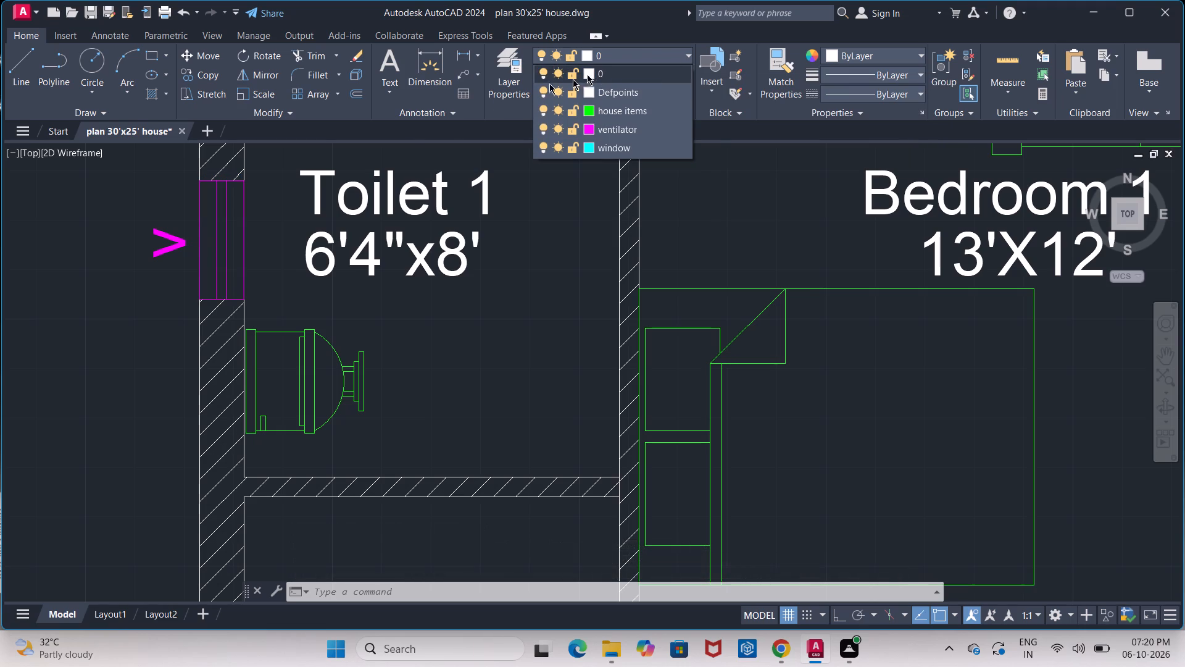
pyautogui.click(134, 209)
pyautogui.click(141, 207)
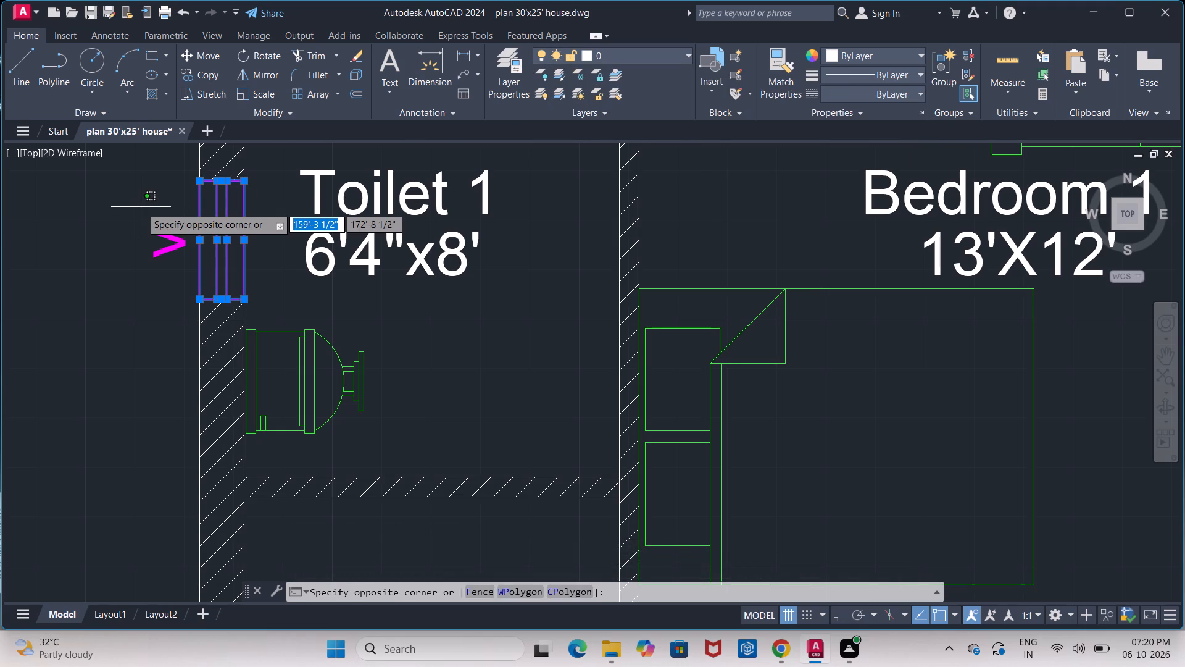
pyautogui.press('Escape')
pyautogui.press('Escape')
pyautogui.press('Escape')
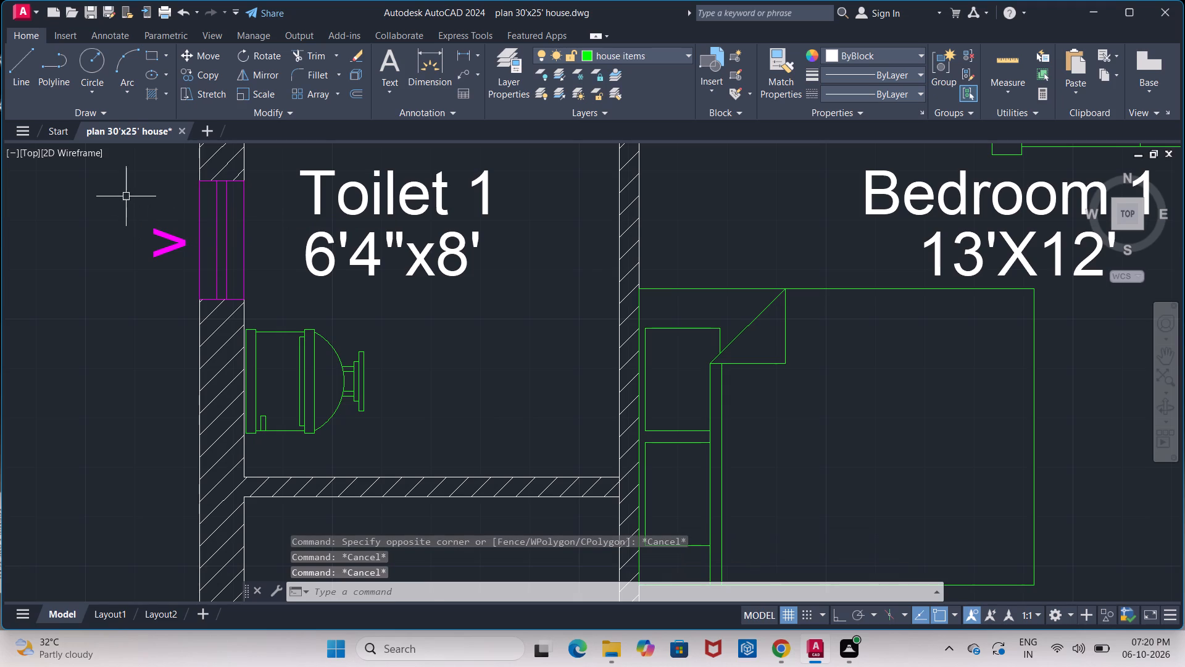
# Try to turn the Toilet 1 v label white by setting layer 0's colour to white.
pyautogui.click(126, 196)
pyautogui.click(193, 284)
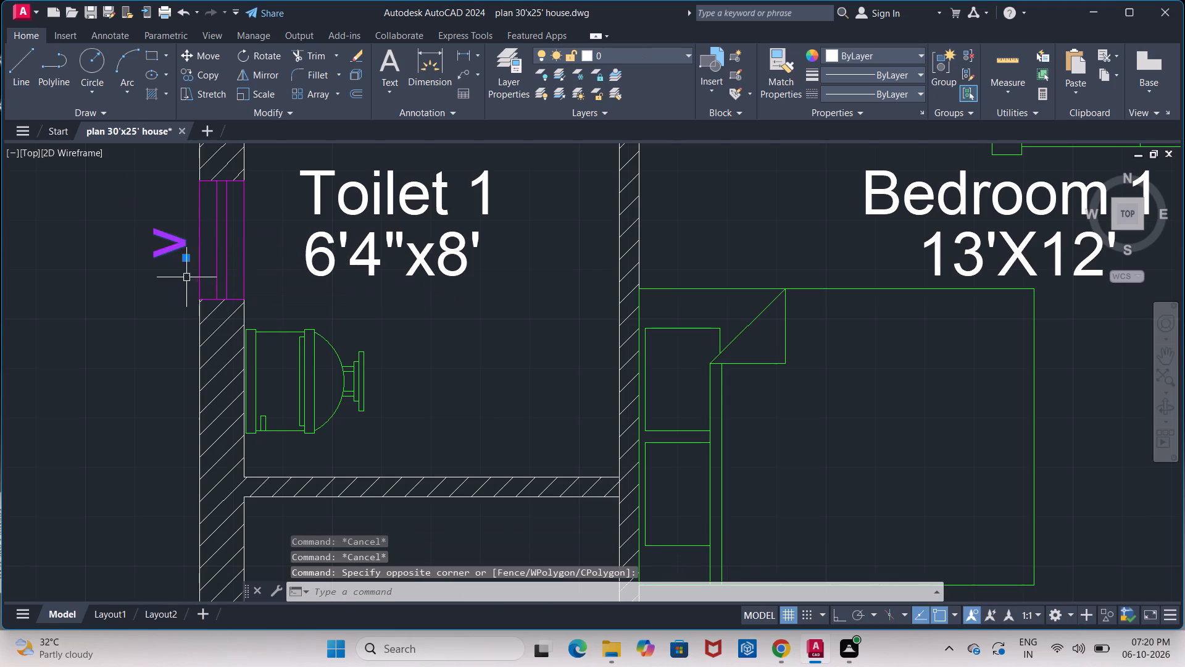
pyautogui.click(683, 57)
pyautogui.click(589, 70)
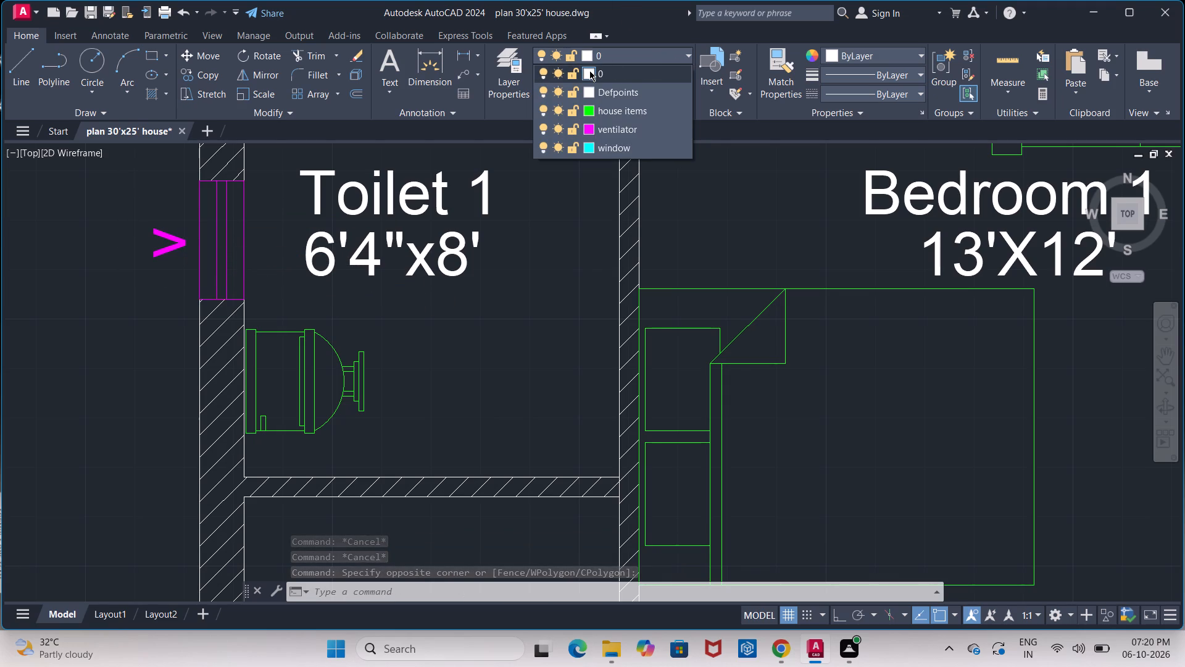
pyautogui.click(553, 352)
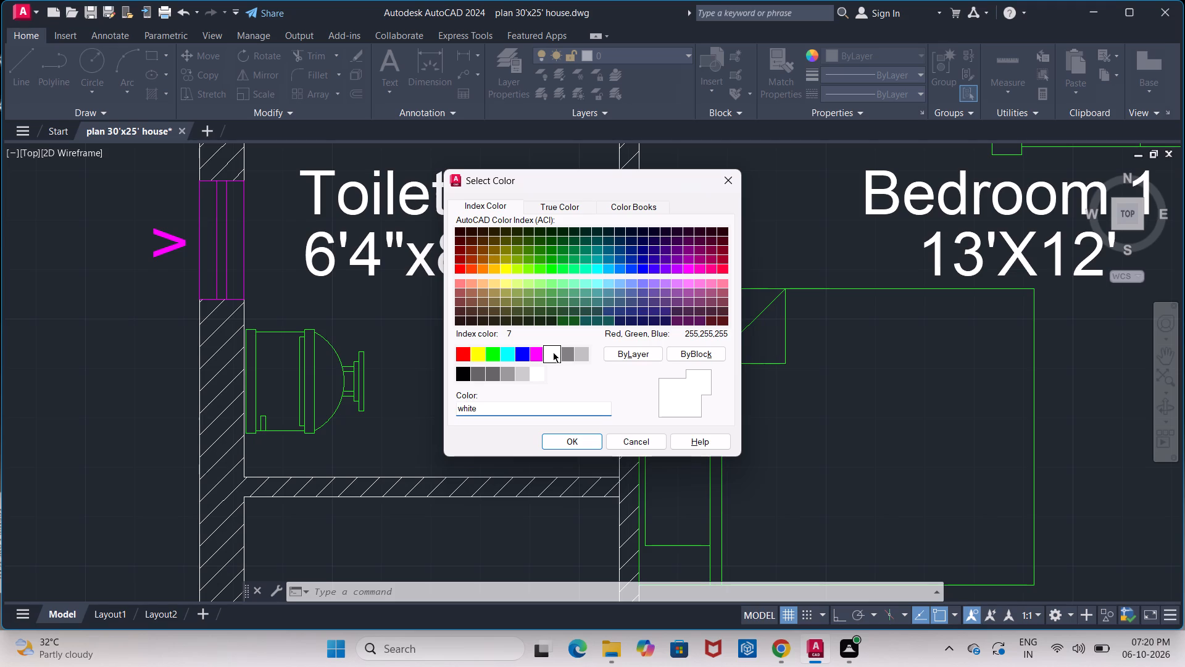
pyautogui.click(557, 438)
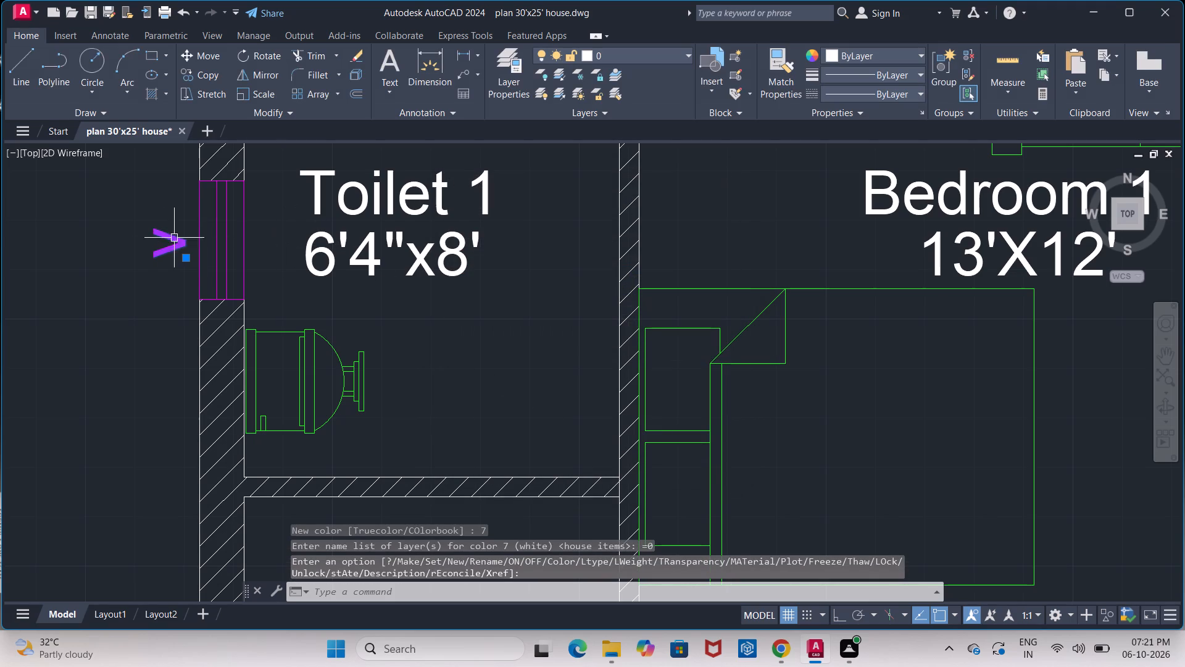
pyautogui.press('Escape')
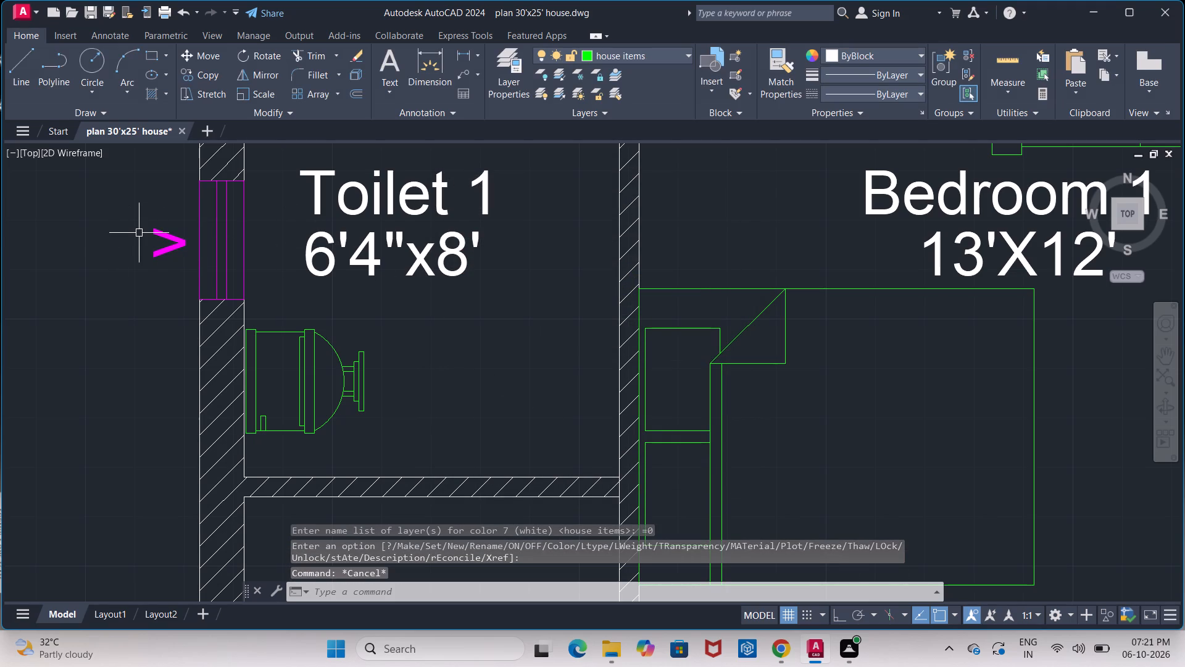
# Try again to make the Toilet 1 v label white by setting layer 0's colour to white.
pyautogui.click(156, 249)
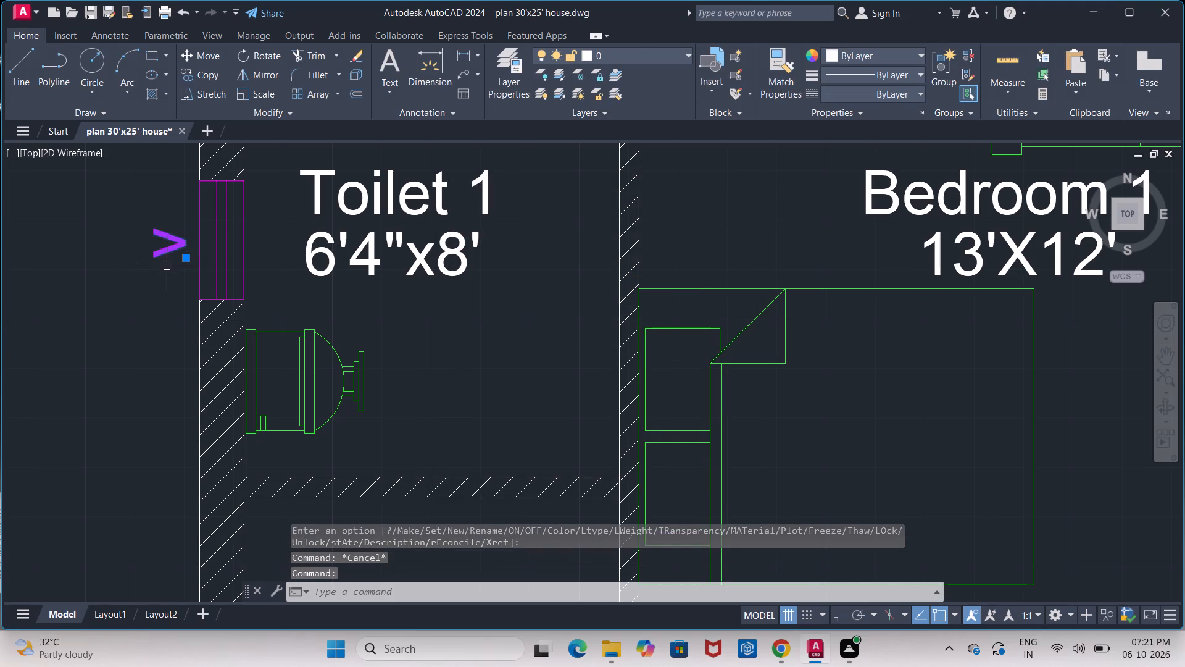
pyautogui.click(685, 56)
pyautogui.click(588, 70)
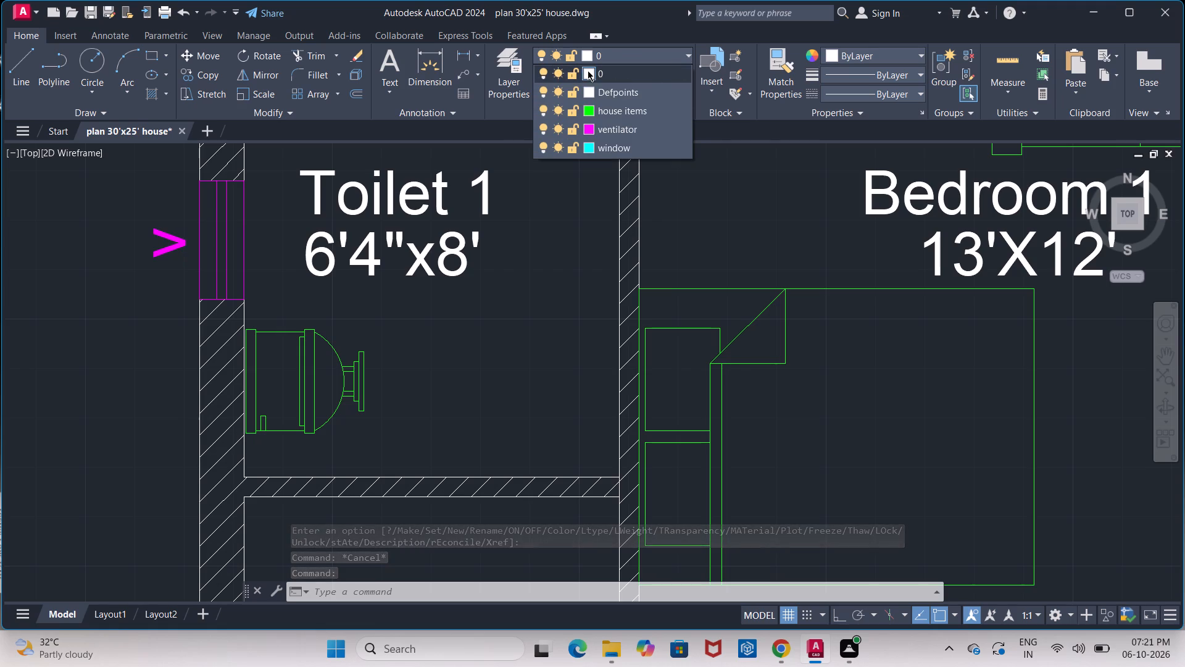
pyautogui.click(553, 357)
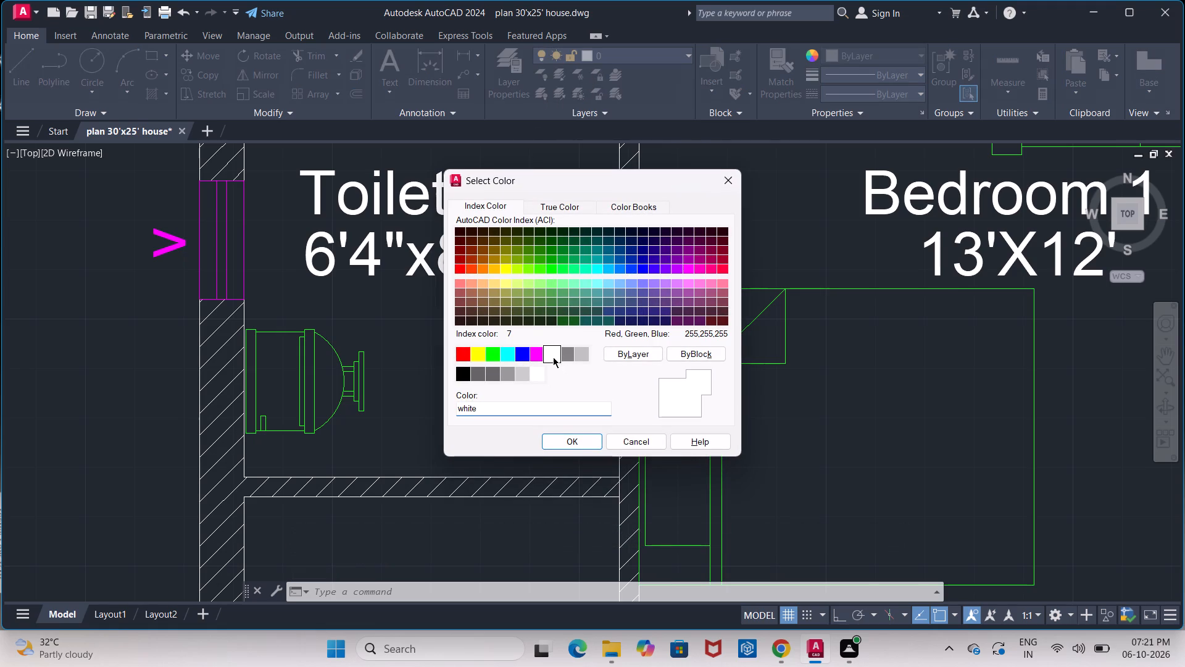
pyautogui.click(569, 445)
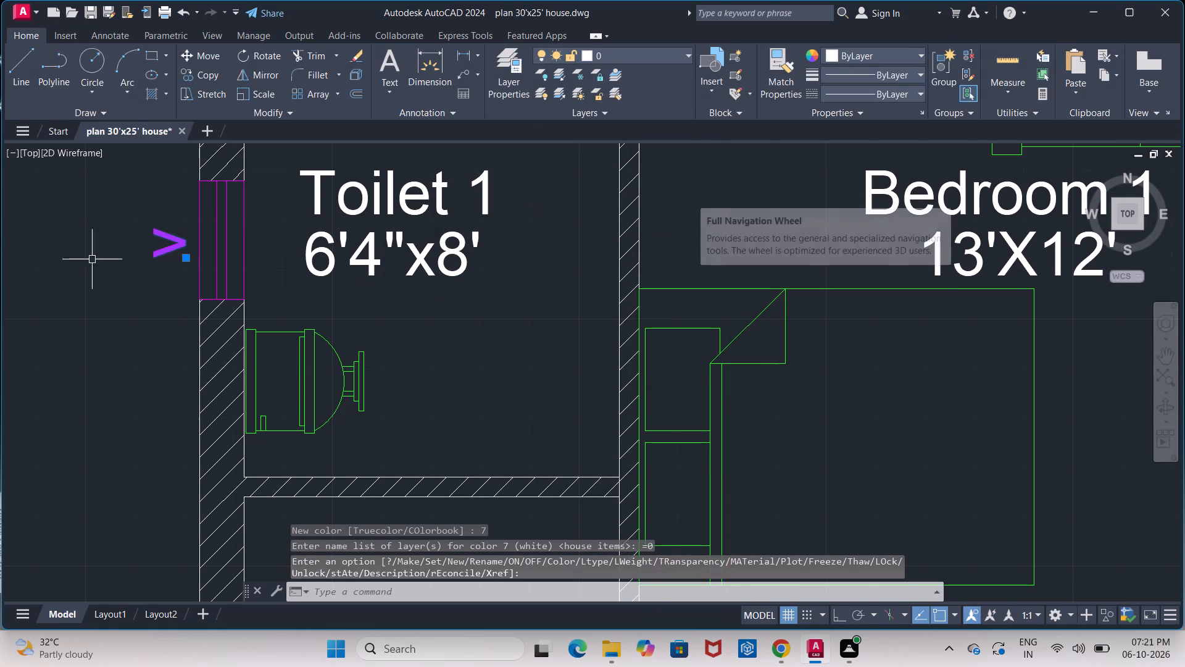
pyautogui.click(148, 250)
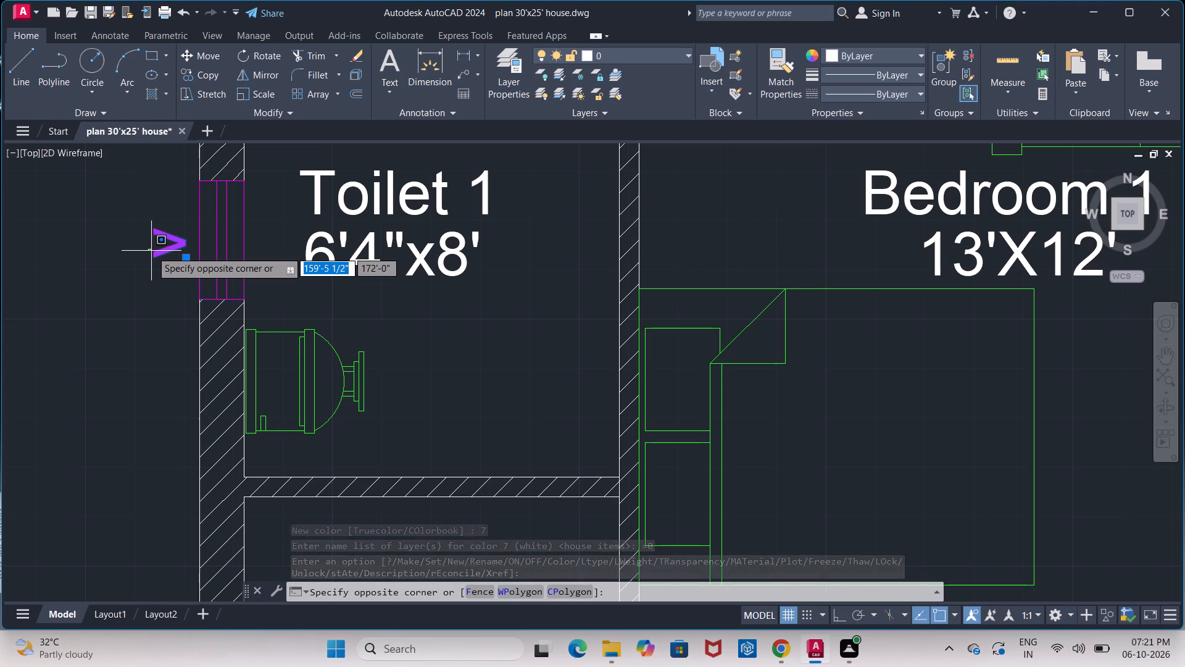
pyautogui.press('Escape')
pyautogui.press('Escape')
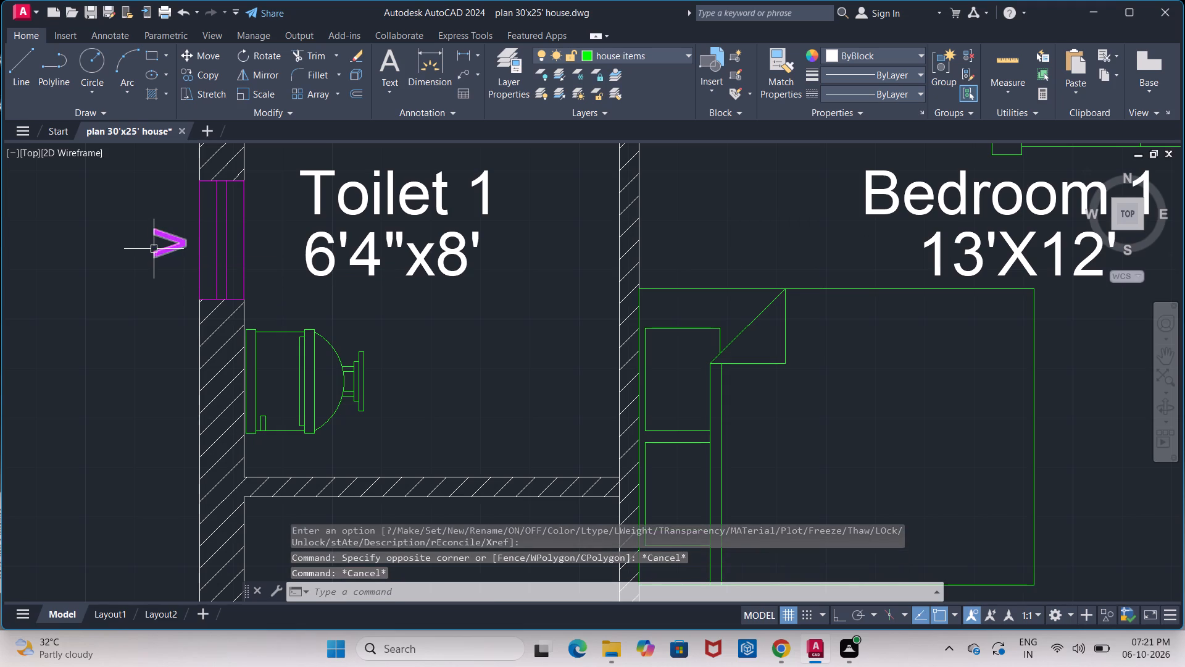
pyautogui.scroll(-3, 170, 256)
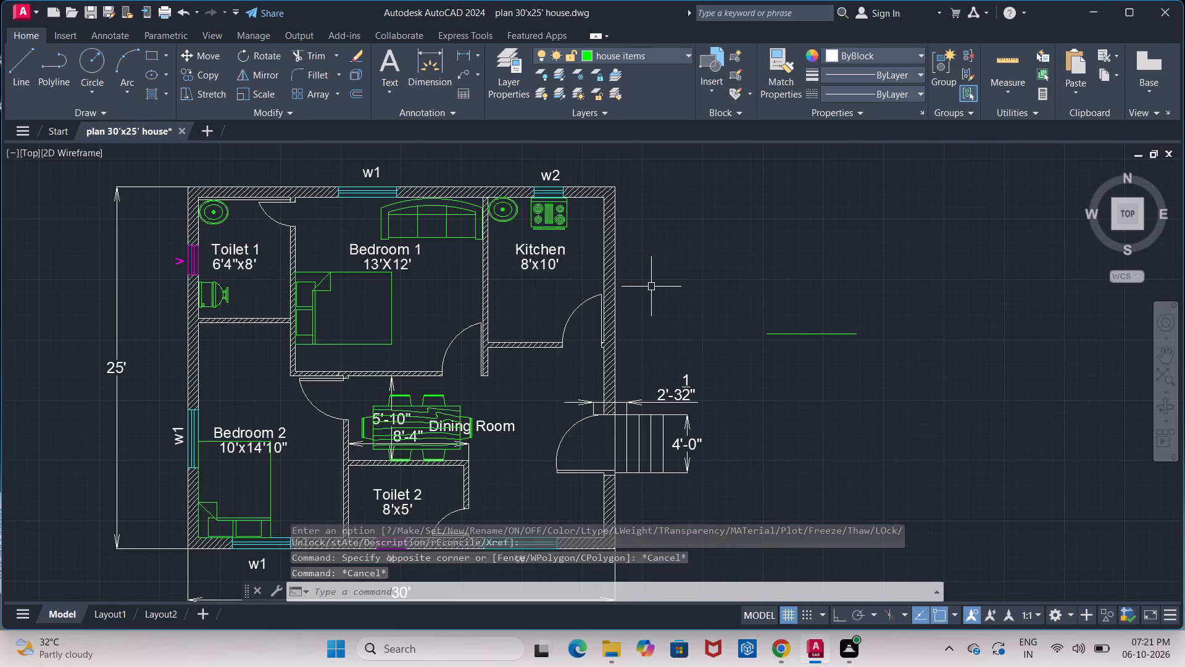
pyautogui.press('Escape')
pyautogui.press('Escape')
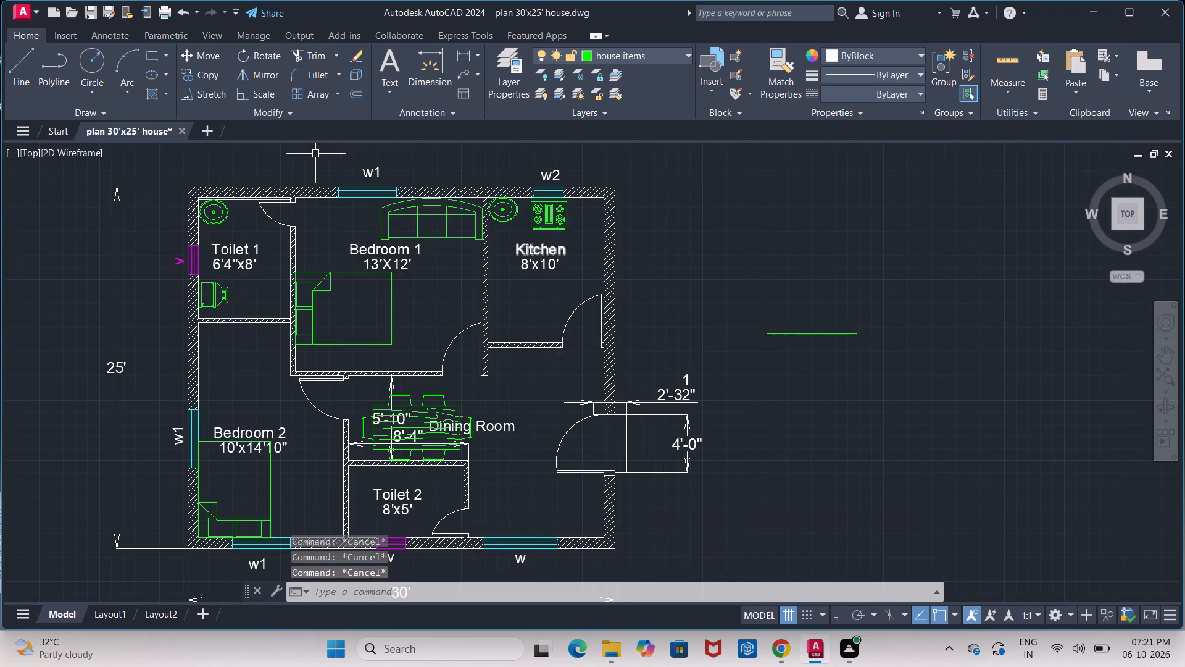
# Restore the Toilet 1 v label to white by opening its text for editing and accepting it as is.
pyautogui.scroll(4, 184, 252)
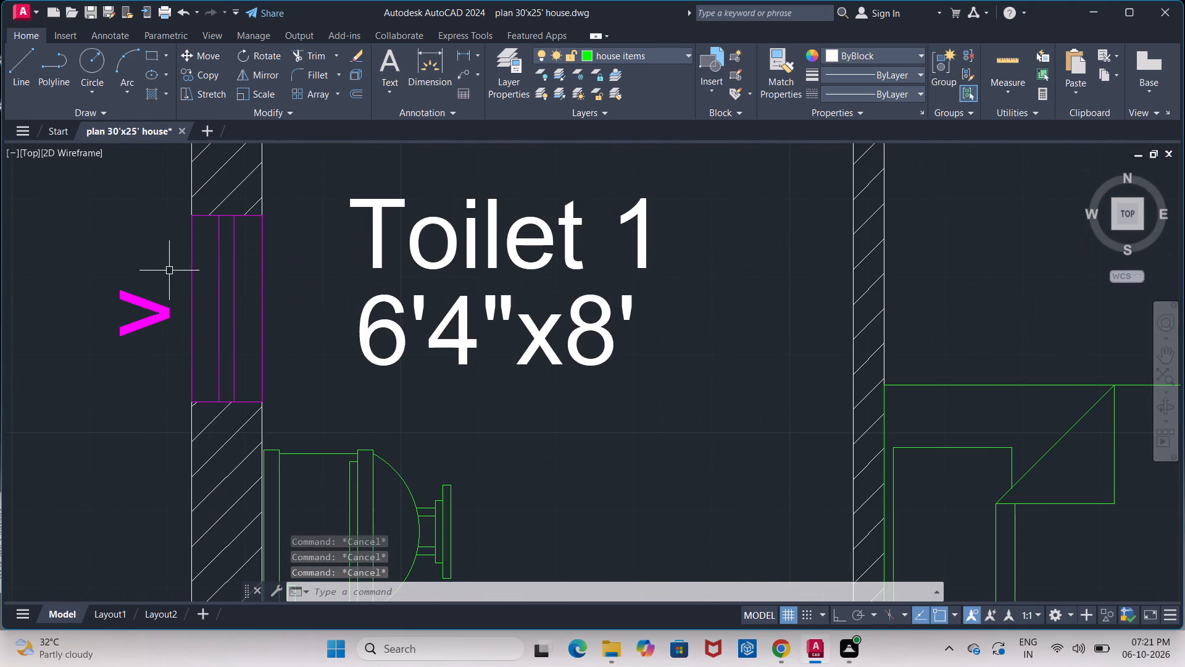
pyautogui.doubleClick(149, 311)
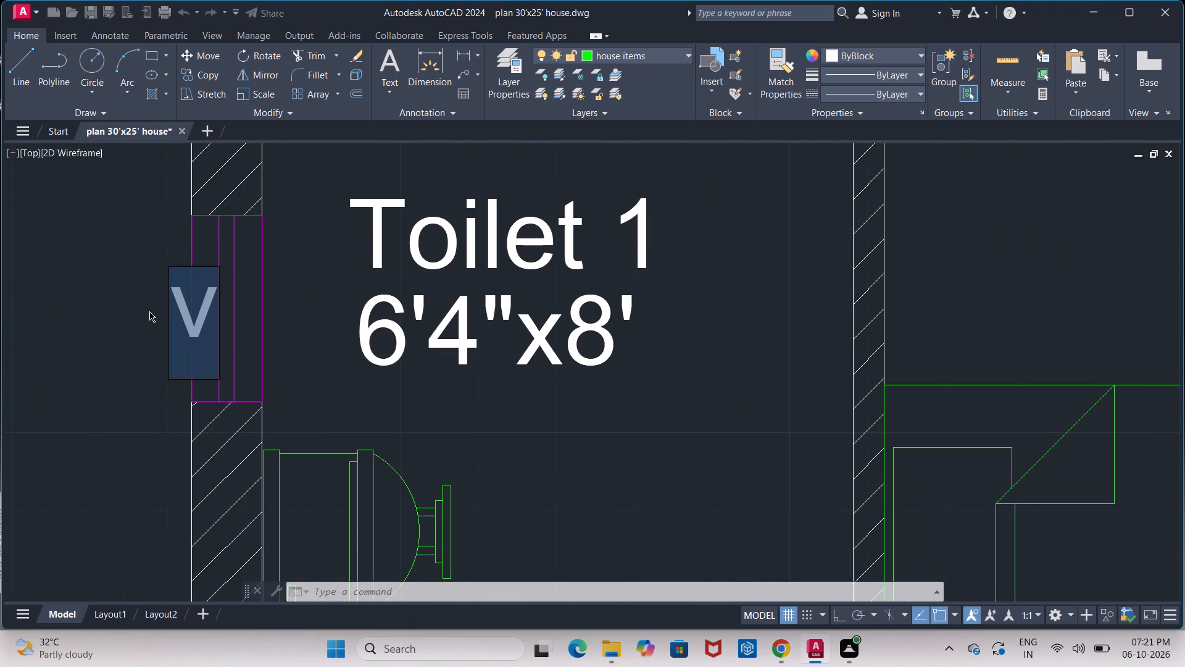
pyautogui.press('Return')
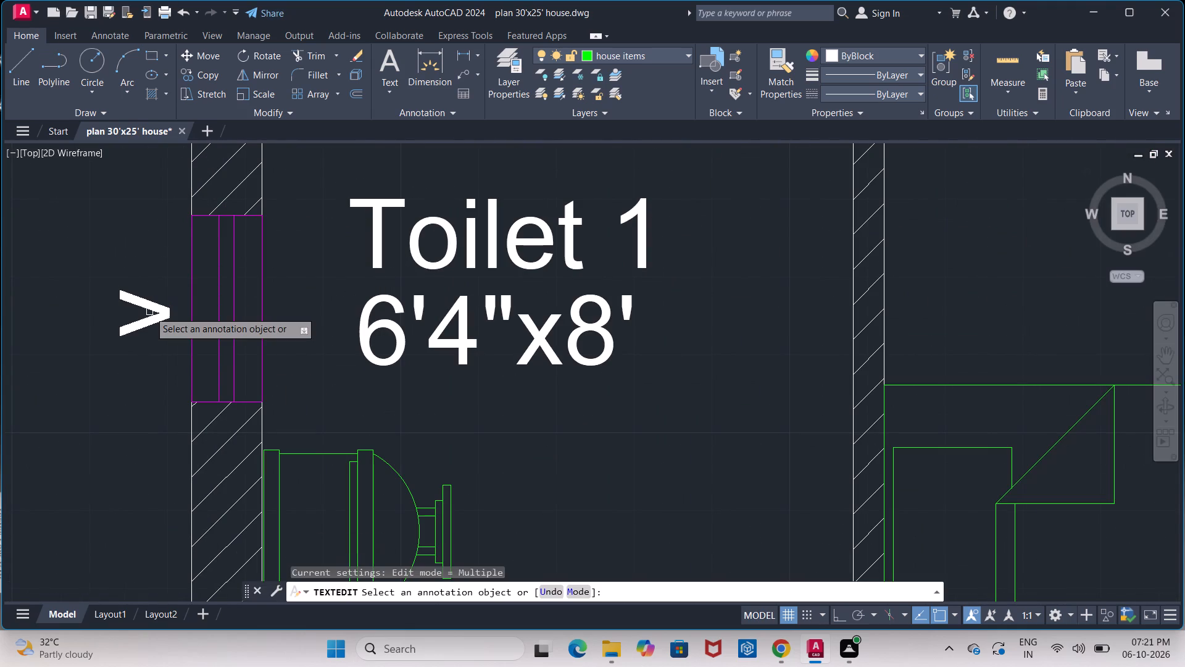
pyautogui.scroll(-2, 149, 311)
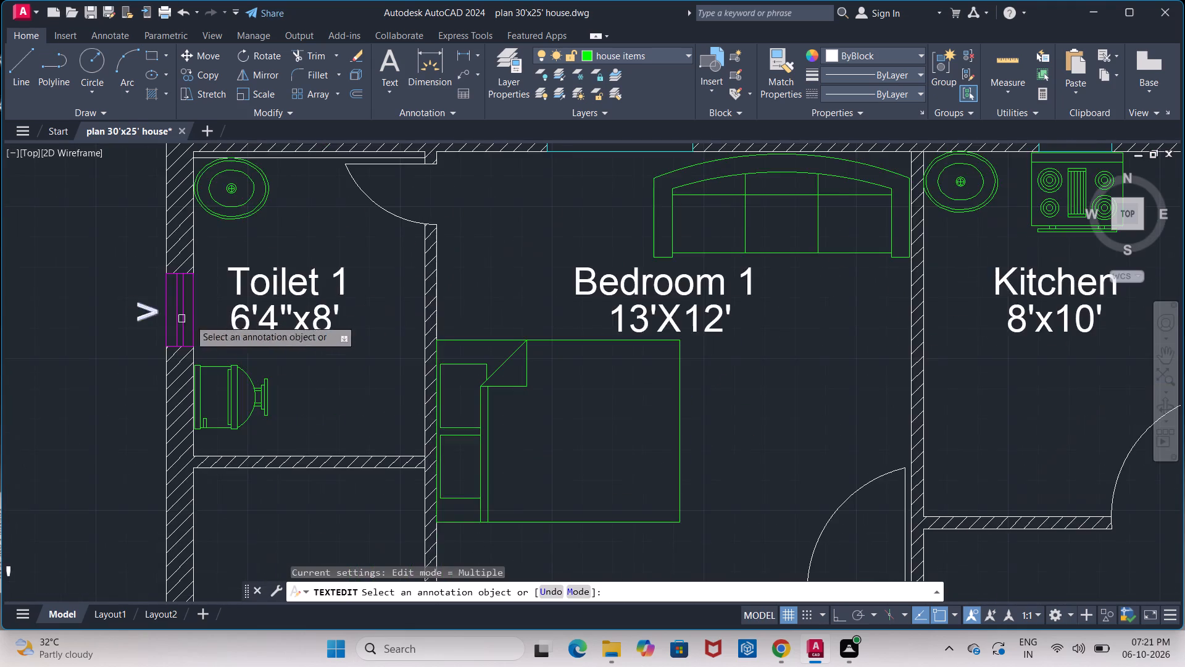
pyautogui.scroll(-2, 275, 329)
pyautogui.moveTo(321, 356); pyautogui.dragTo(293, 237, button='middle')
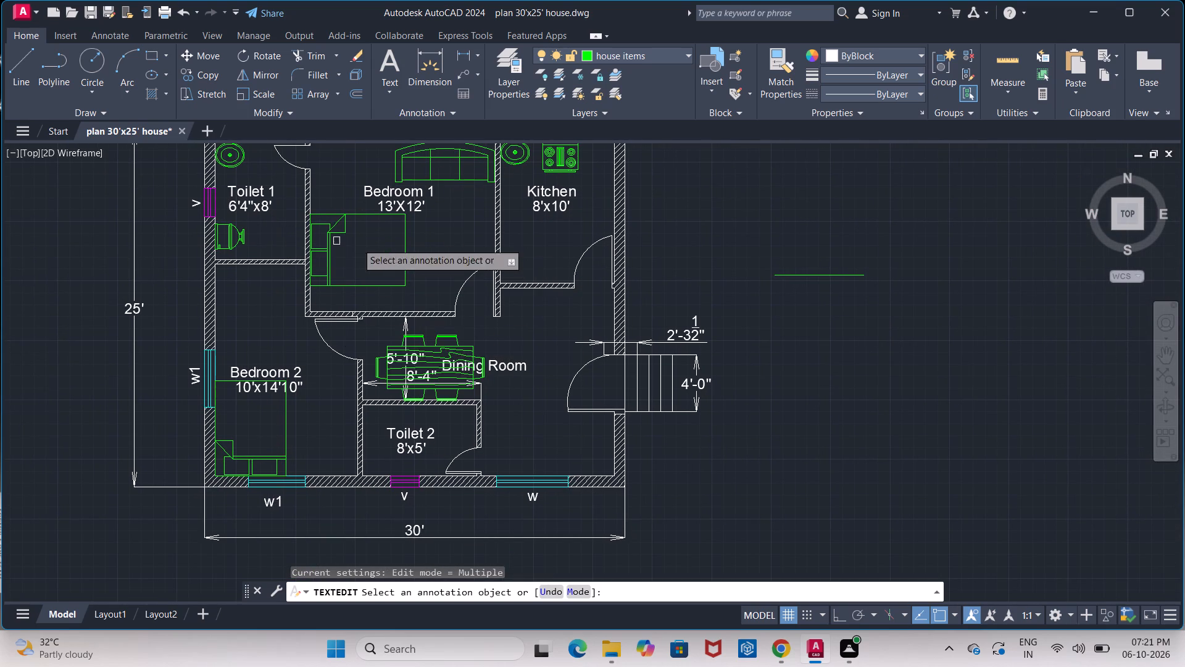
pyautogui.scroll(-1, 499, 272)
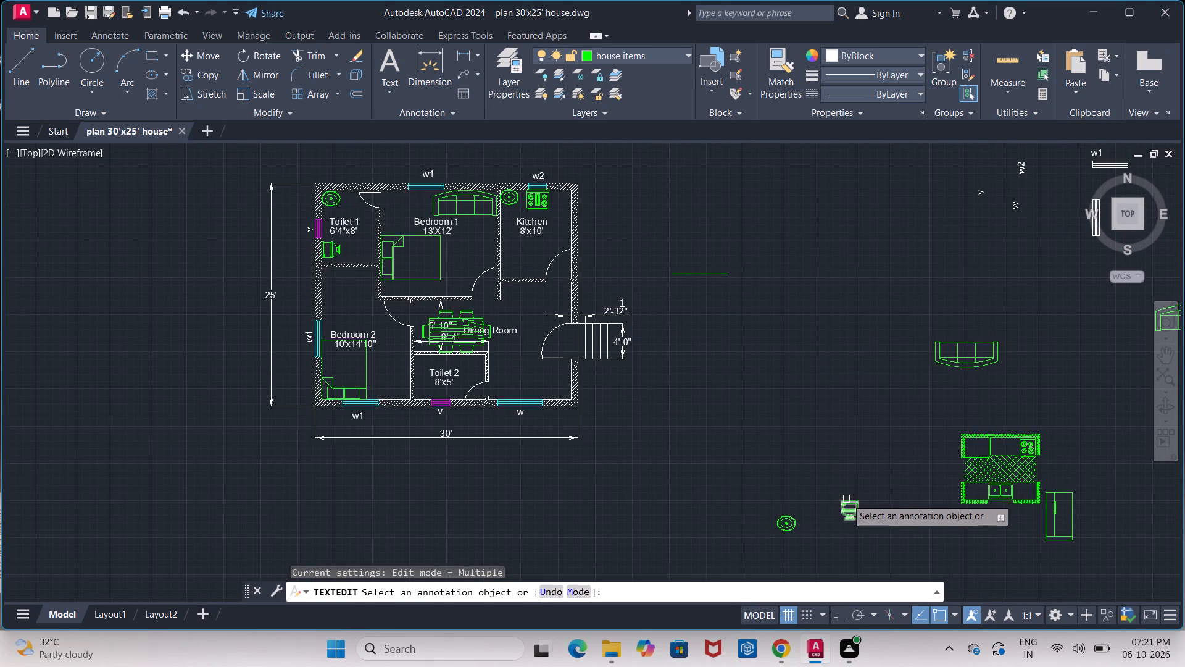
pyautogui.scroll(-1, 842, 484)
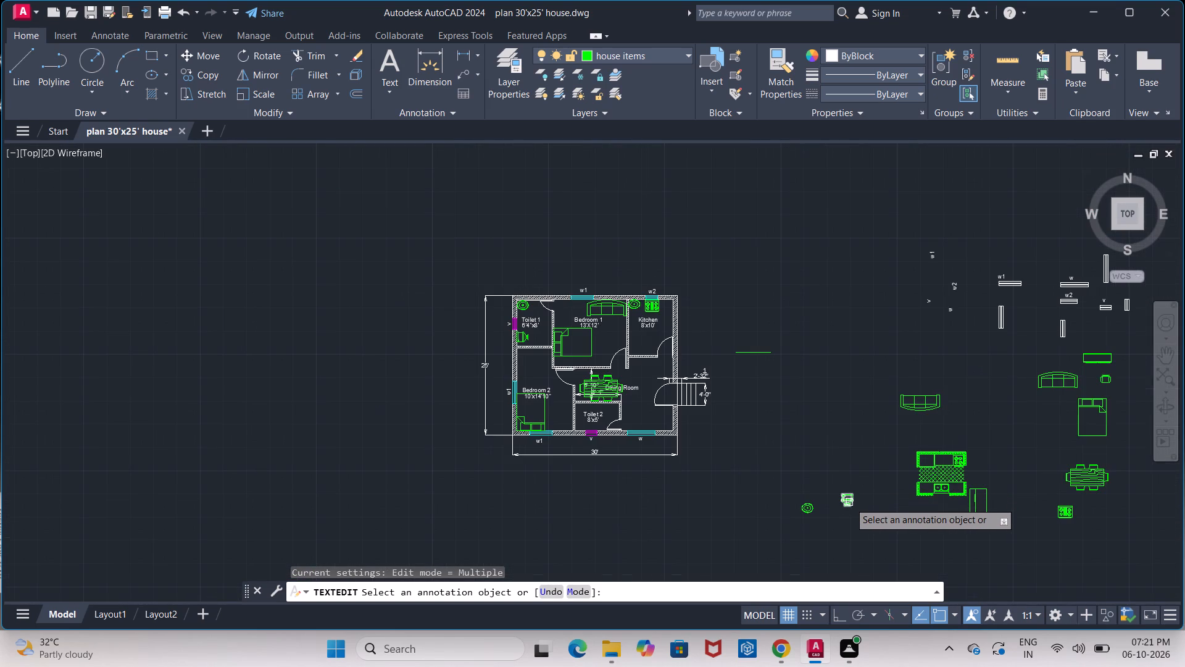
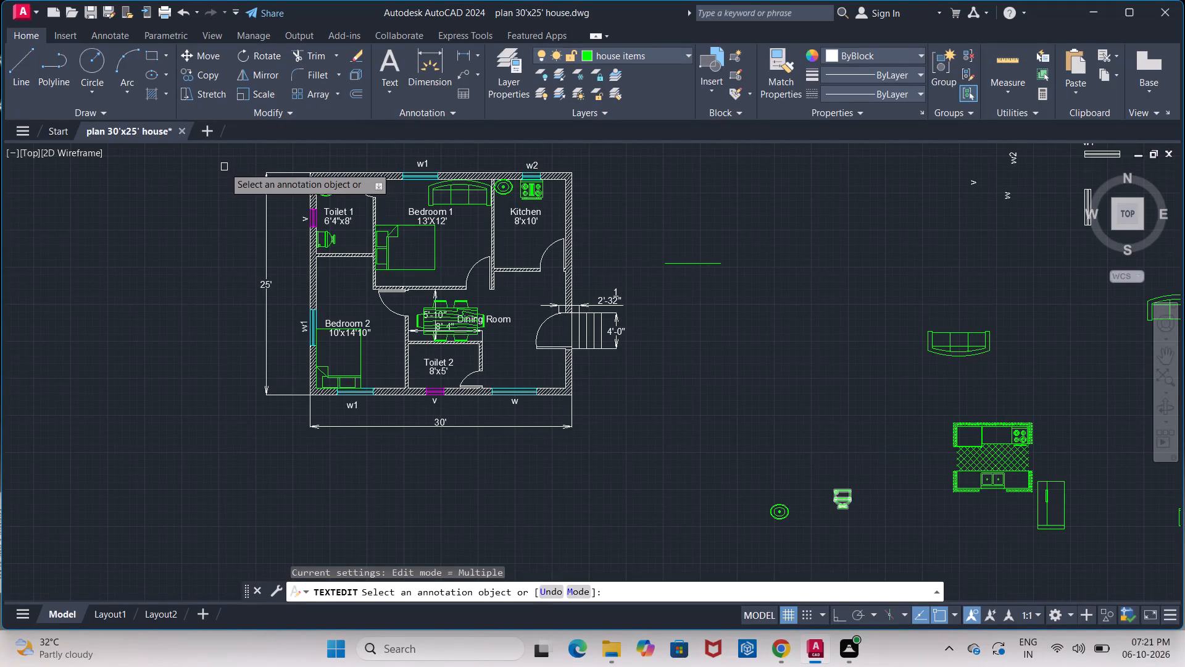
# Copy the Toilet 1 toilet block into the upper-left corner of Toilet 2, against the side wall.
pyautogui.click(334, 244)
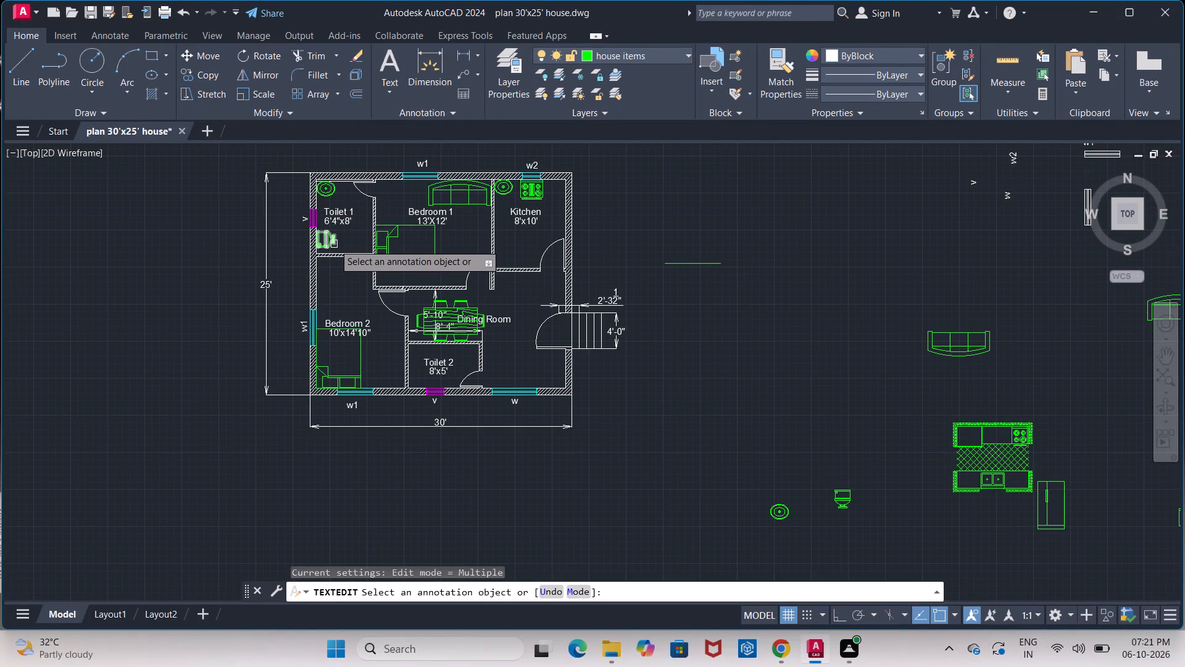
pyautogui.press('Escape')
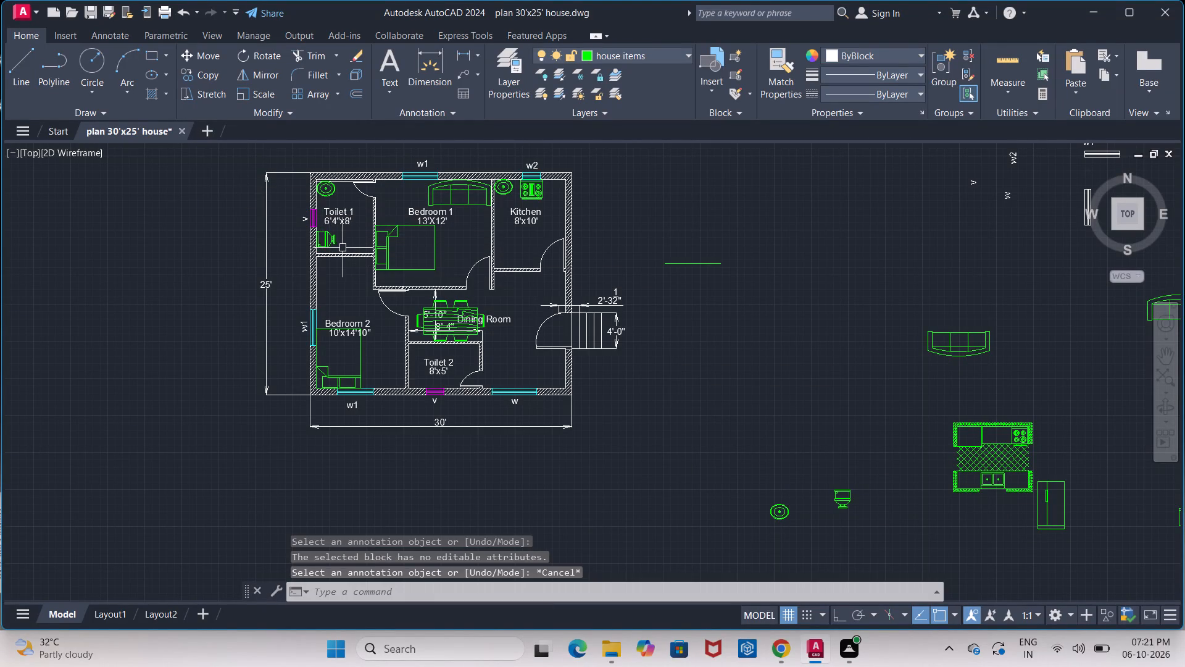
pyautogui.click(329, 240)
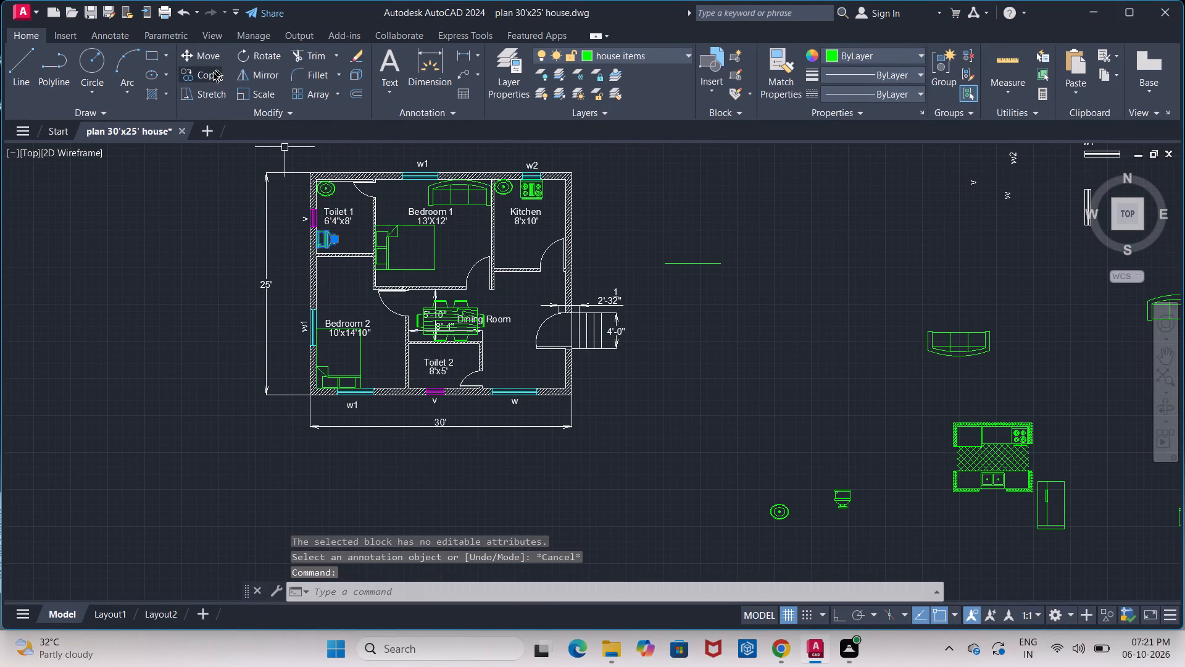
pyautogui.click(209, 75)
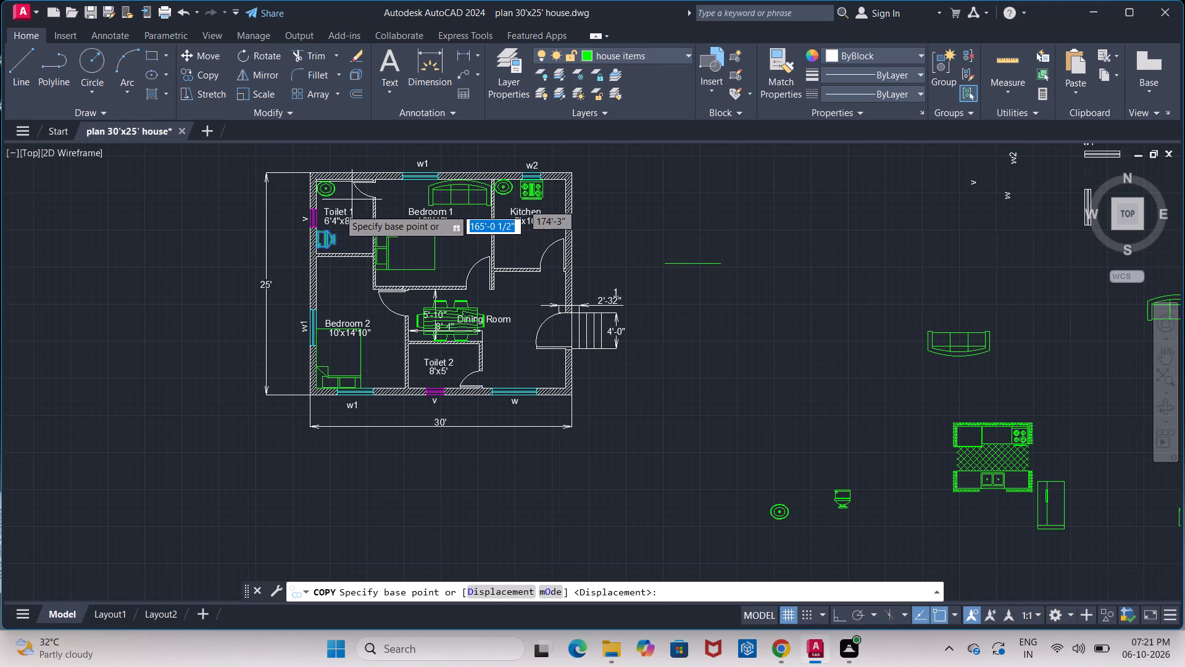
pyautogui.scroll(2, 326, 213)
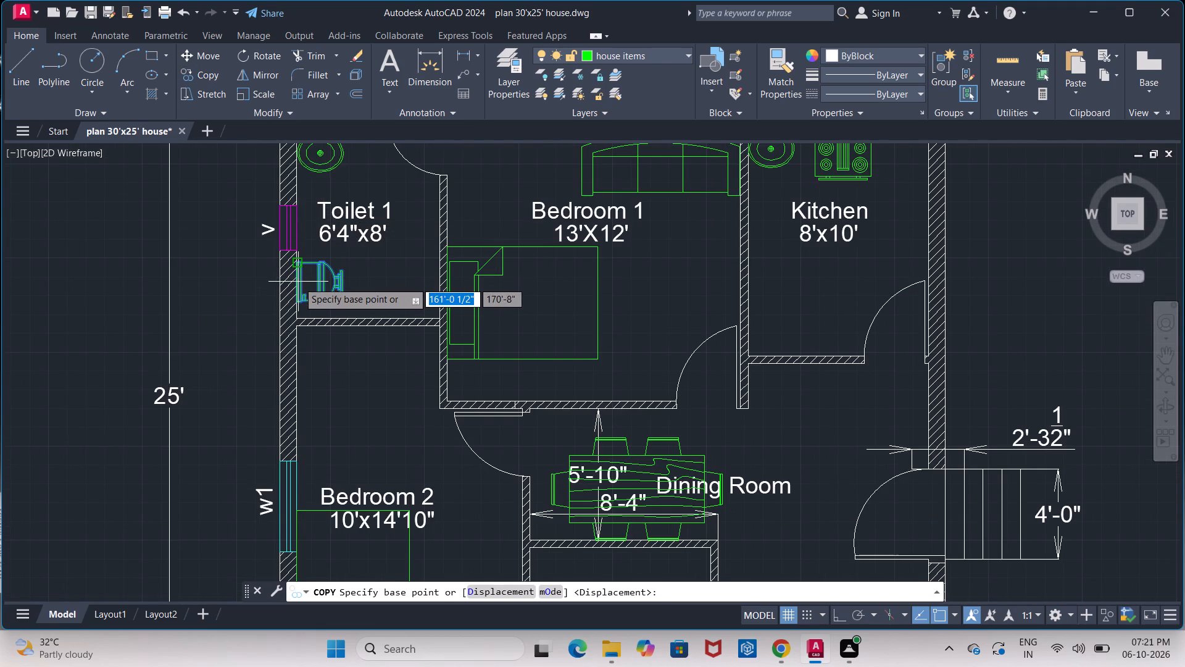
pyautogui.scroll(5, 297, 282)
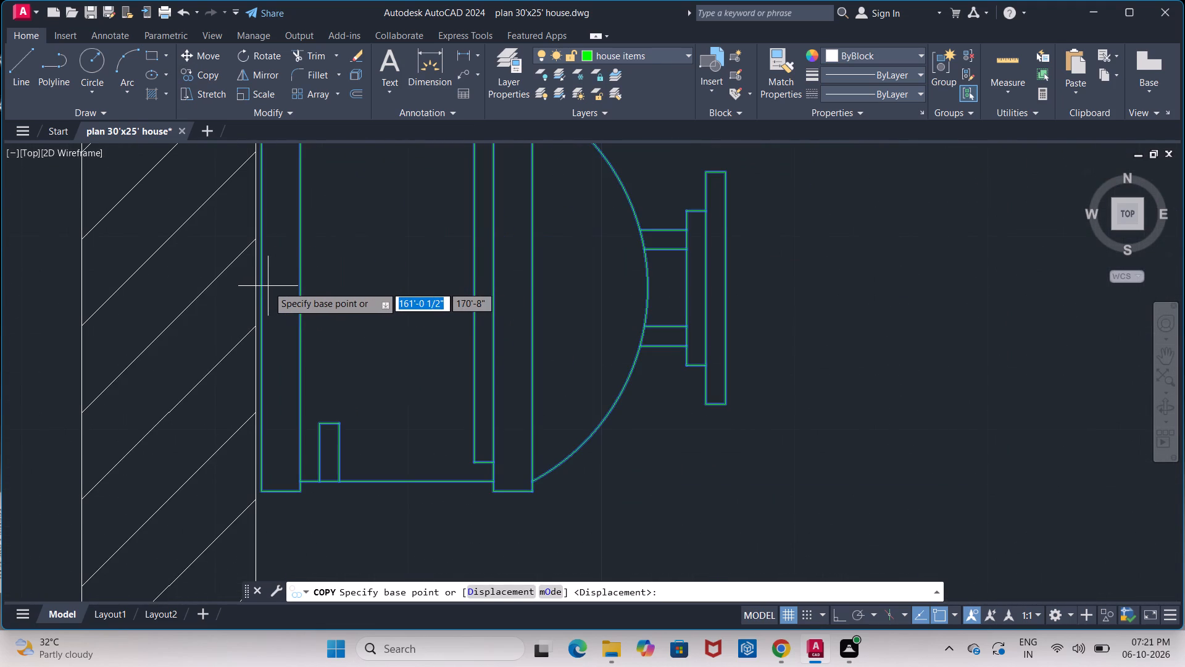
pyautogui.click(261, 283)
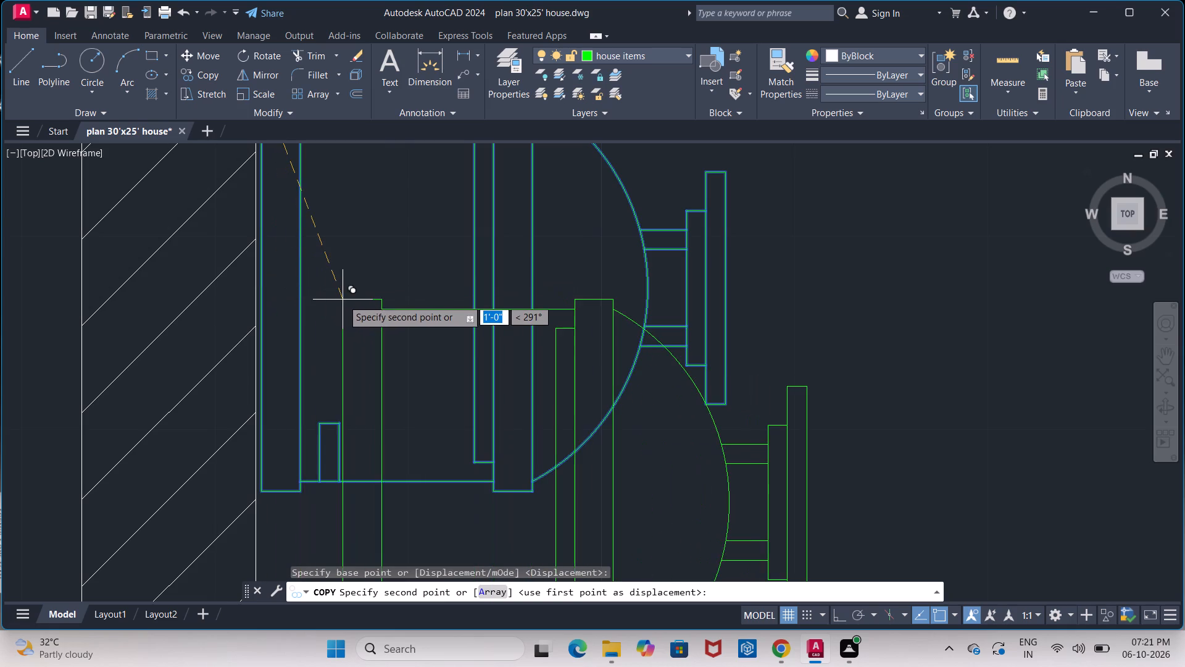
pyautogui.scroll(-2, 343, 300)
pyautogui.moveTo(388, 331); pyautogui.dragTo(275, 182, button='middle')
pyautogui.scroll(-4, 330, 262)
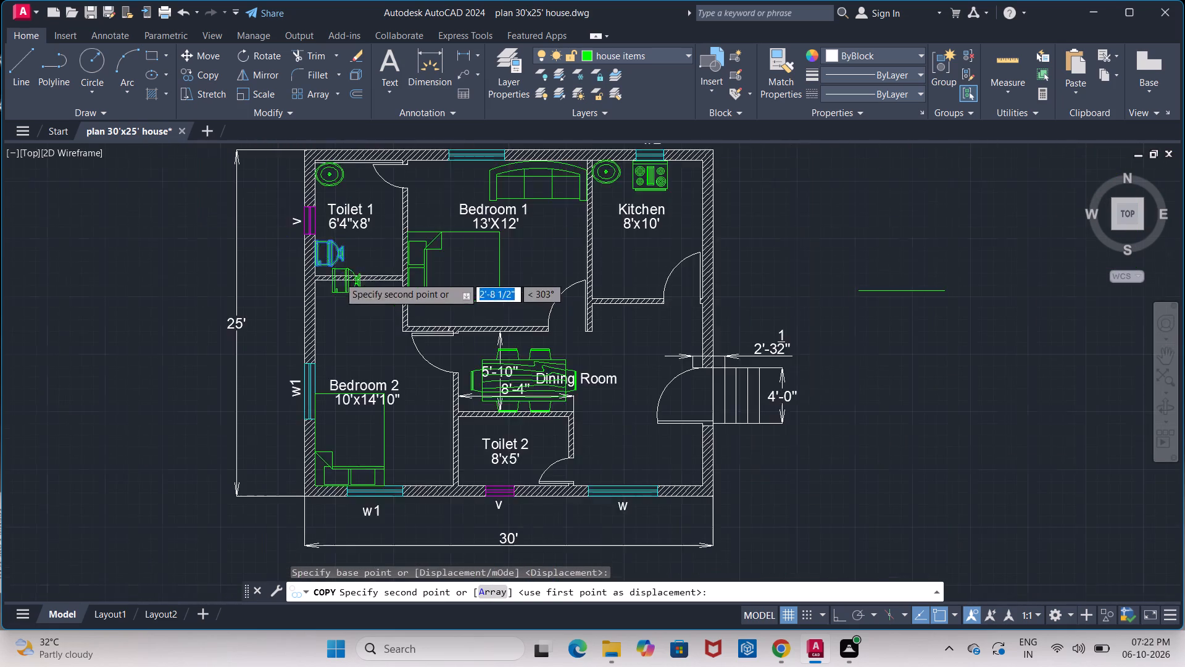
pyautogui.scroll(-3, 359, 295)
pyautogui.moveTo(368, 305); pyautogui.dragTo(341, 233, button='middle')
pyautogui.scroll(5, 347, 249)
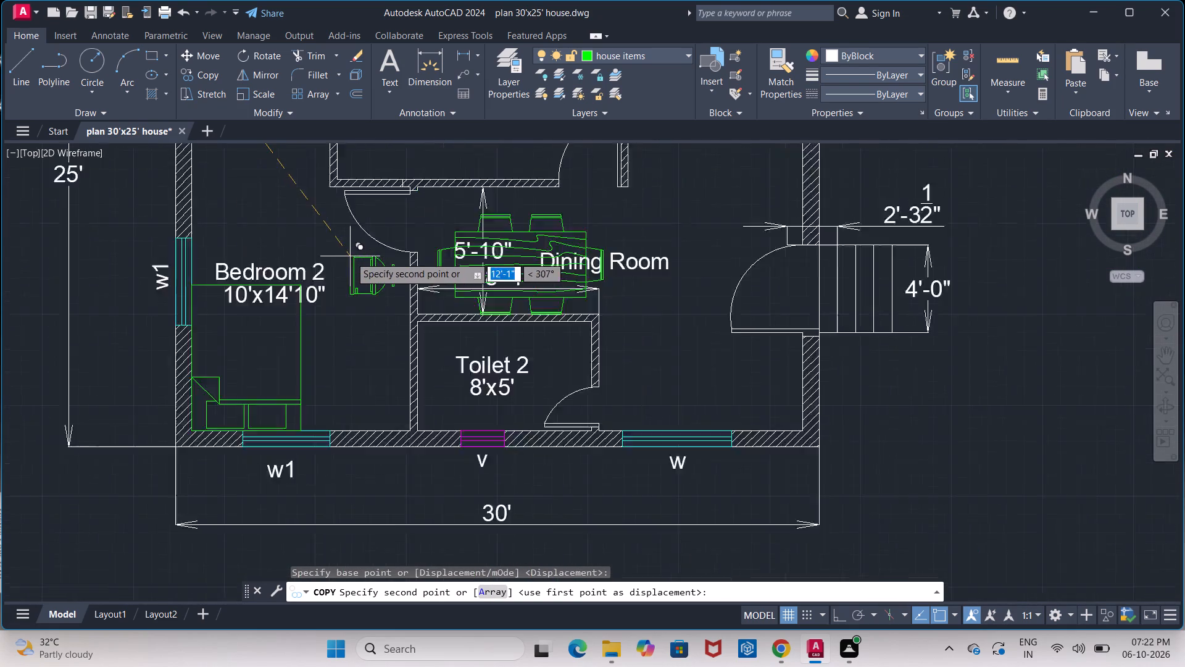
pyautogui.moveTo(470, 443); pyautogui.dragTo(387, 333, button='middle')
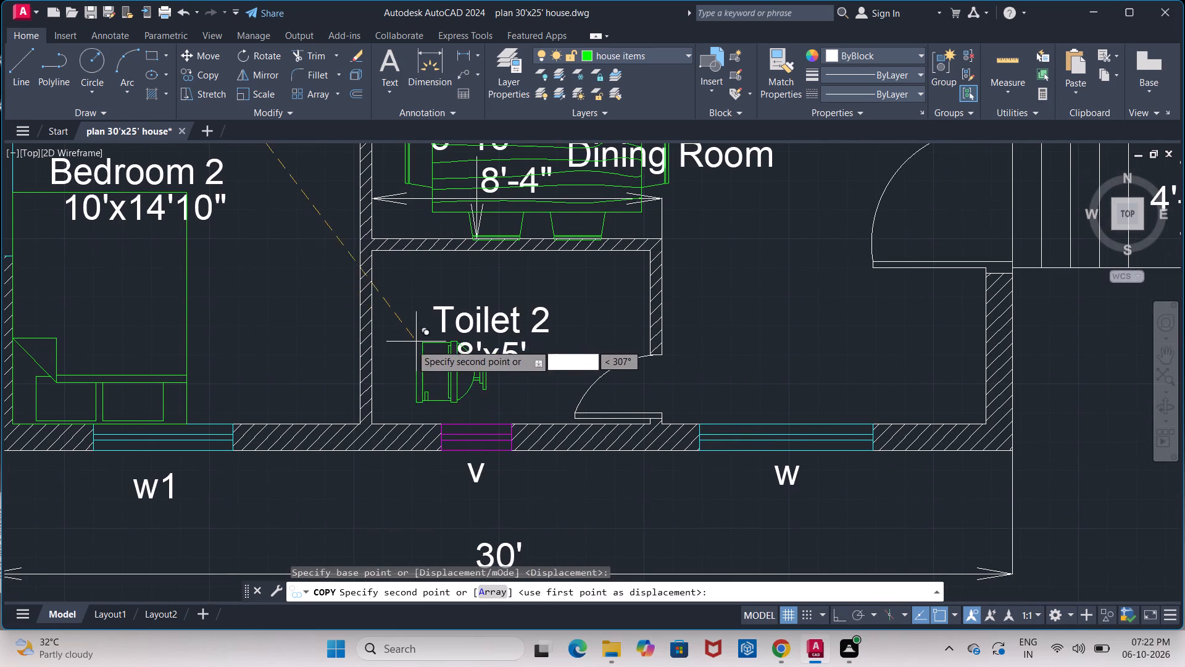
pyautogui.scroll(2, 406, 343)
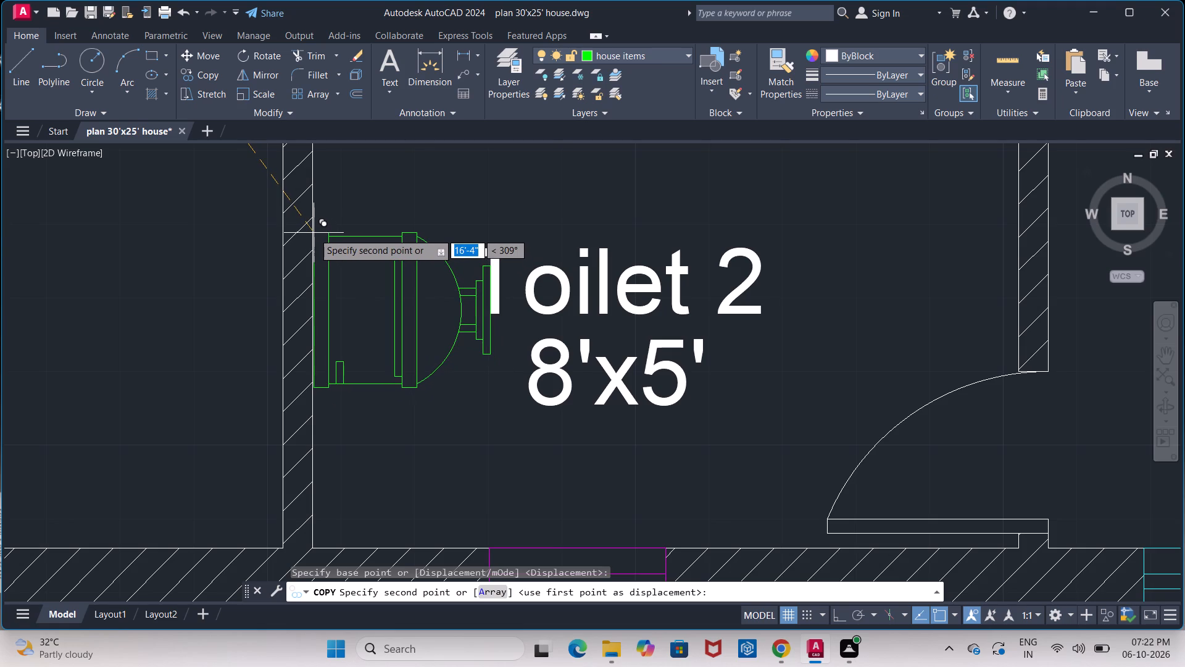
pyautogui.click(313, 232)
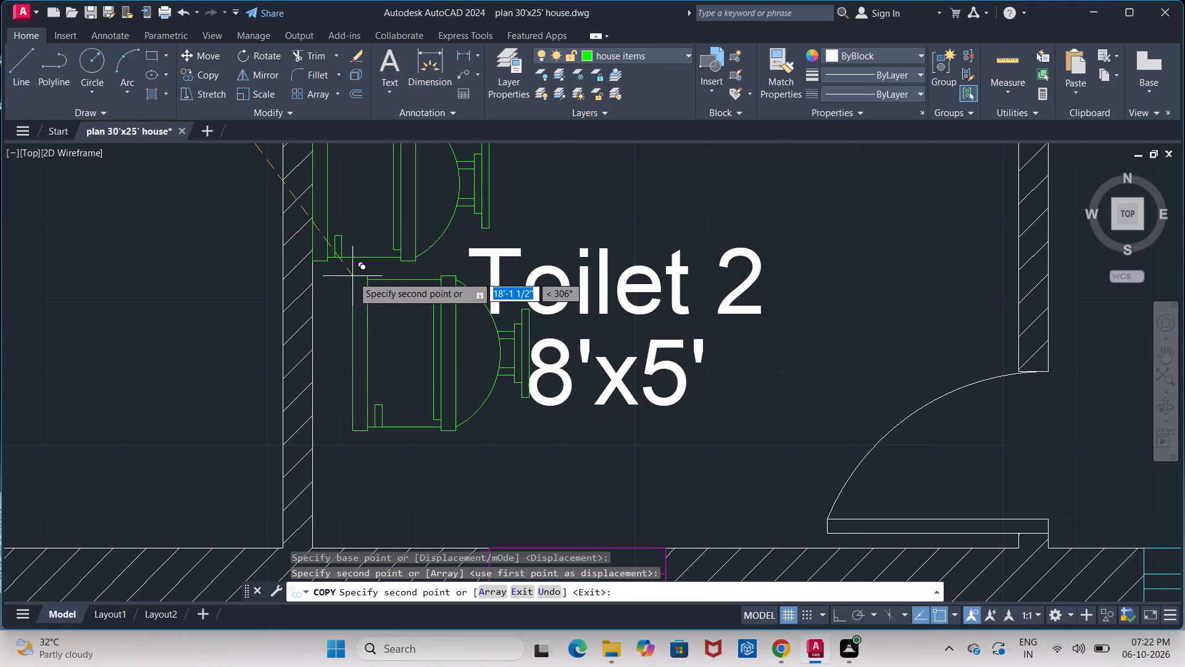
# Undo that corner placement and place the toilet copy midway along Toilet 2's left wall, beside the room label.
pyautogui.scroll(-2, 352, 276)
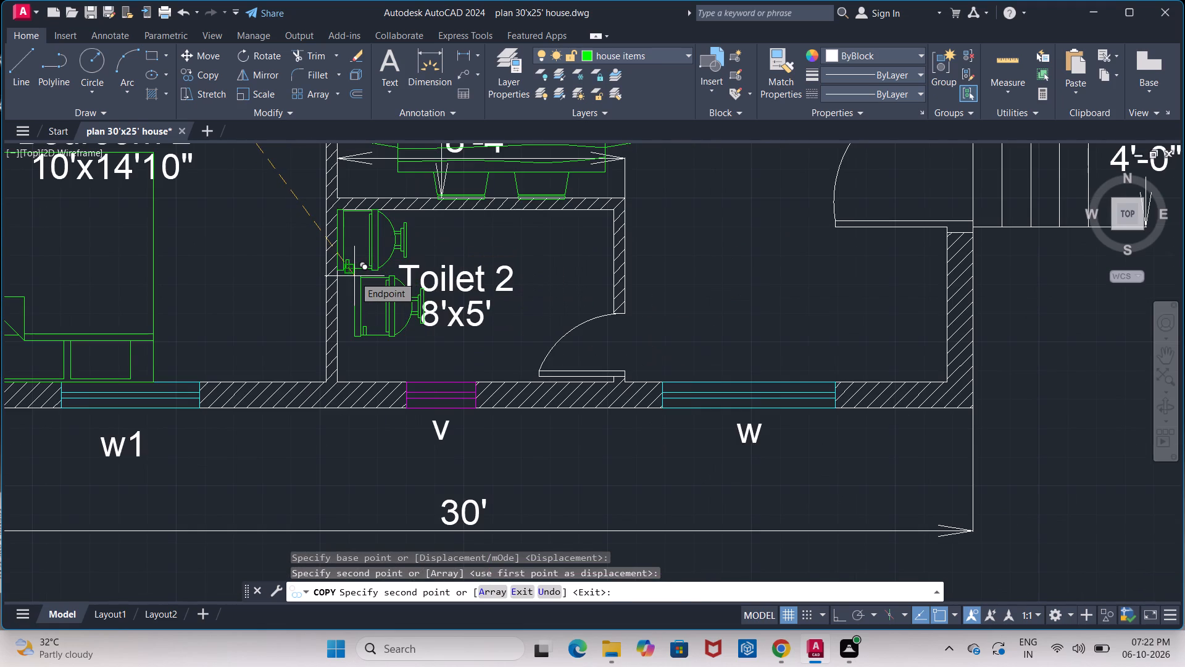
pyautogui.hotkey('ctrl', 'z')
pyautogui.scroll(1, 423, 371)
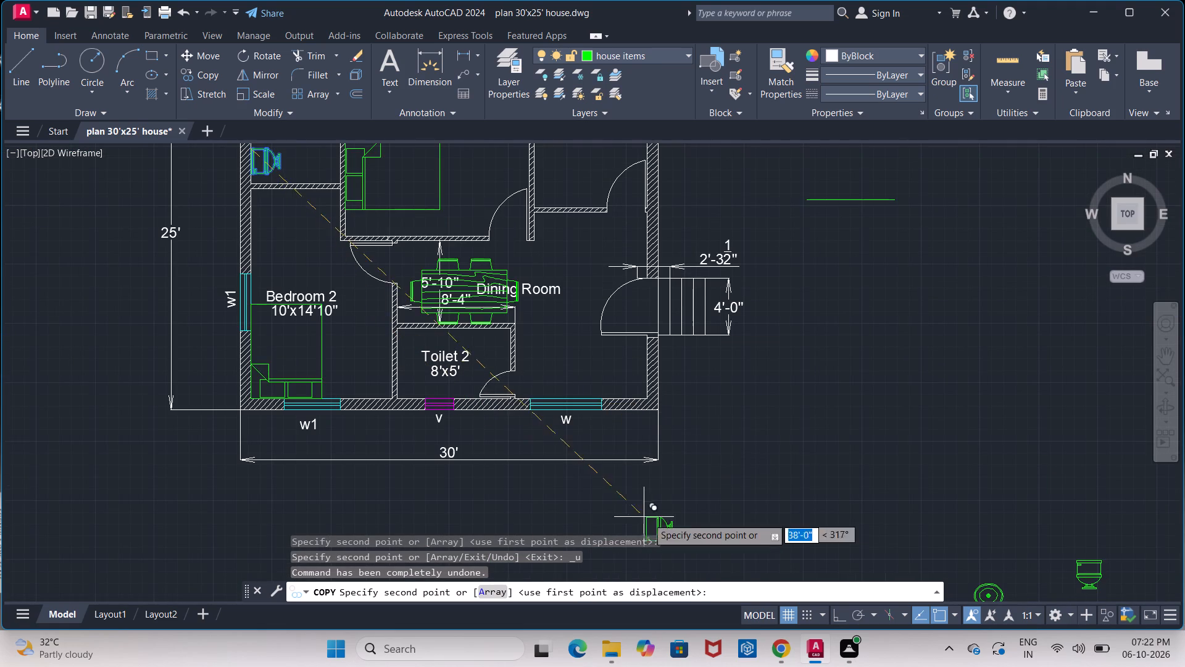
pyautogui.scroll(3, 444, 374)
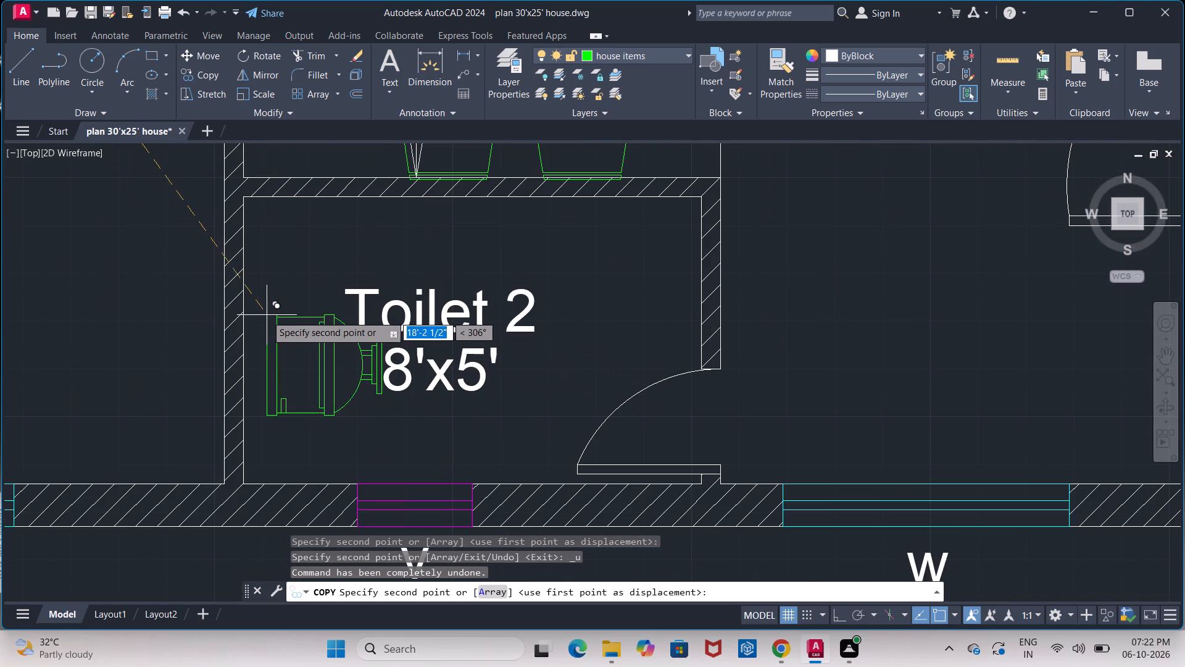
pyautogui.click(252, 285)
pyautogui.press('Escape')
pyautogui.scroll(-1, 322, 321)
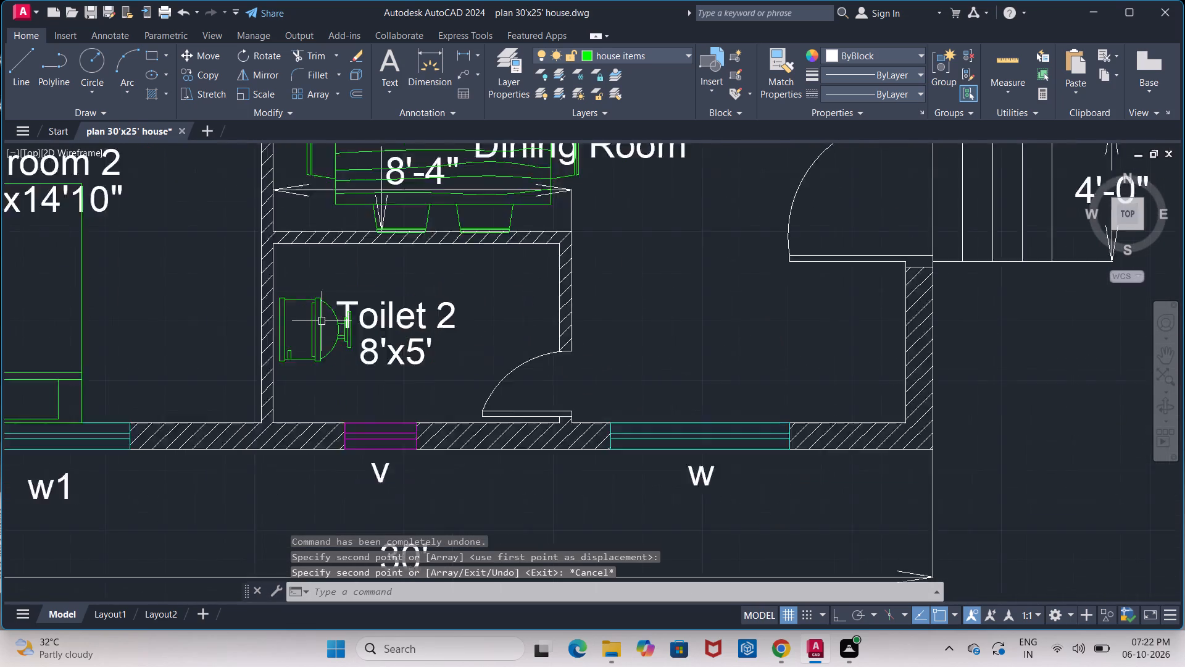
pyautogui.scroll(-2, 322, 321)
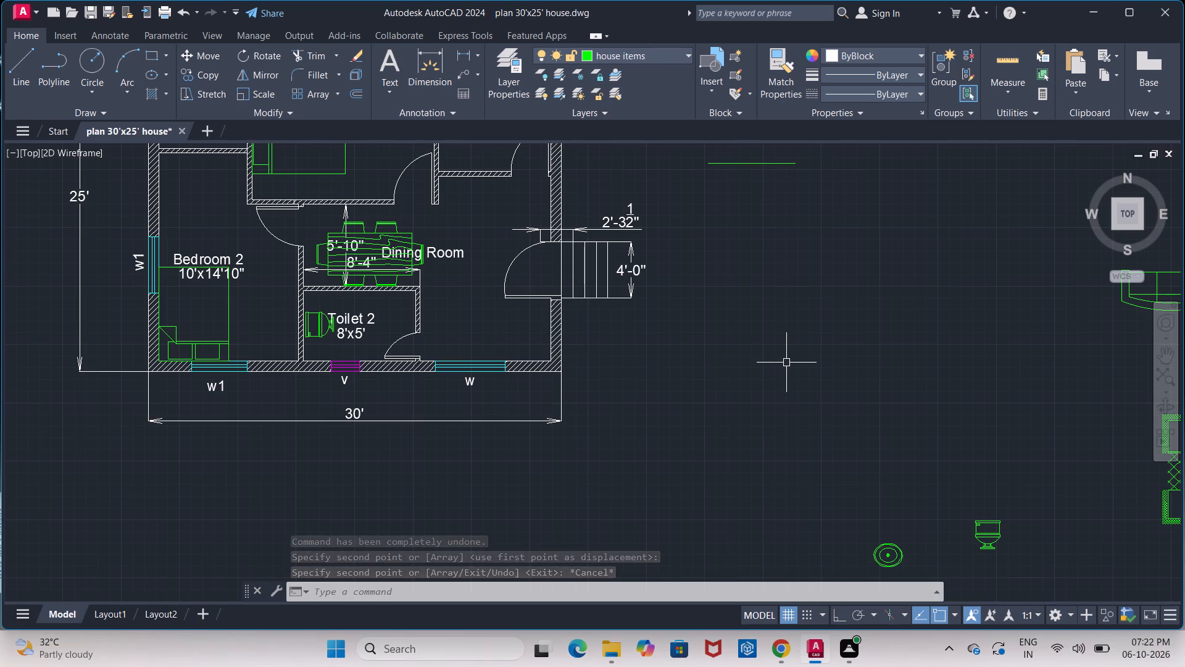
# Insert the Bath Tub - 26 x 60 in. block from DesignCenter's House Designer blocks beside the spare toilet outside the plan.
pyautogui.write('dc')
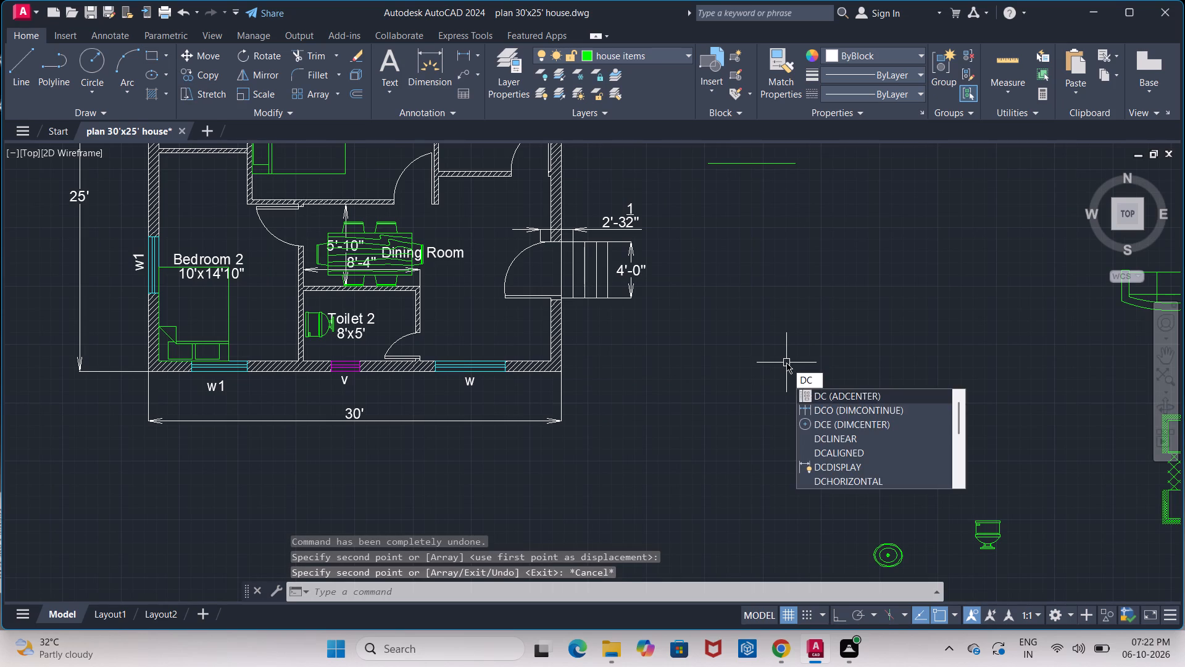
pyautogui.press('Return')
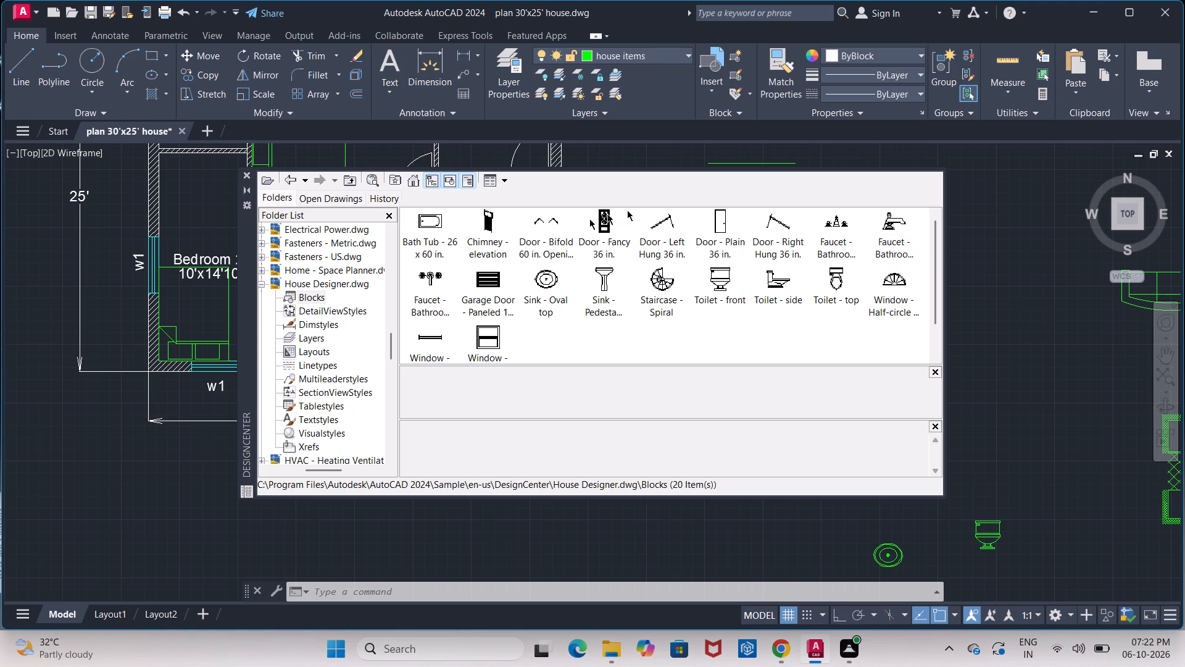
pyautogui.click(431, 225)
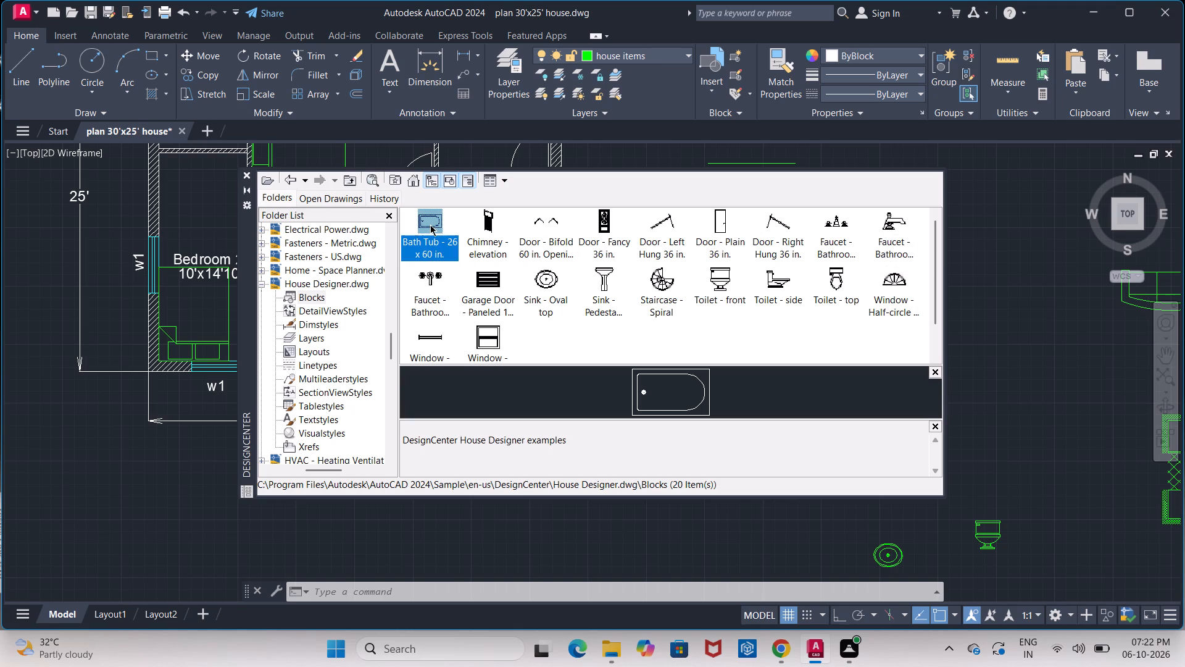
pyautogui.moveTo(430, 225); pyautogui.dragTo(1023, 473)
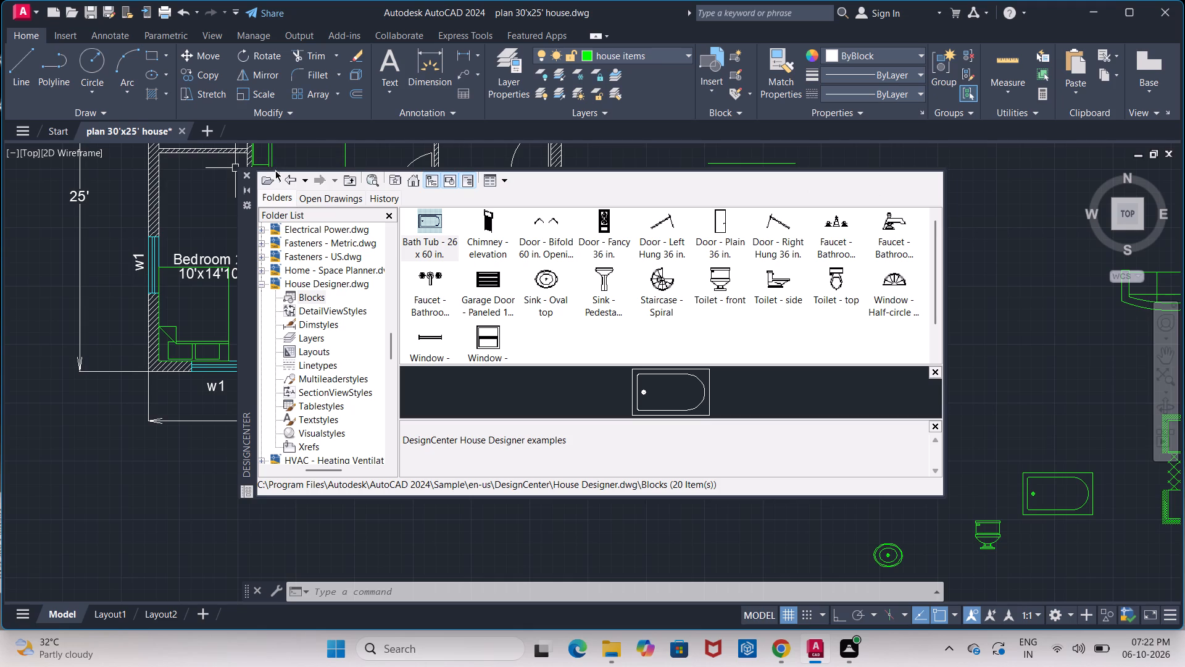
pyautogui.click(243, 176)
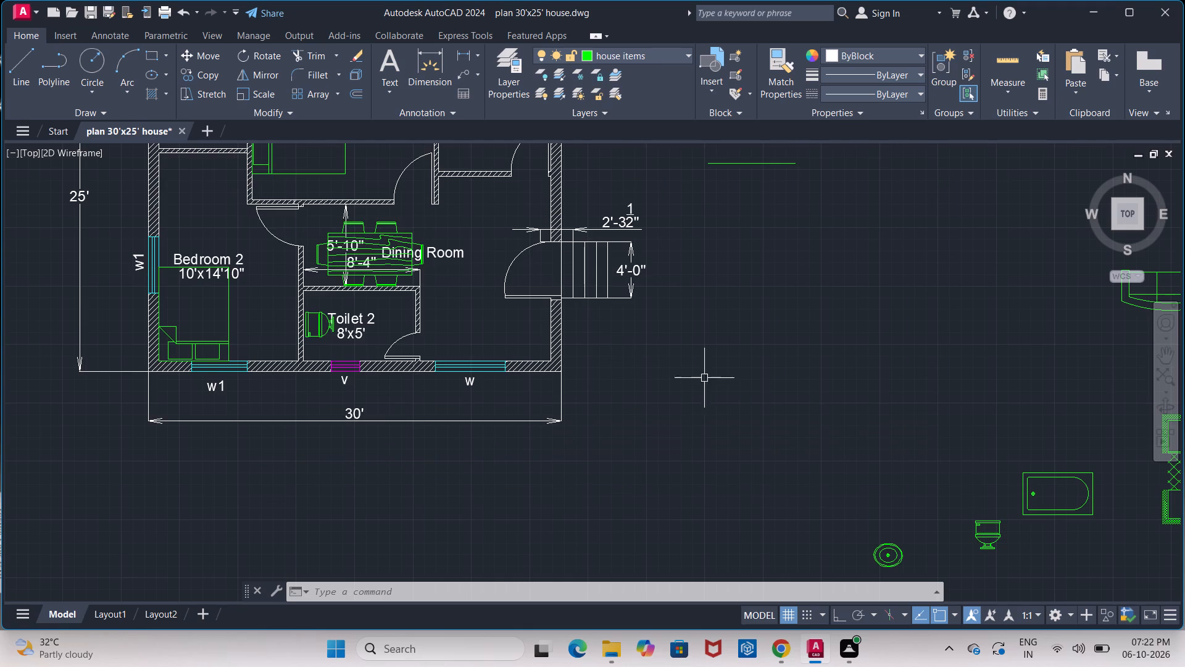
# Copy the bathtub block into the open space between the house plan and the spare sofa, about 17'-6" from the original.
pyautogui.moveTo(871, 458); pyautogui.dragTo(686, 341, button='middle')
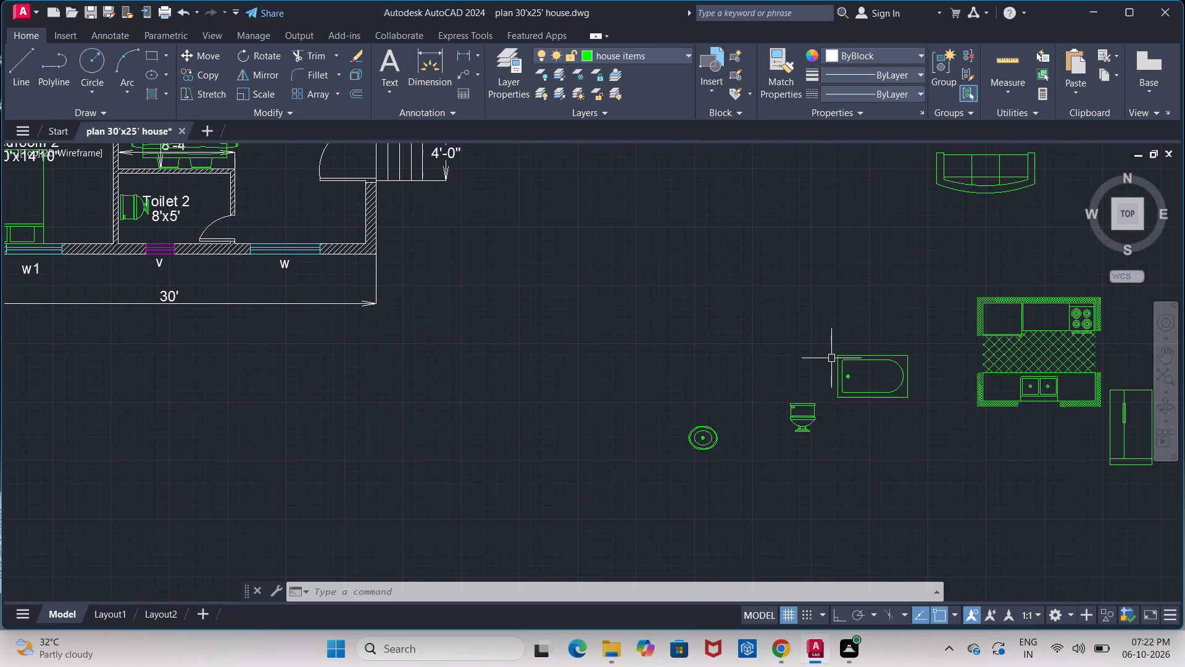
pyautogui.click(827, 341)
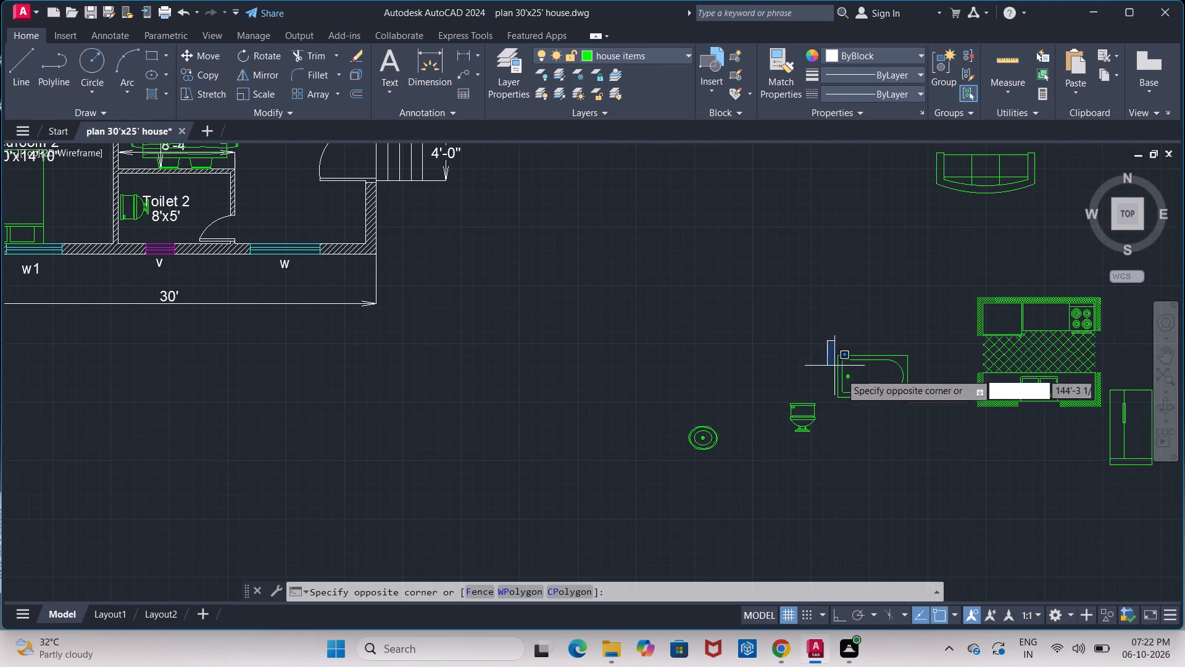
pyautogui.click(915, 411)
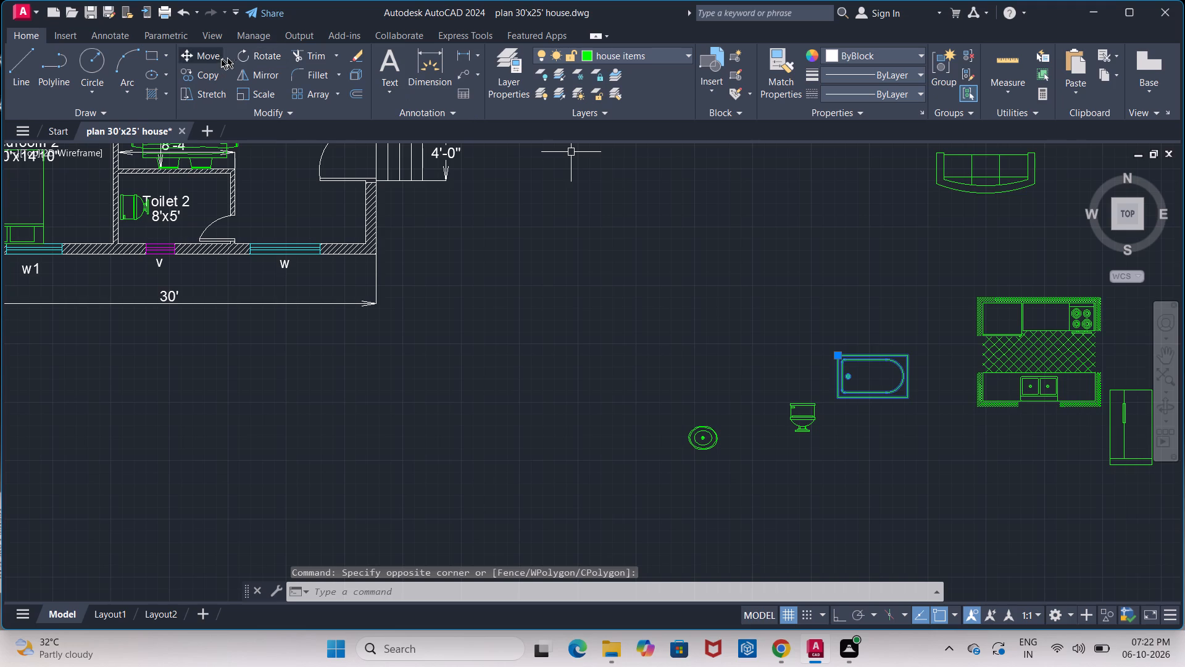
pyautogui.click(210, 73)
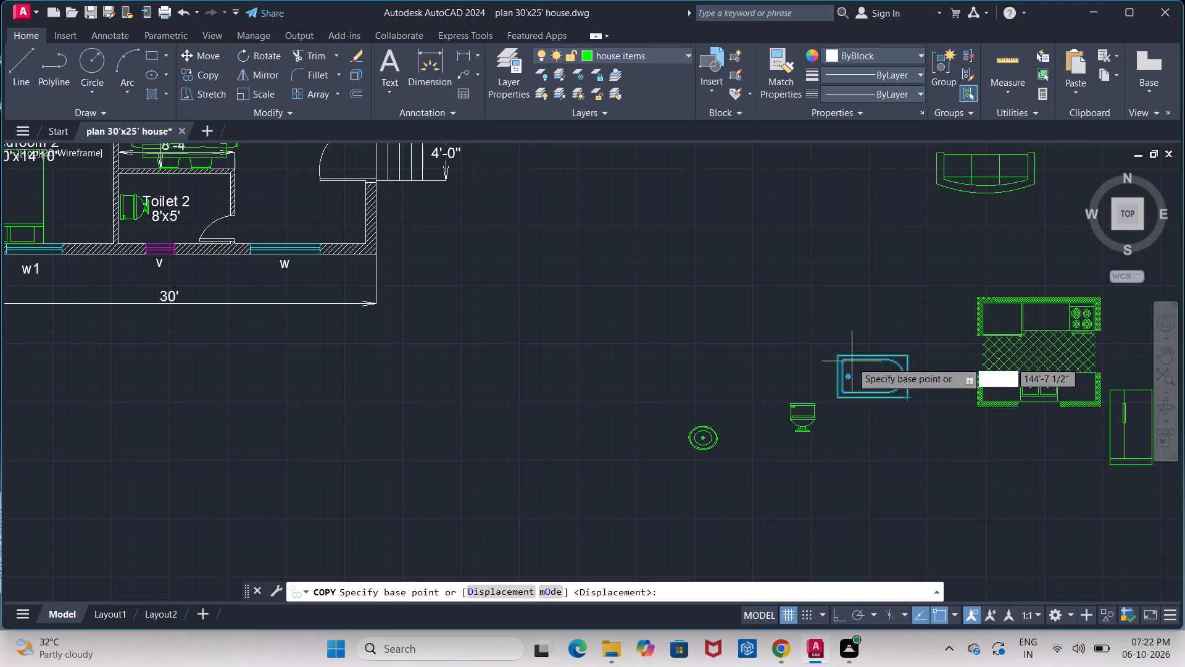
pyautogui.click(839, 359)
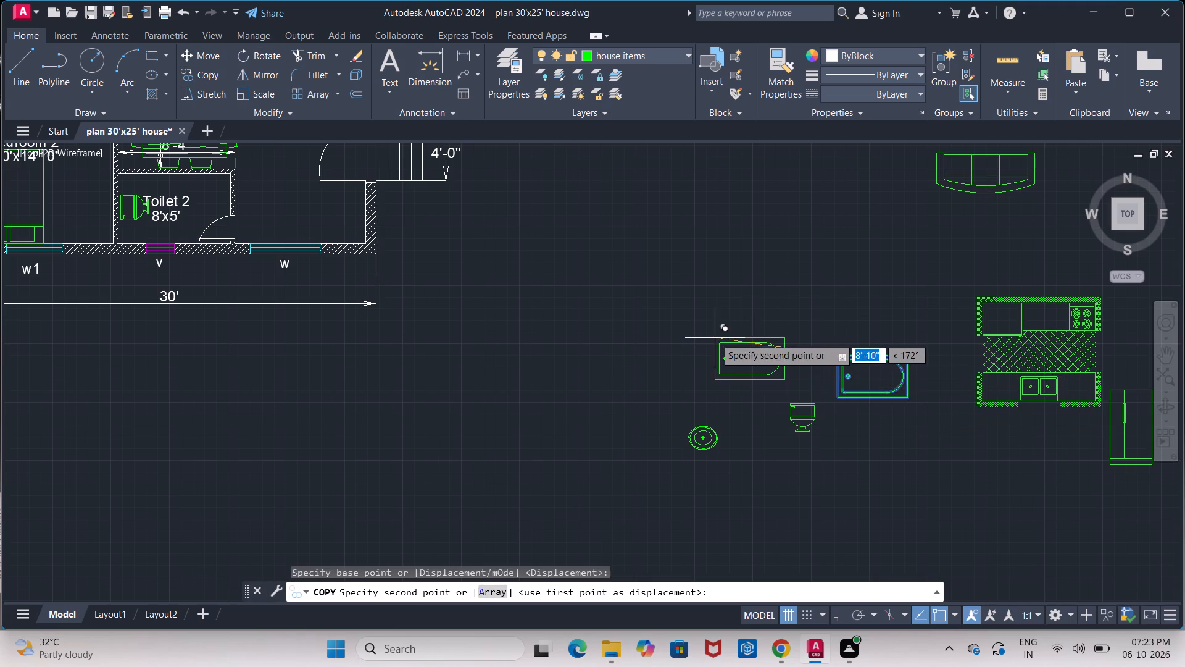
pyautogui.moveTo(715, 338); pyautogui.dragTo(1113, 561, button='middle')
pyautogui.moveTo(420, 169); pyautogui.dragTo(430, 253, button='middle')
pyautogui.scroll(-1, 420, 169)
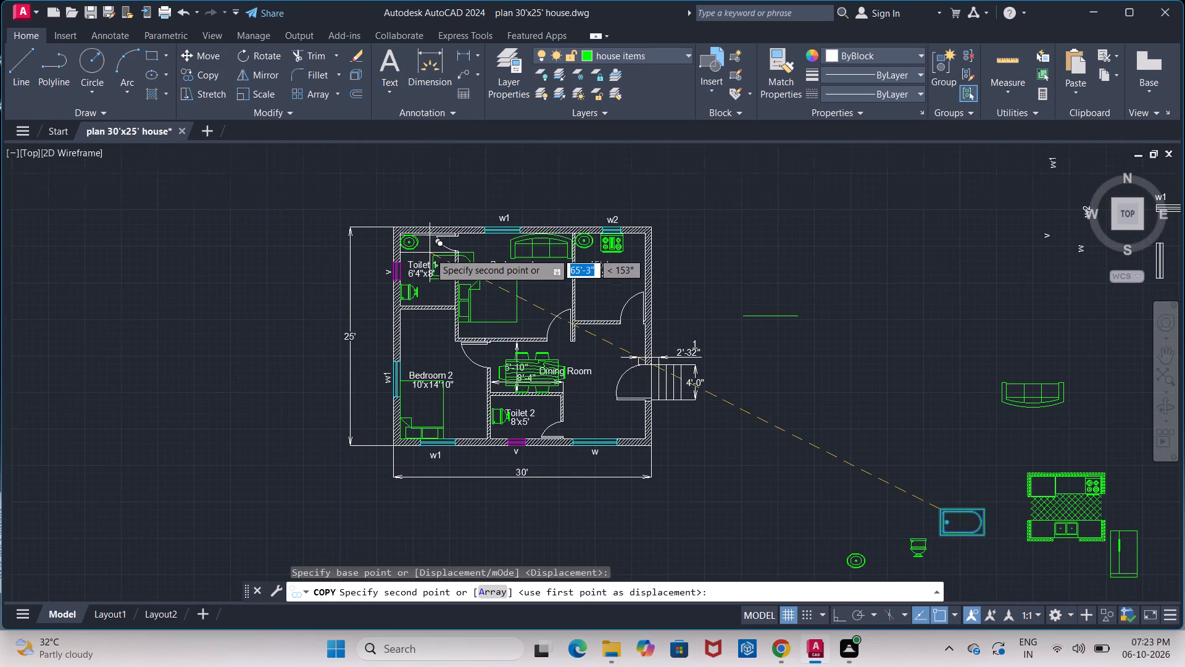
pyautogui.scroll(3, 427, 250)
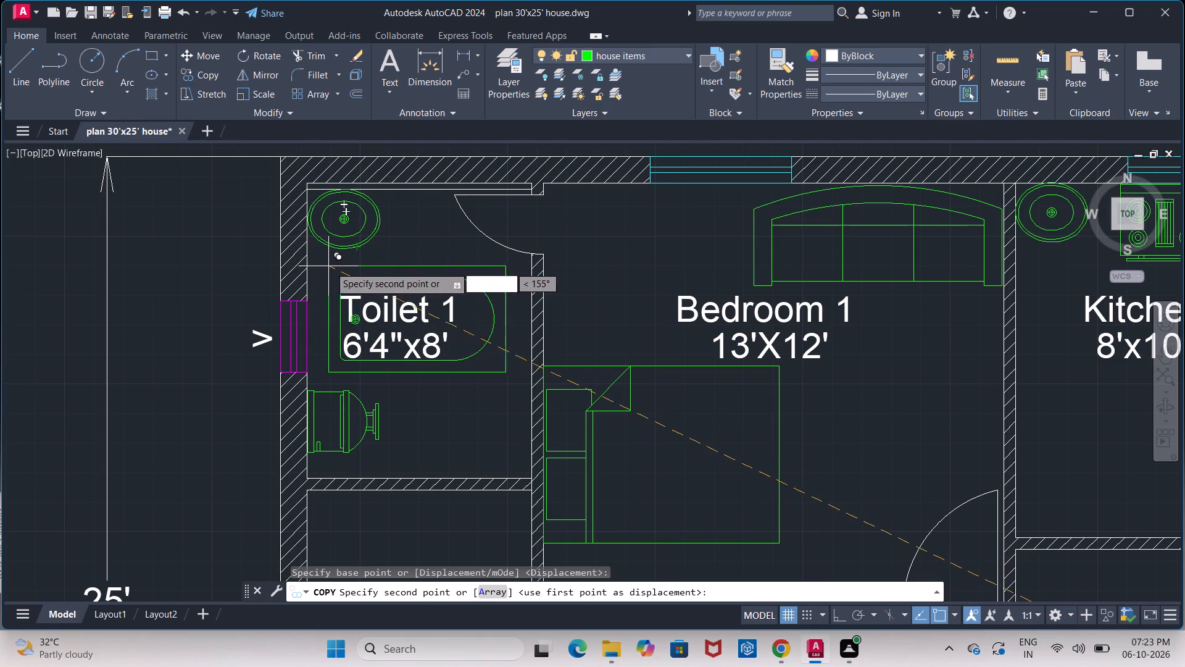
pyautogui.scroll(-4, 466, 289)
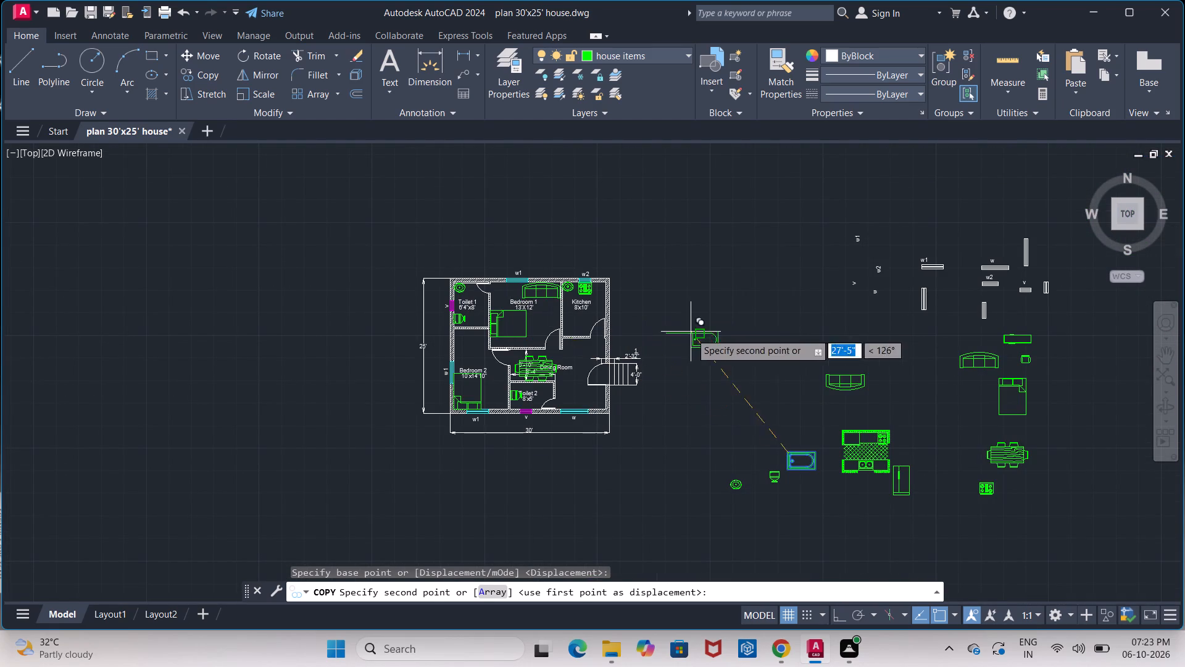
pyautogui.click(758, 363)
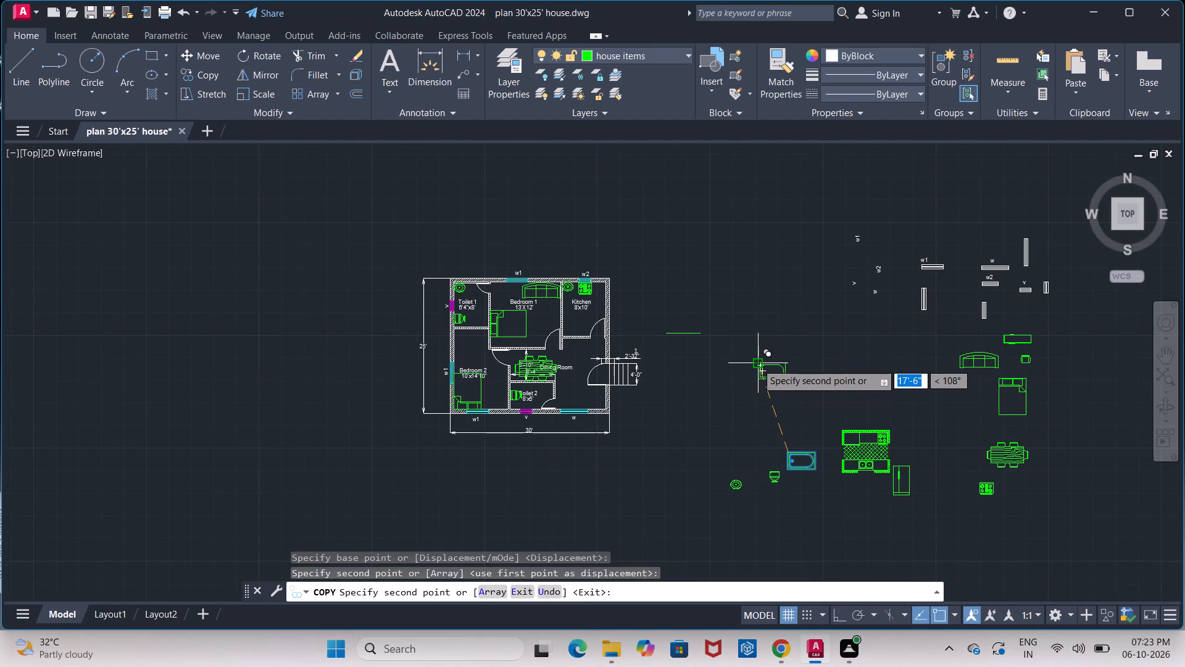
pyautogui.press('Escape')
# Rotate the bathtub copy beside the spare sofa a quarter turn counterclockwise so its long side runs vertically.
pyautogui.click(737, 334)
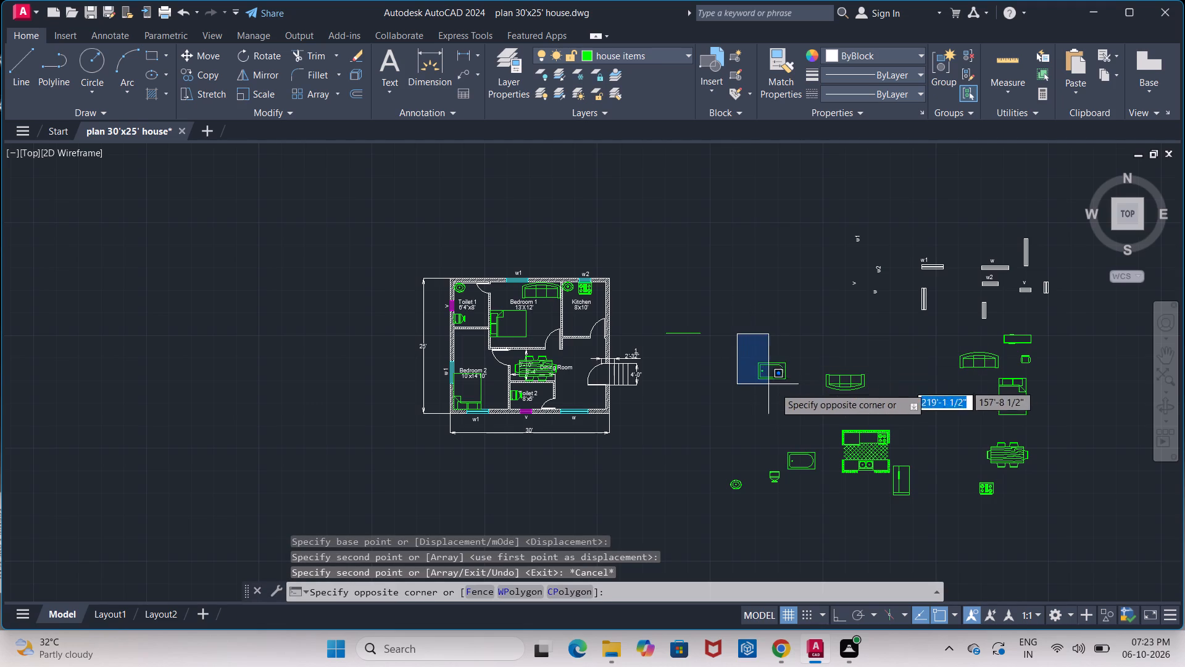
pyautogui.click(794, 397)
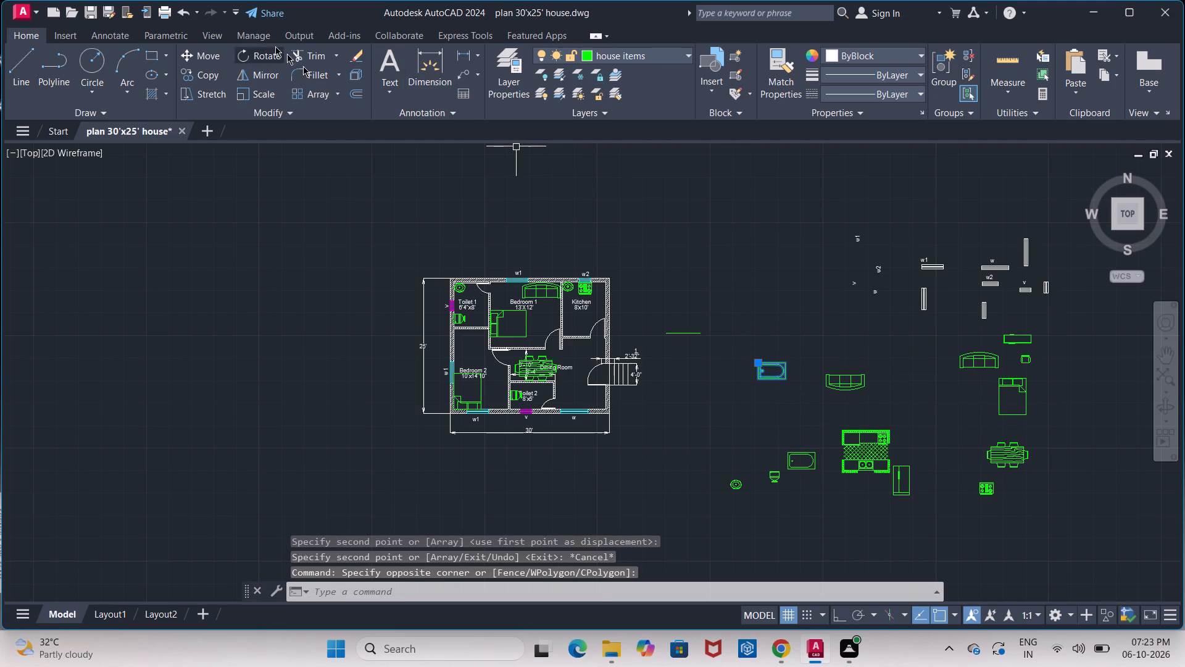
pyautogui.click(247, 65)
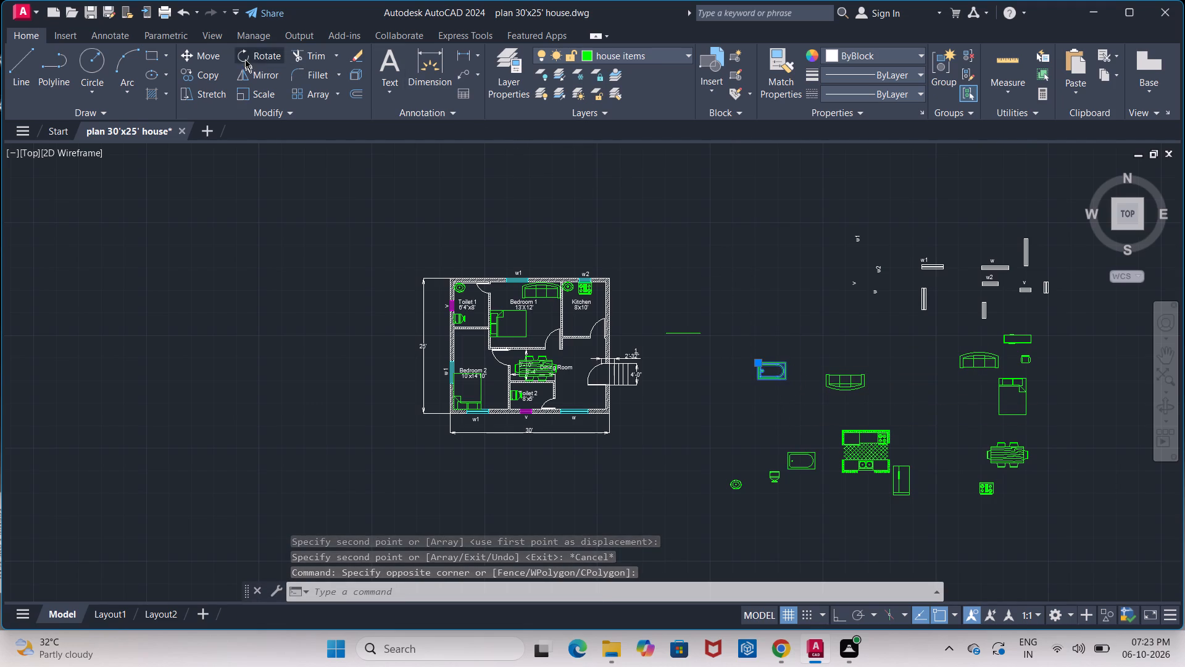
pyautogui.click(245, 59)
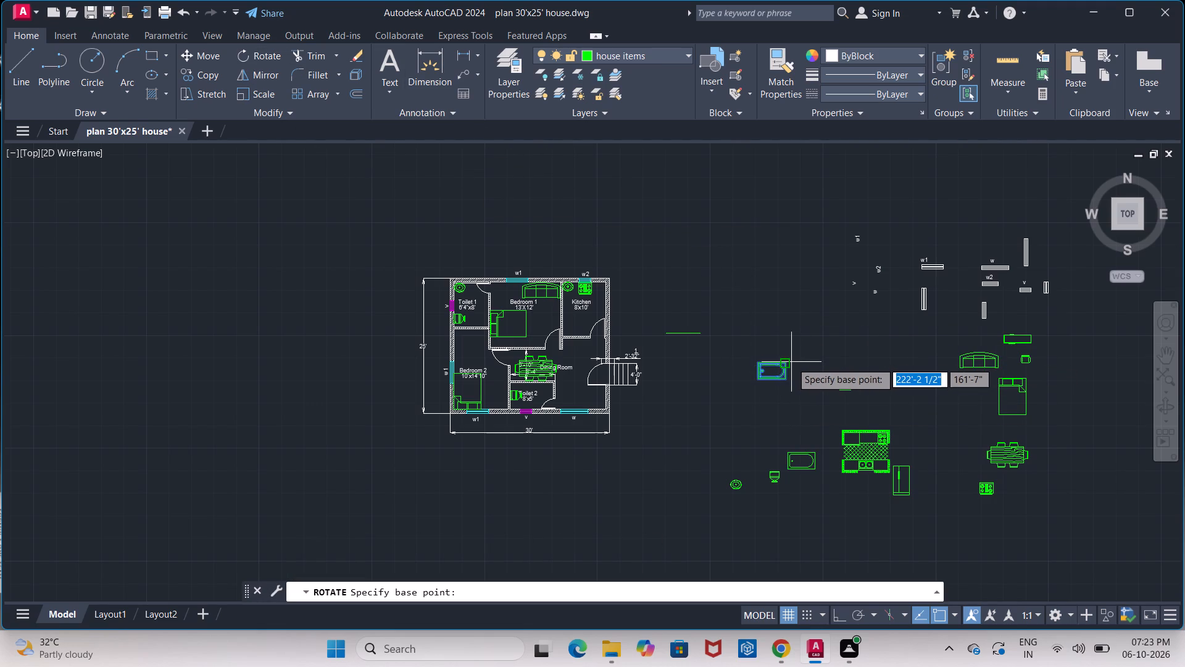
pyautogui.click(791, 362)
pyautogui.click(788, 303)
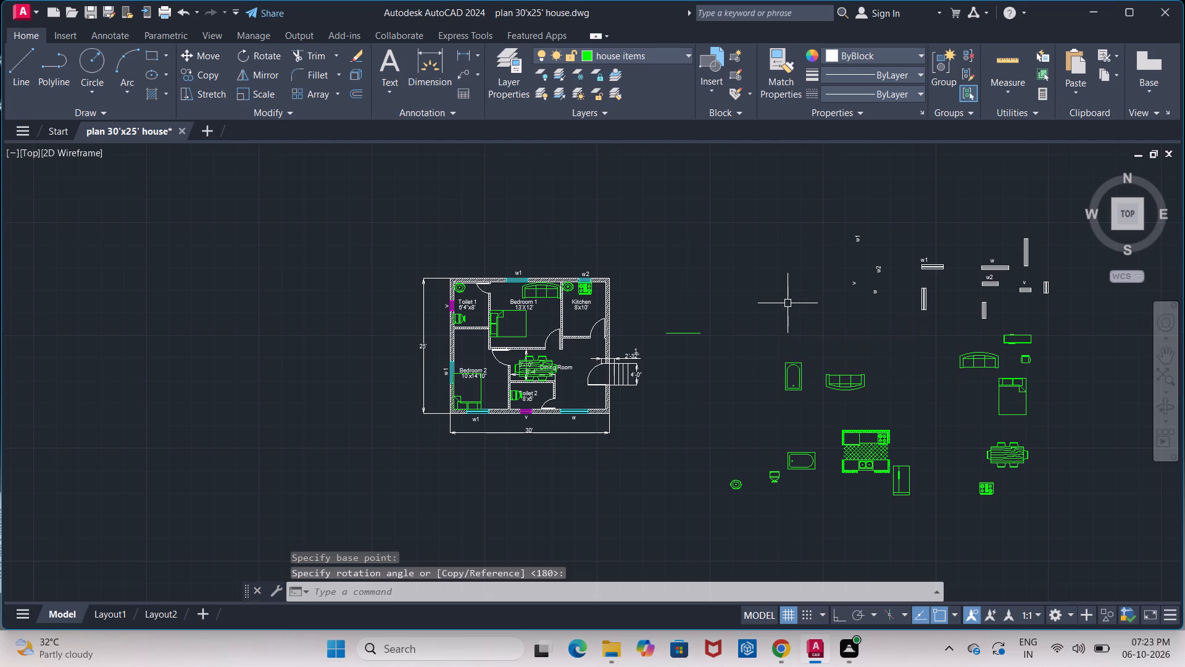
pyautogui.press('Escape')
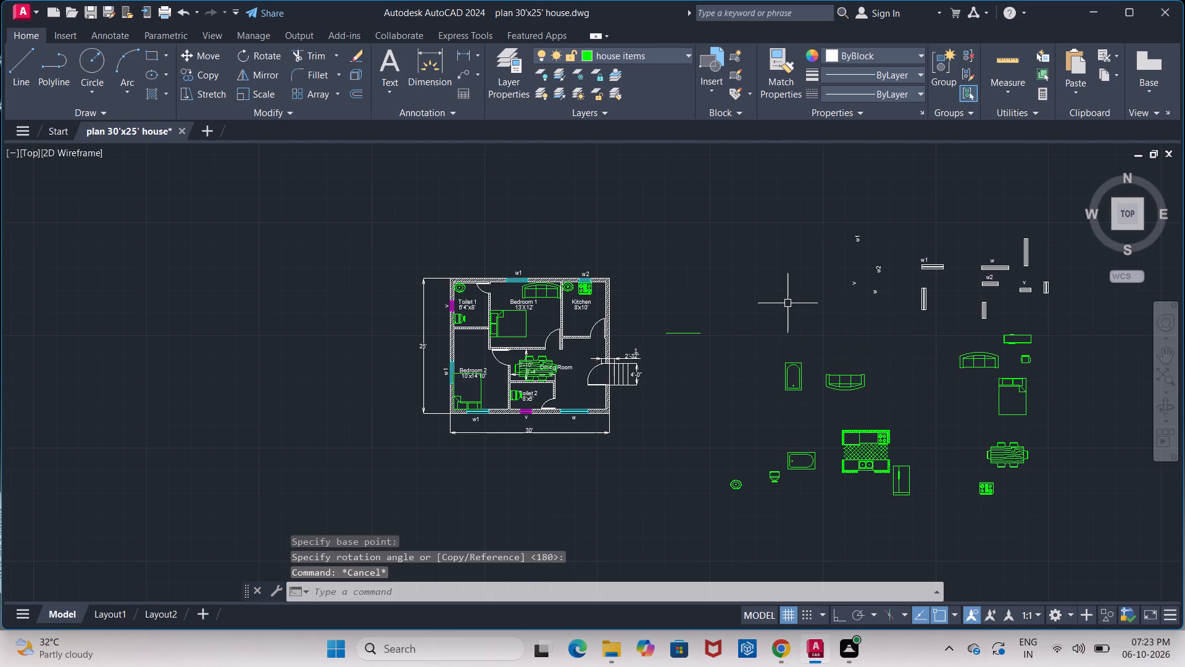
# Insert the Faucet - Bathroom side block from DesignCenter's House Designer blocks into the open space between the two spare sofas.
pyautogui.moveTo(786, 308); pyautogui.dragTo(756, 284, button='middle')
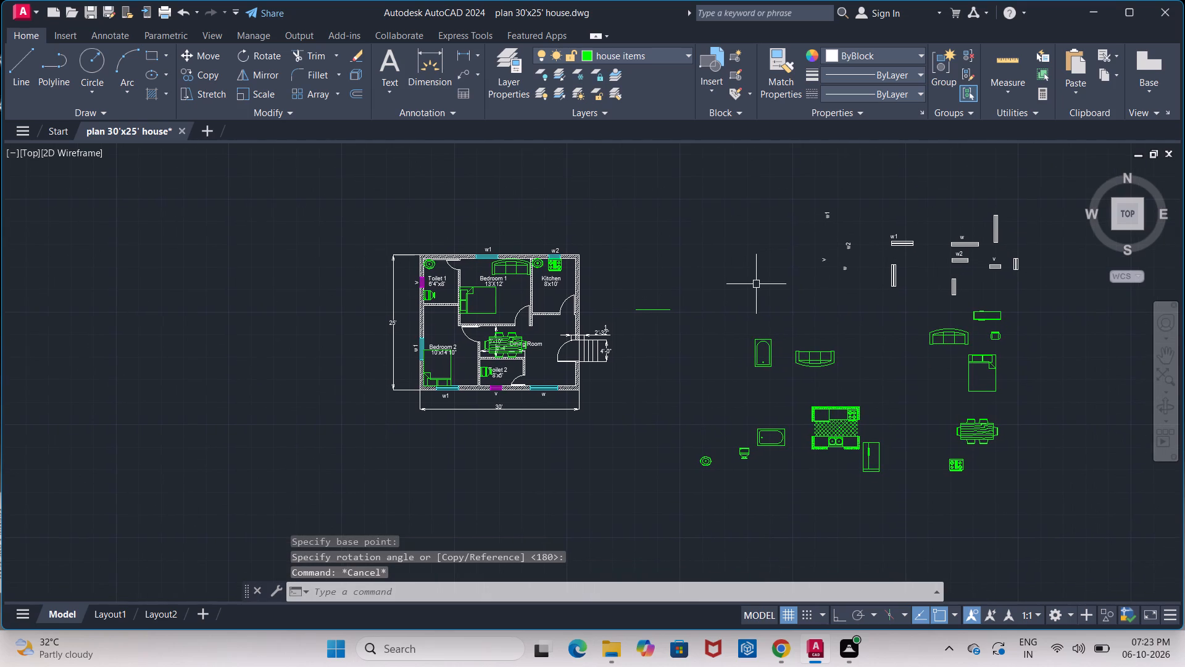
pyautogui.scroll(1, 755, 297)
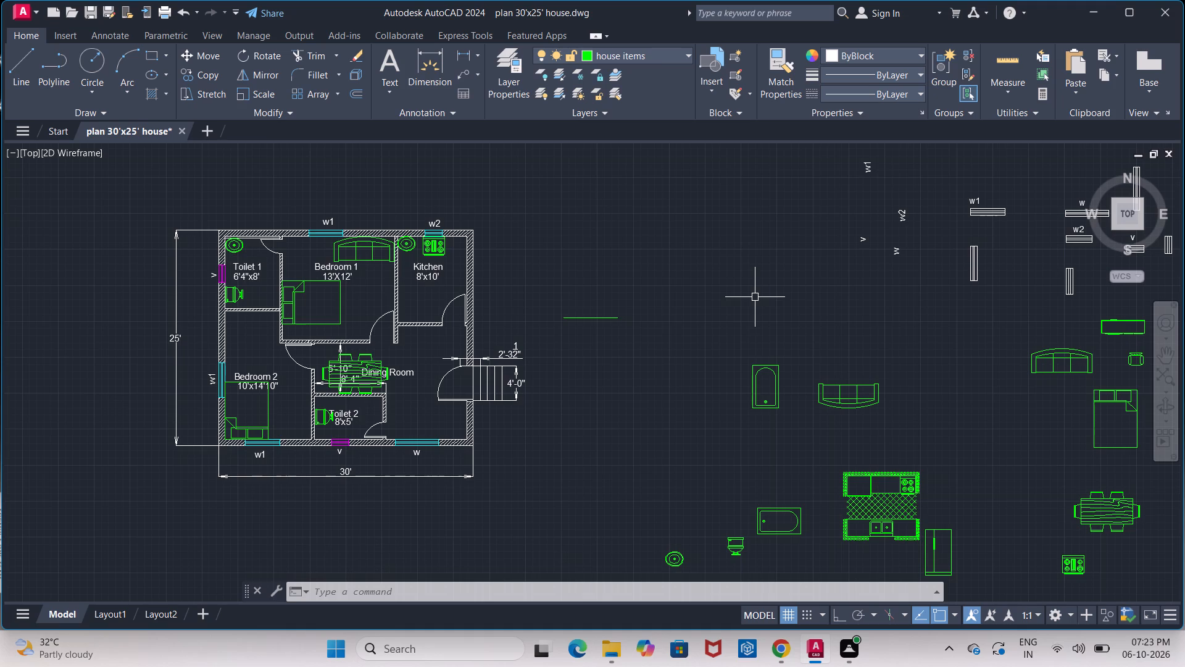
pyautogui.write('dc')
pyautogui.press('Return')
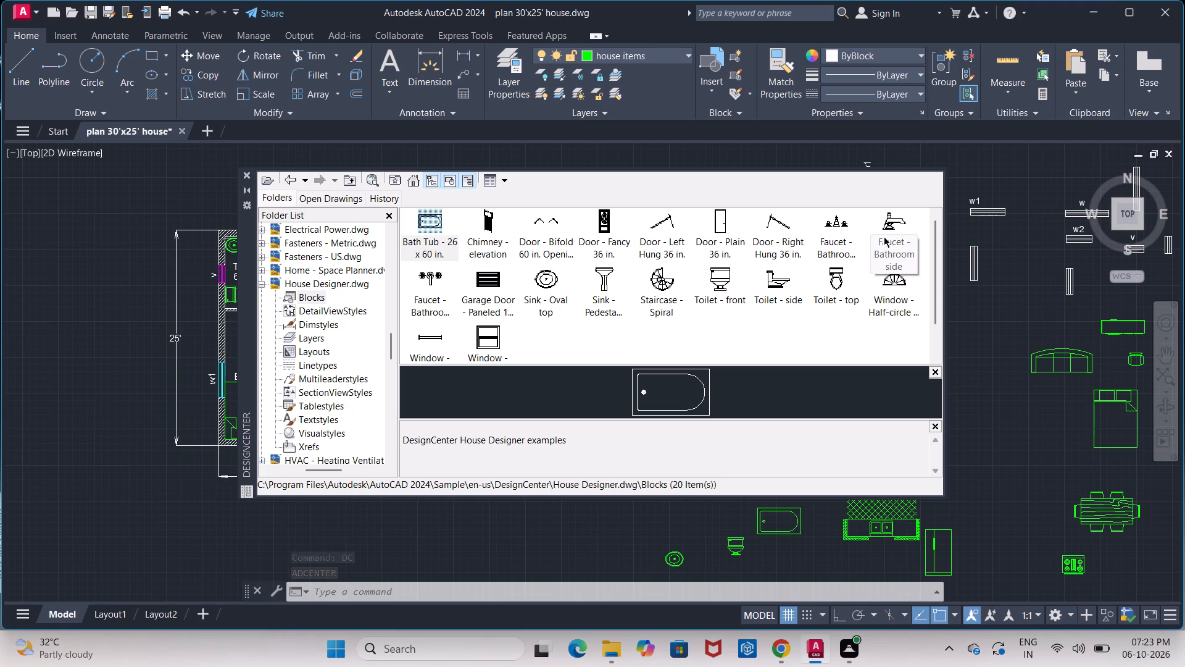
pyautogui.moveTo(885, 235); pyautogui.dragTo(980, 390)
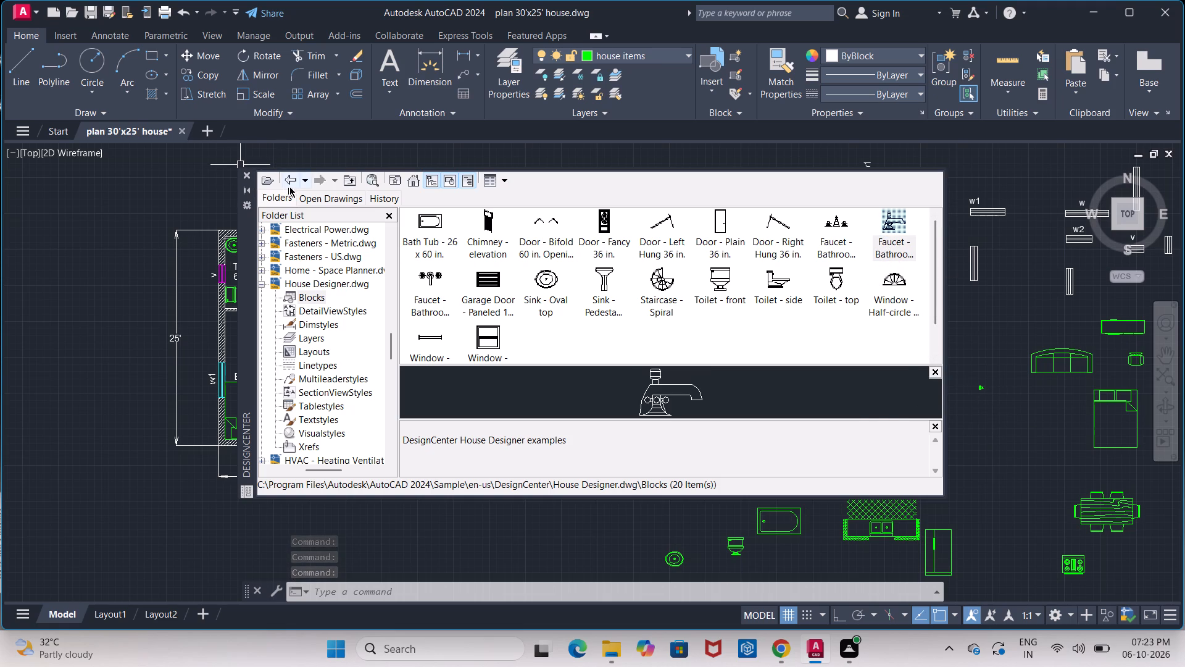
pyautogui.click(246, 175)
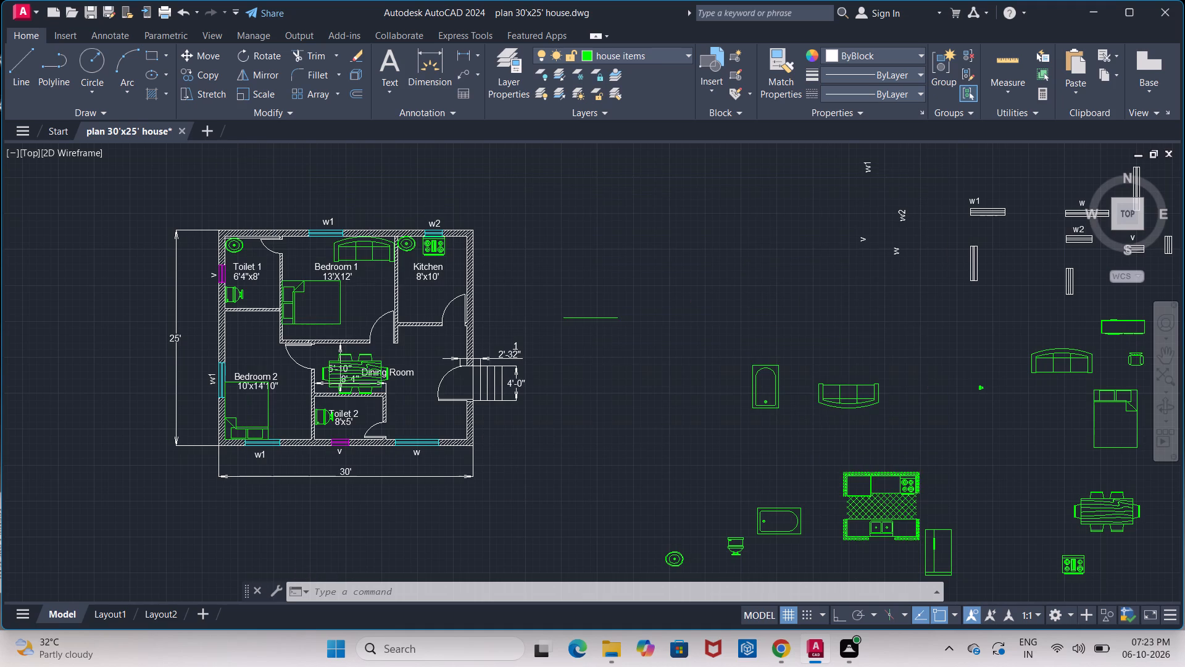
# Mirror the side-view faucet about a vertical line through its base, keeping the source faucet.
pyautogui.click(984, 387)
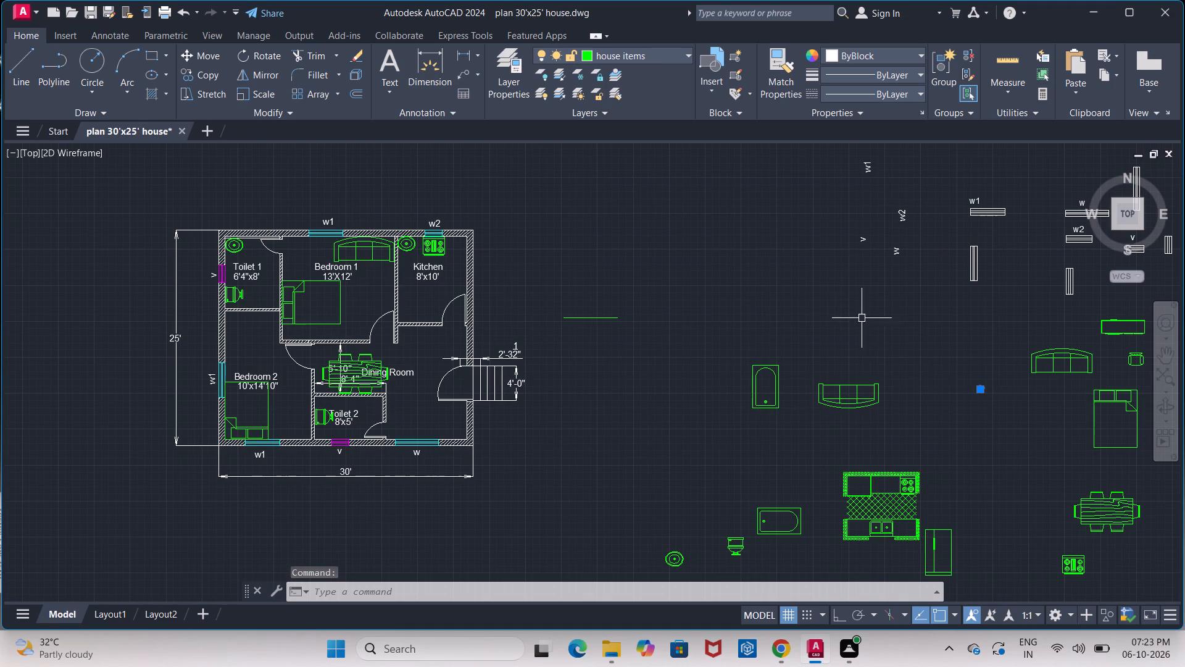
pyautogui.scroll(5, 973, 382)
pyautogui.moveTo(974, 387); pyautogui.dragTo(926, 319, button='middle')
pyautogui.scroll(-1, 926, 319)
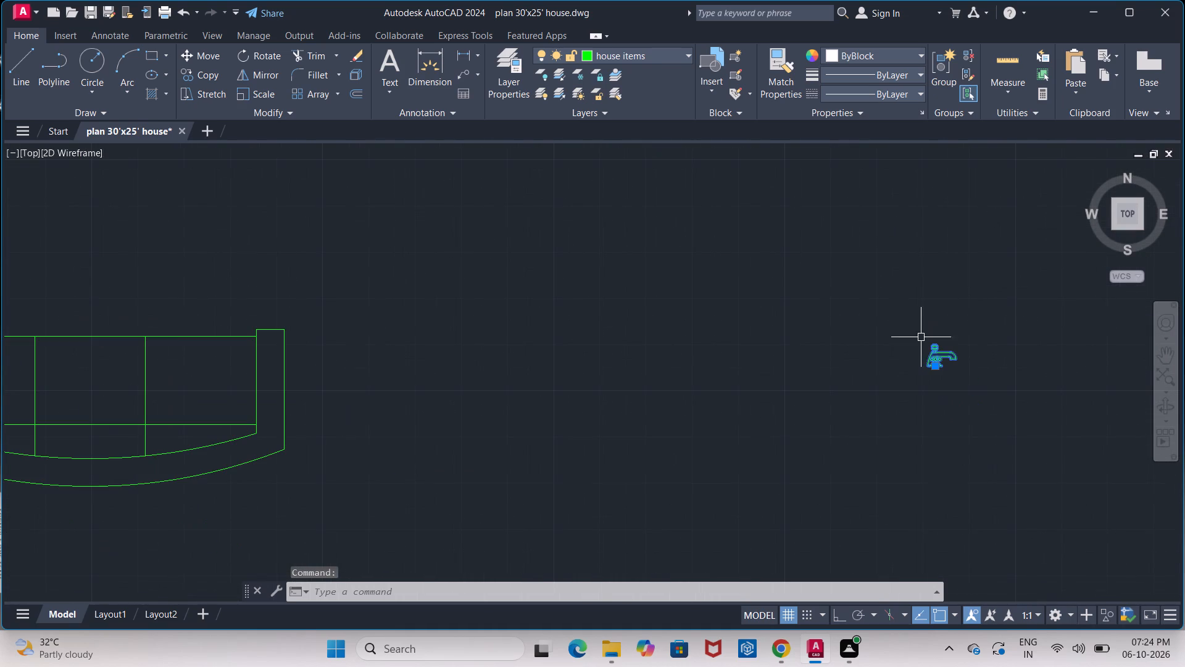
pyautogui.click(256, 78)
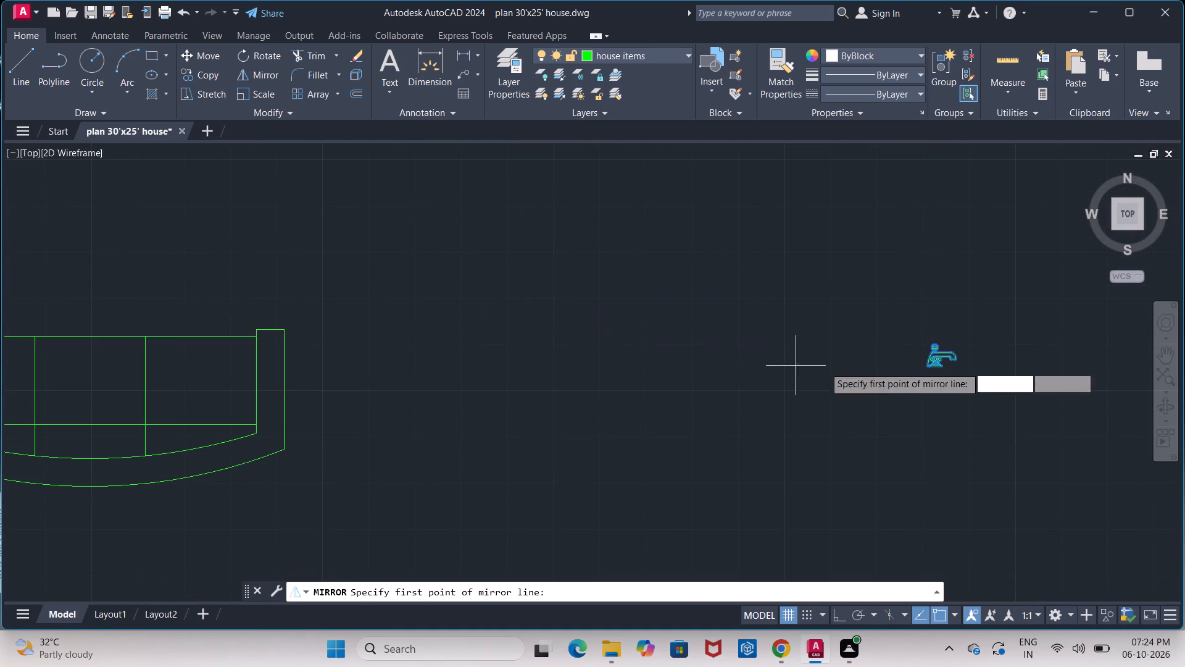
pyautogui.click(934, 371)
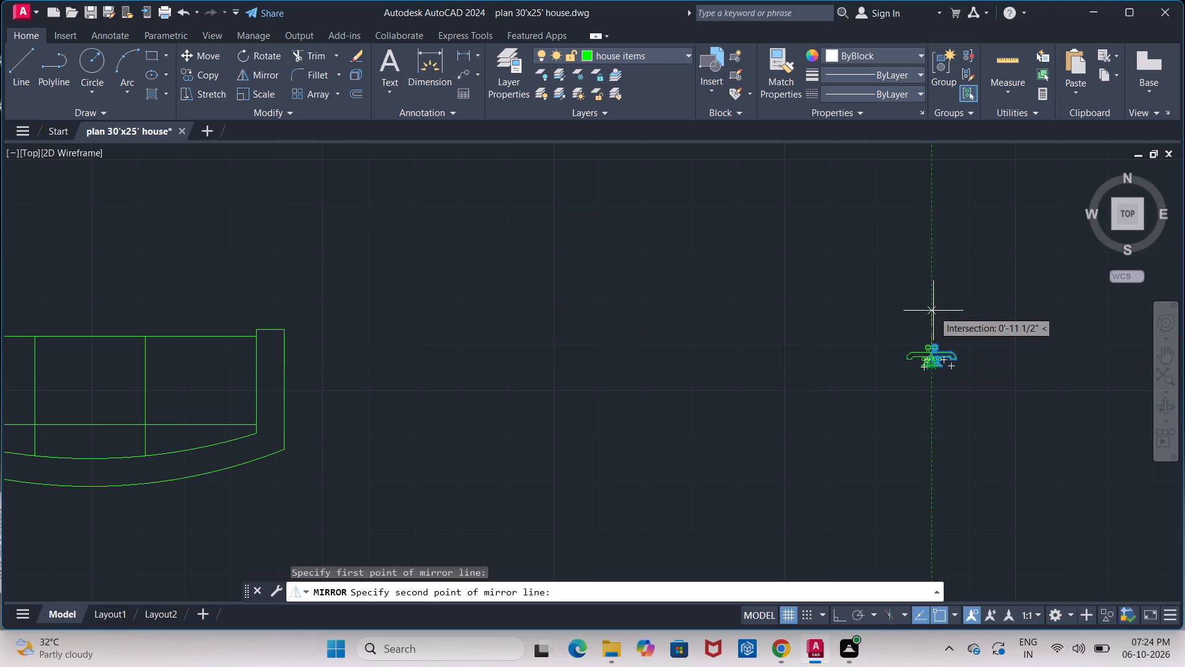
pyautogui.click(933, 311)
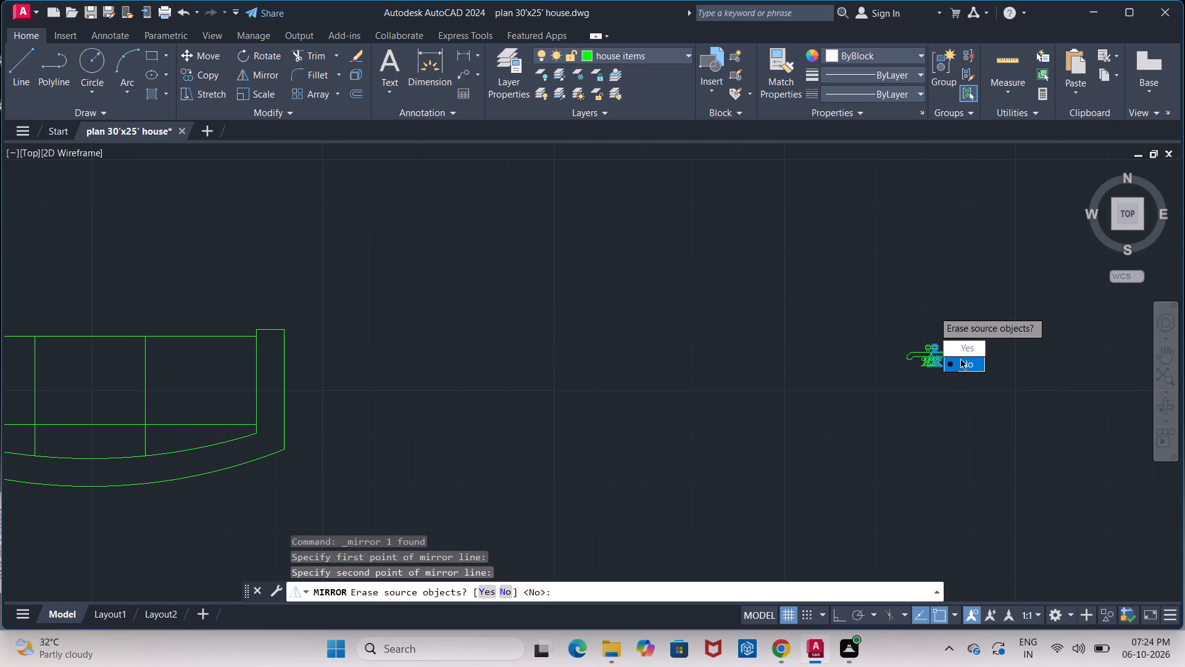
pyautogui.moveTo(960, 359); pyautogui.dragTo(933, 311)
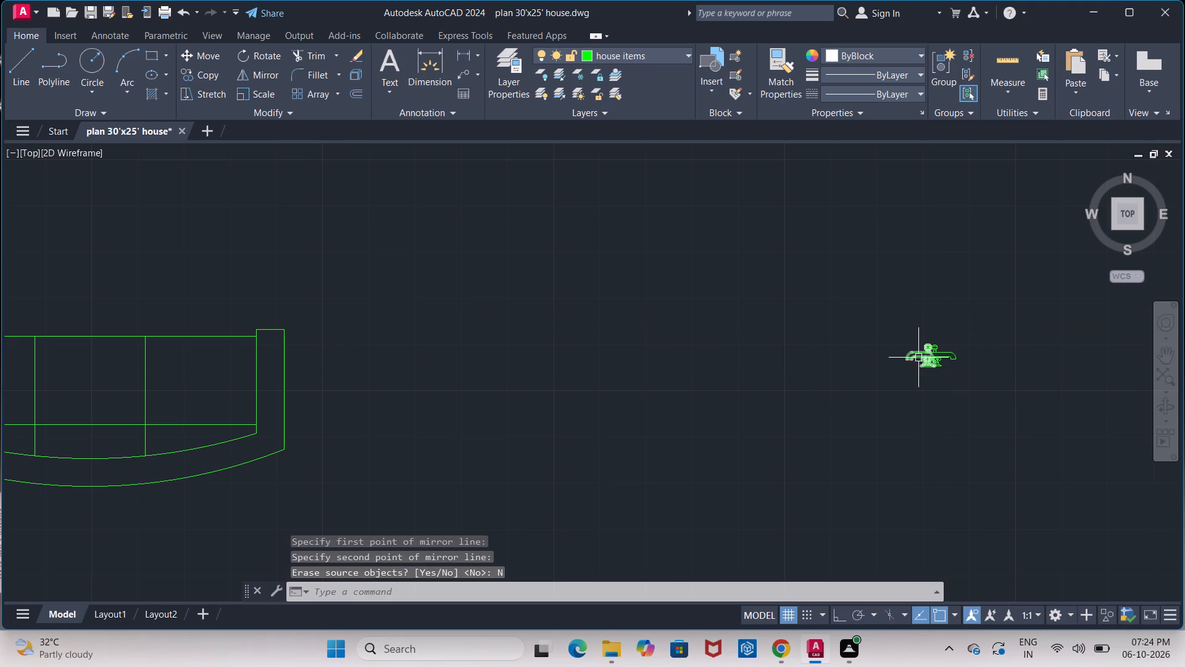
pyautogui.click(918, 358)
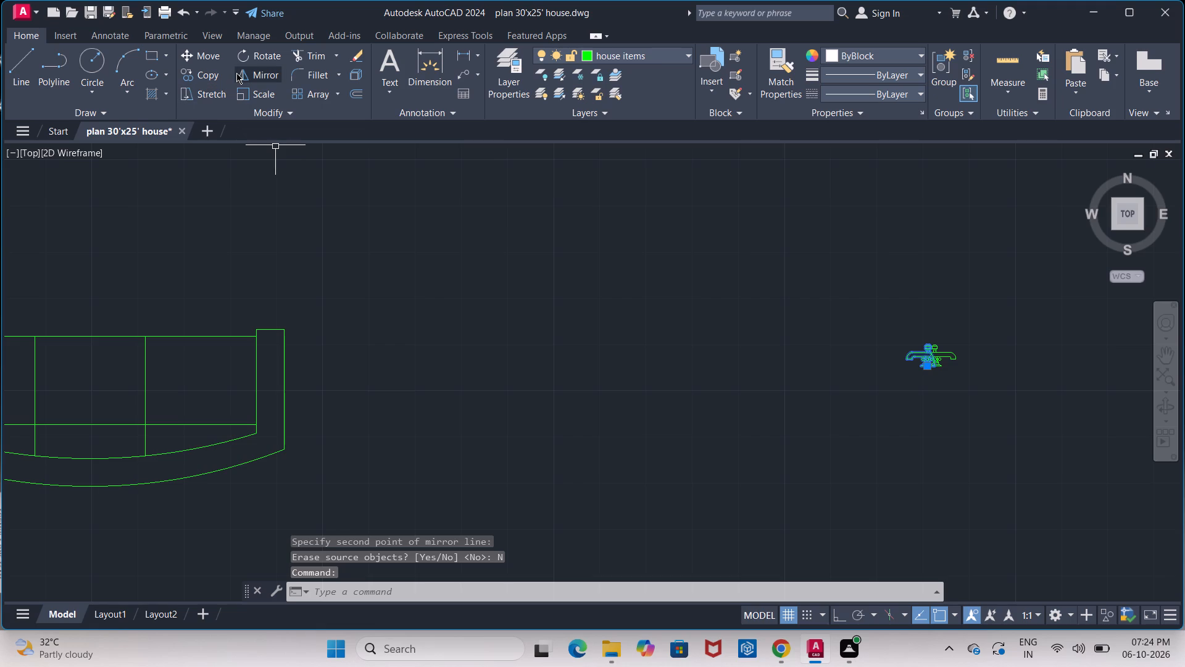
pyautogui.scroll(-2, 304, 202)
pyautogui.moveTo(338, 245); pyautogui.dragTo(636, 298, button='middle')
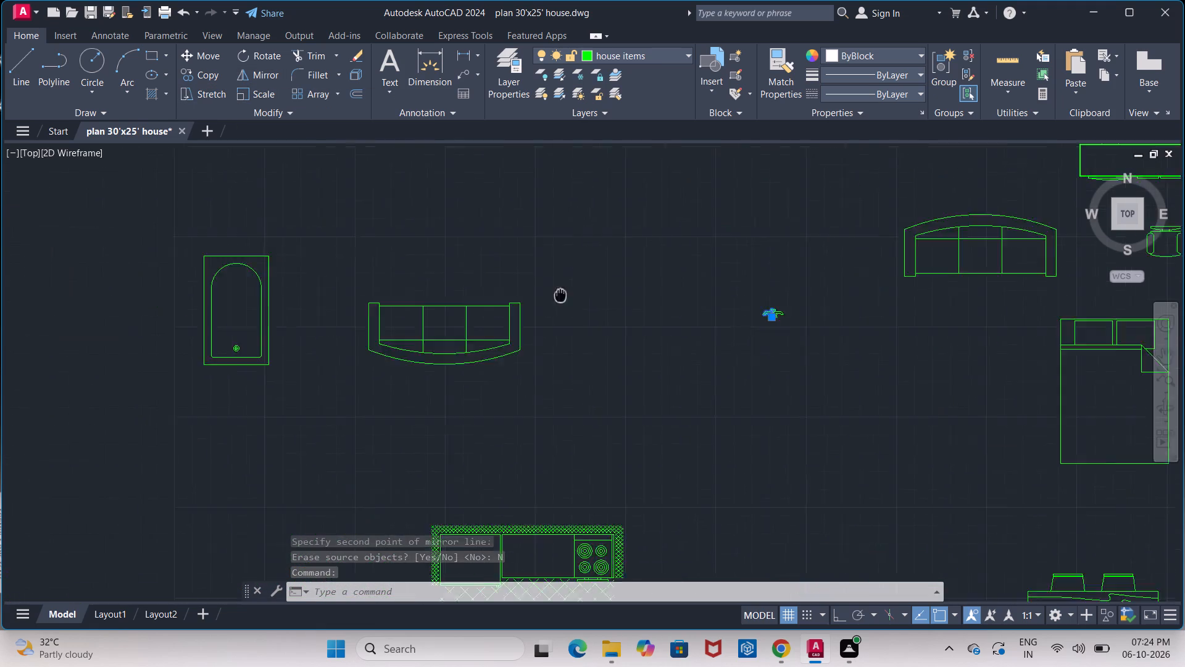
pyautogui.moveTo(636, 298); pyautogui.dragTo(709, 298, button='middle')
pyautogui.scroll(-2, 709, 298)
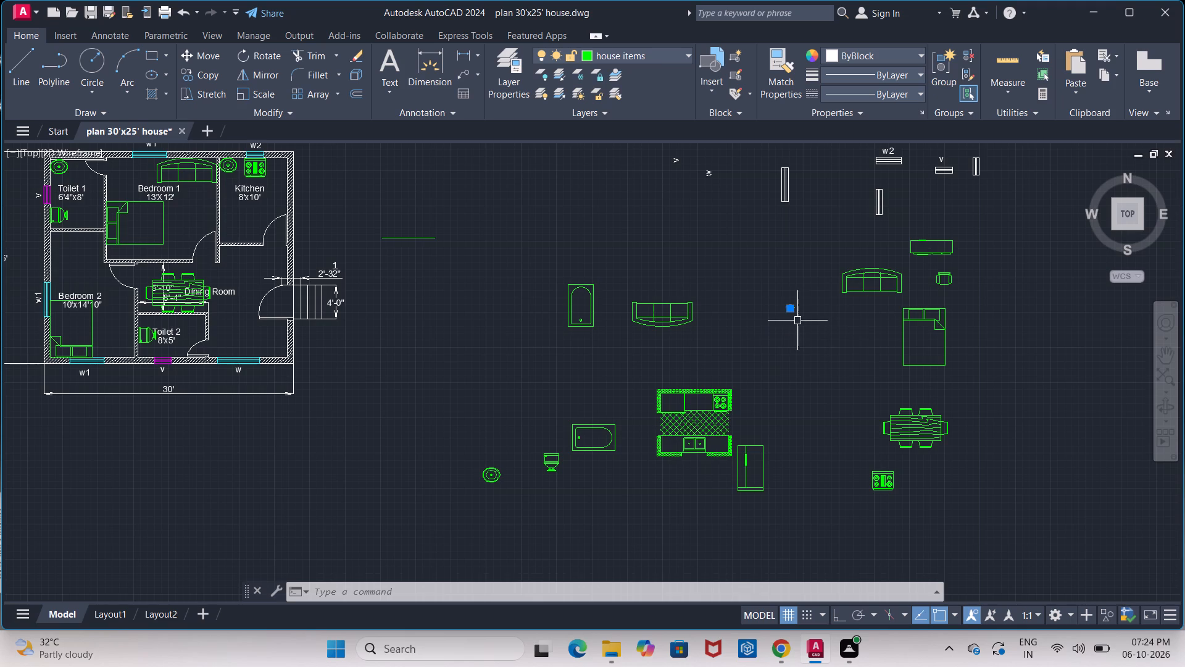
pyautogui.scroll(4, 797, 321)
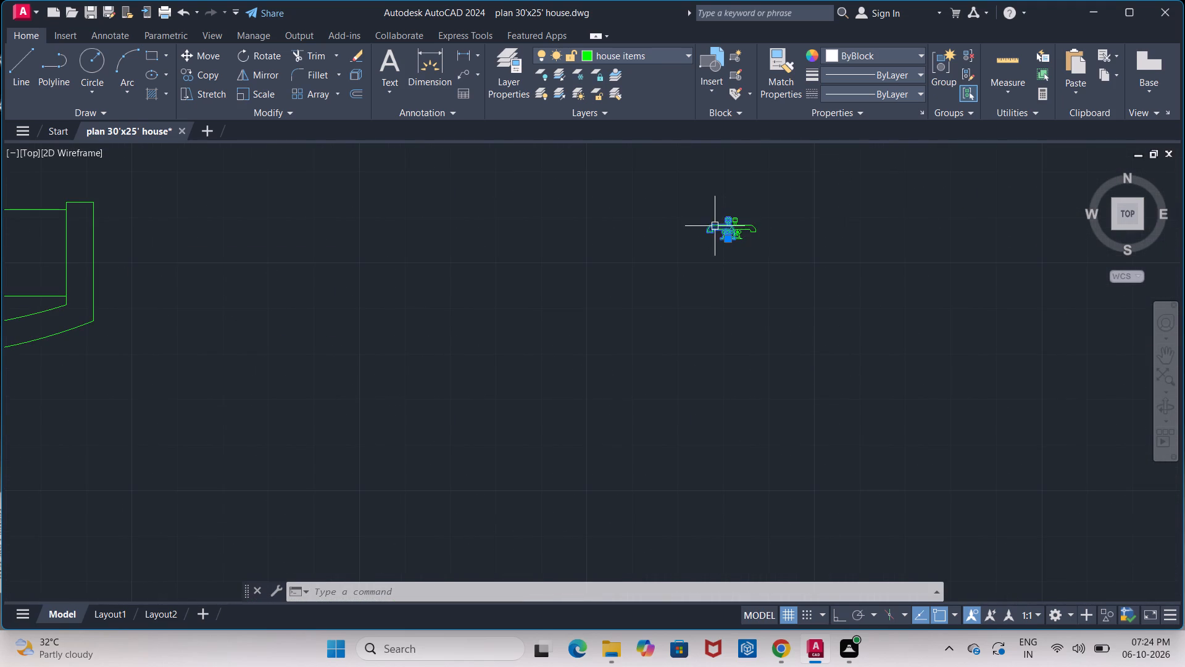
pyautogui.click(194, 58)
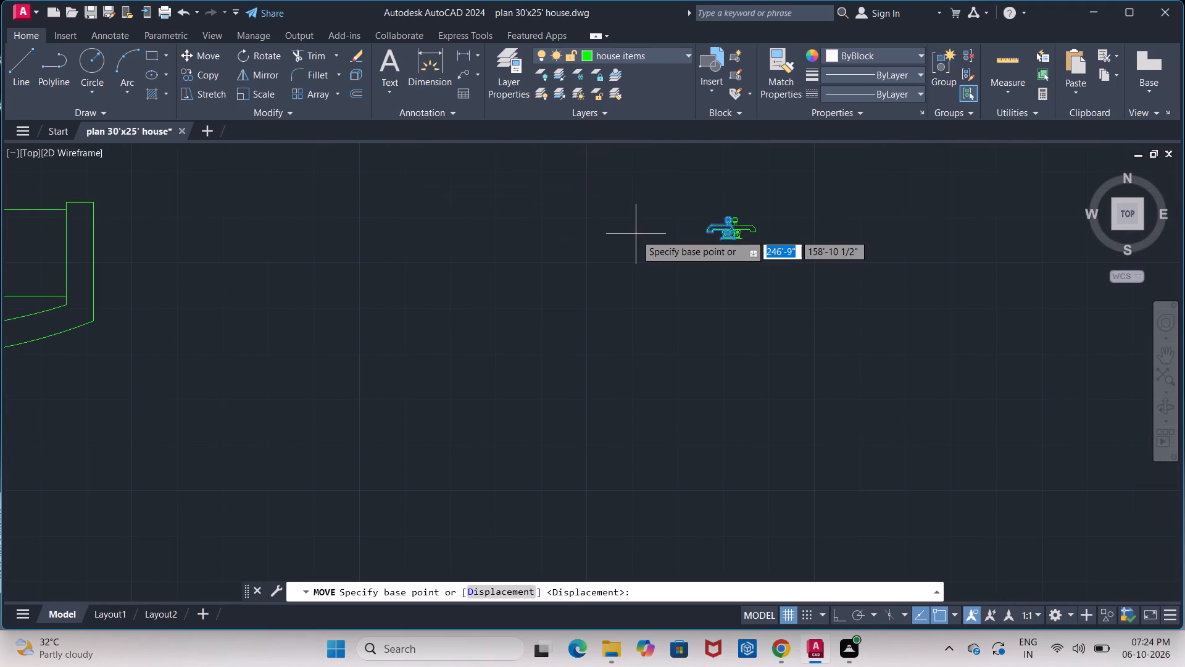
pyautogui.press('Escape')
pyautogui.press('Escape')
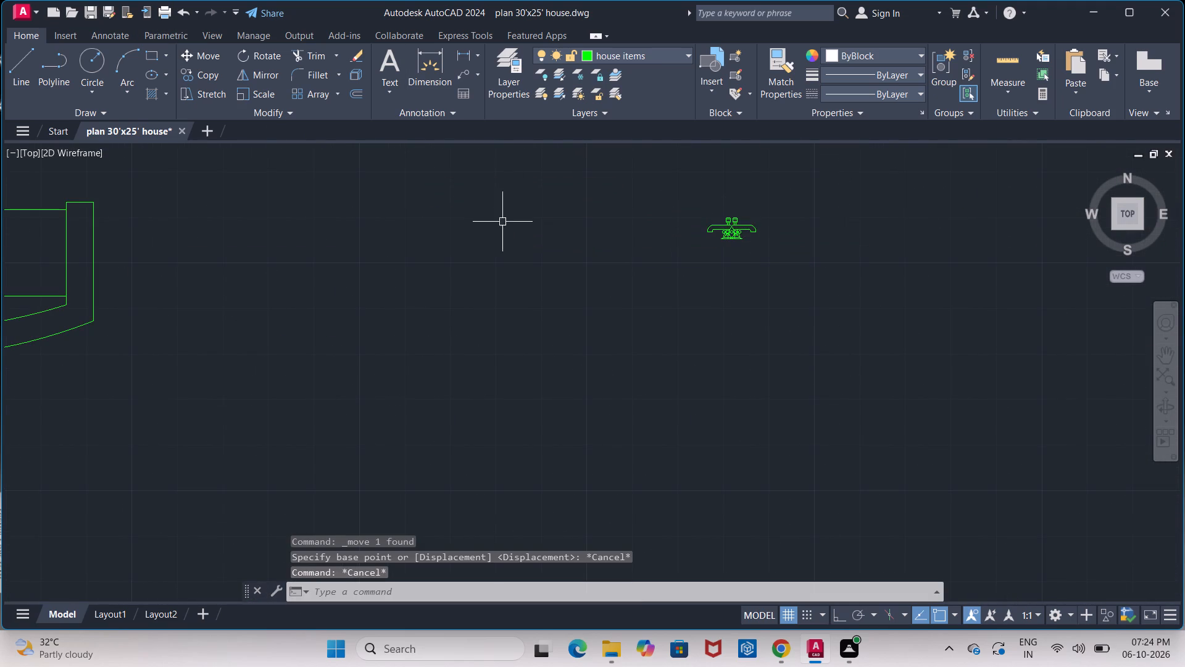
# Move the mirrored faucet about 2'-8" to the left, clear of the original faucet.
pyautogui.click(705, 230)
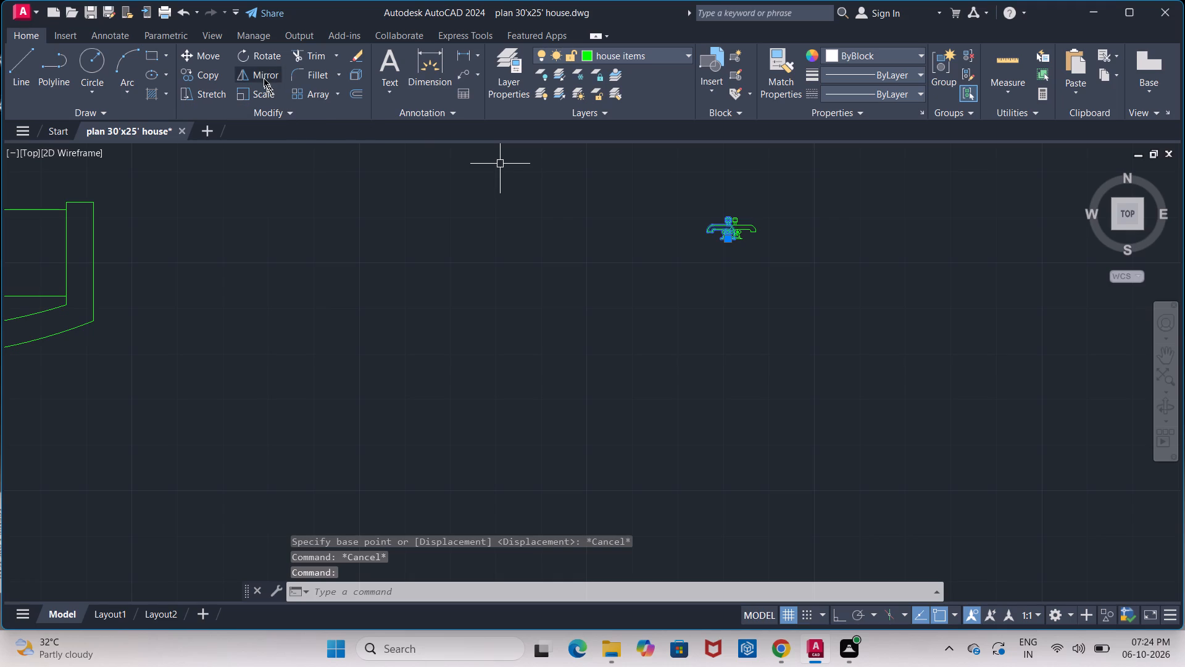
pyautogui.click(216, 56)
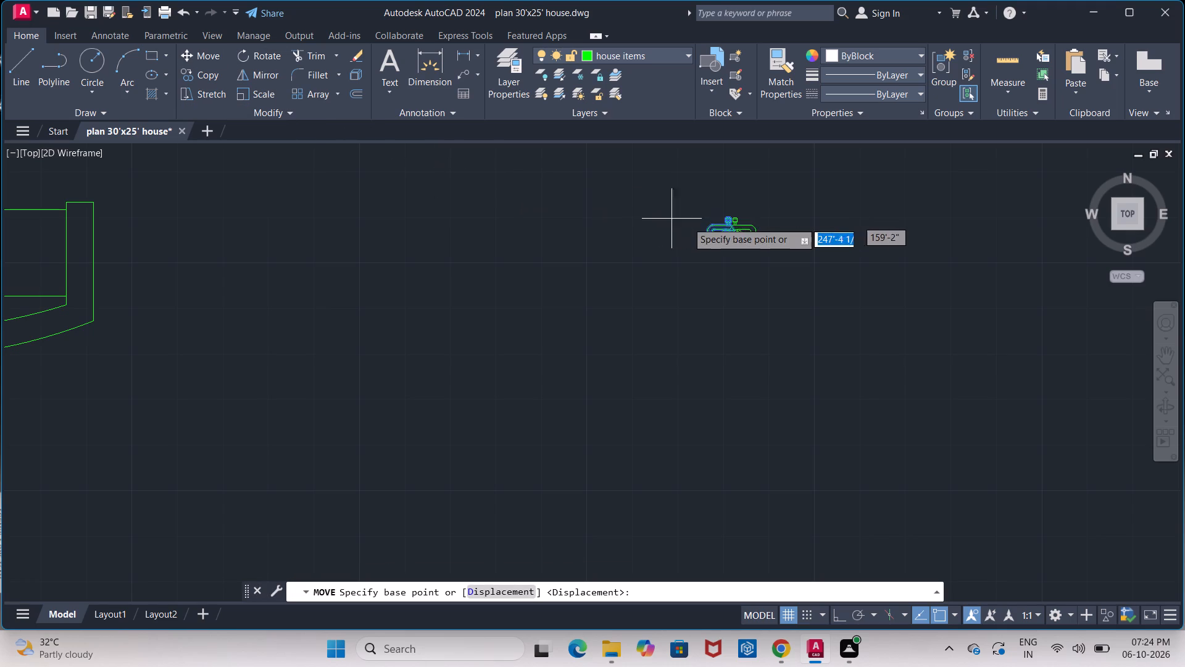
pyautogui.click(707, 231)
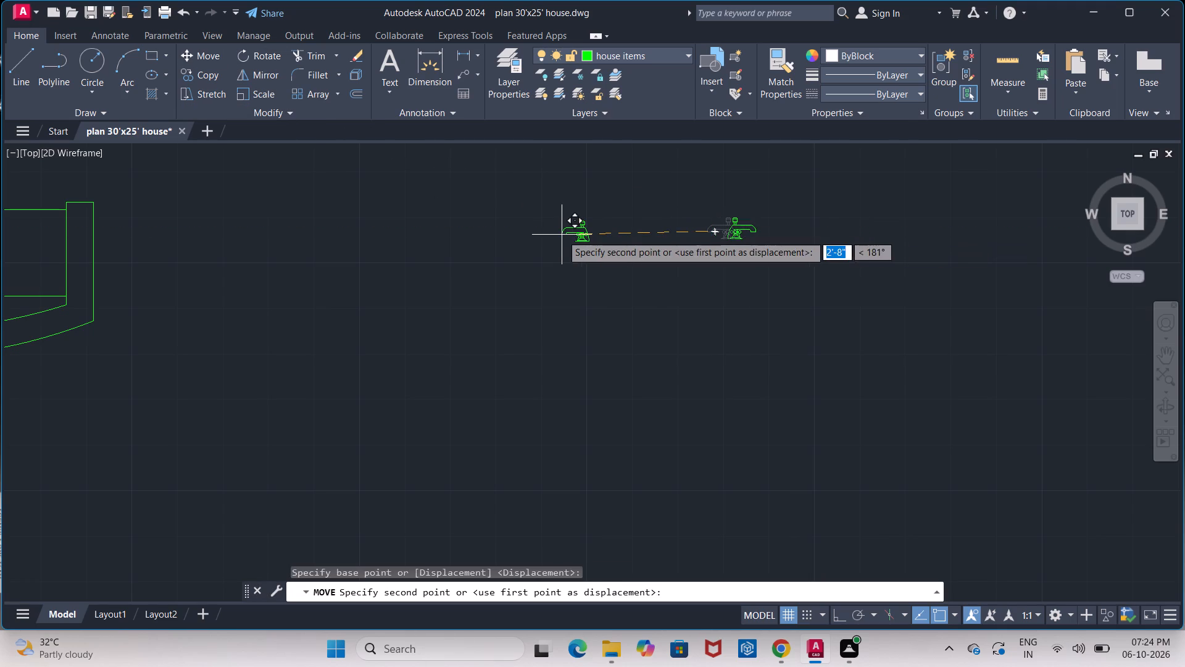
pyautogui.click(562, 235)
pyautogui.press('Escape')
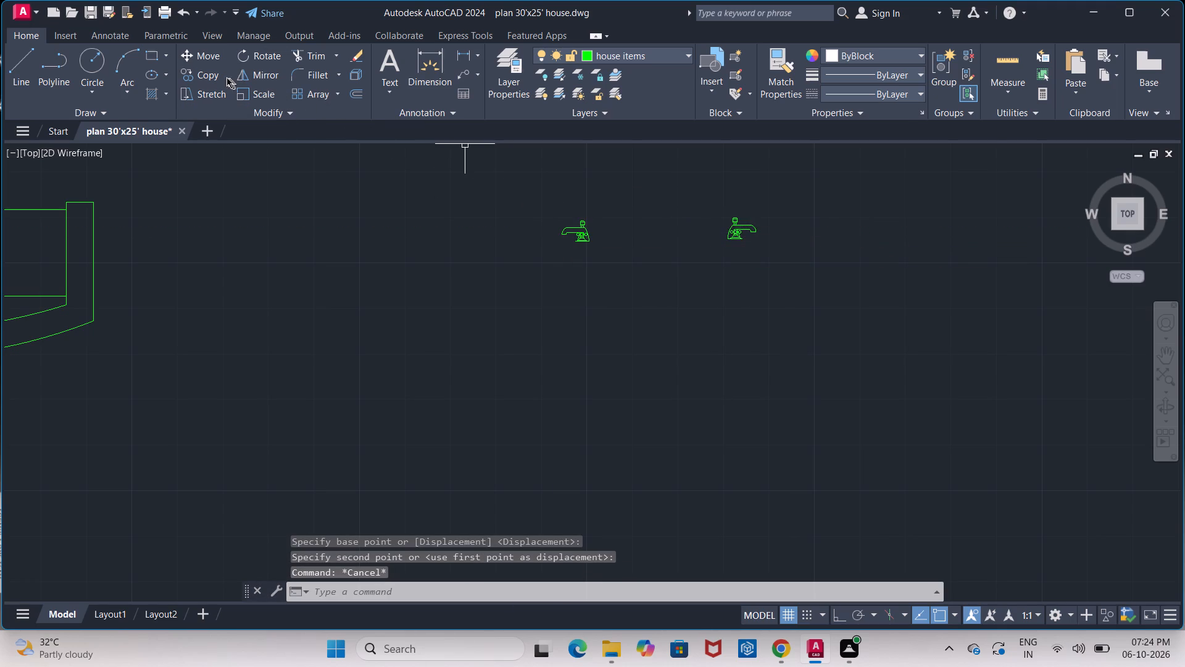
# Copy the mirrored faucet from its base into Toilet 2, just below the upper wall and above the room label.
pyautogui.click(588, 233)
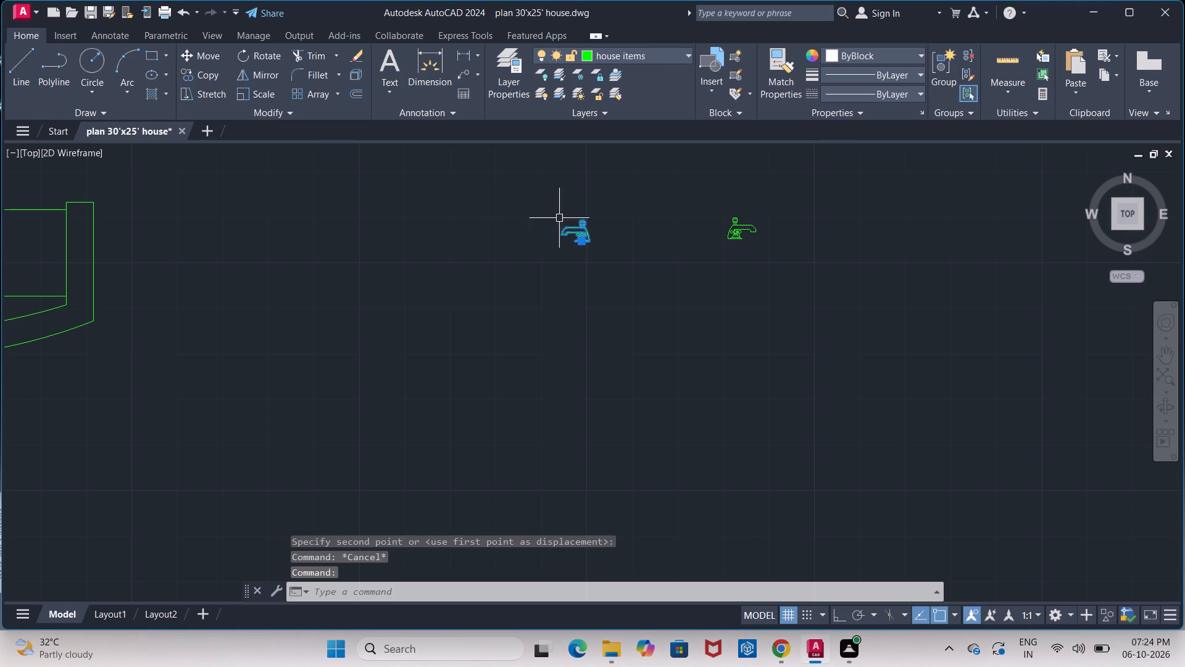
pyautogui.click(194, 80)
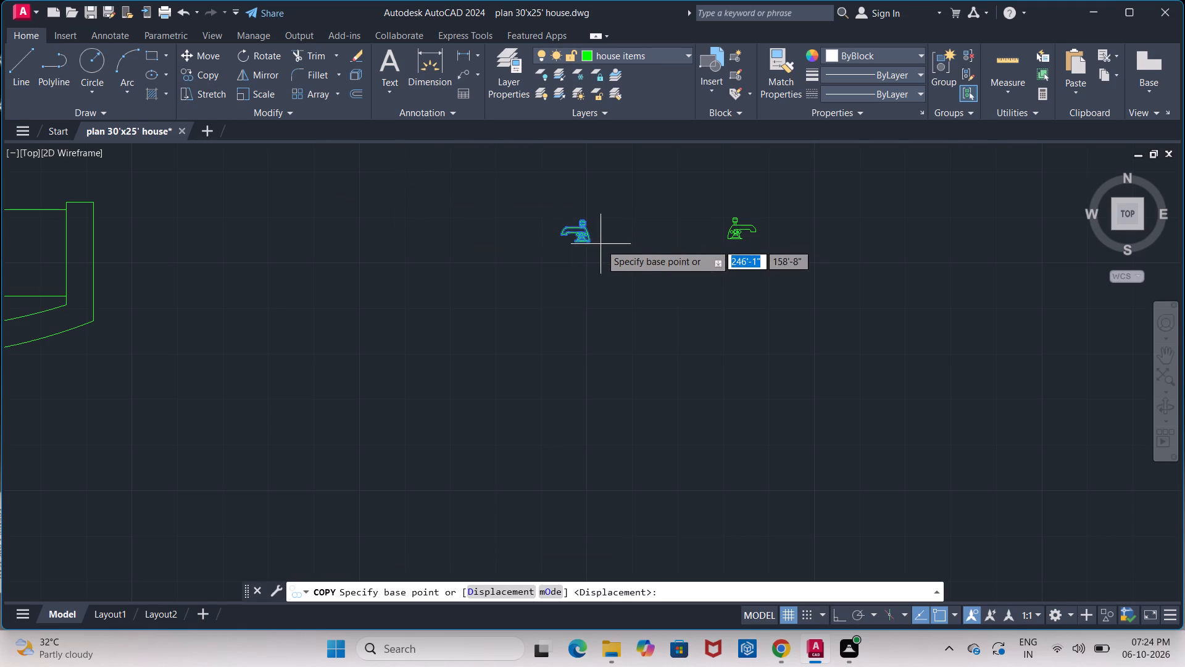
pyautogui.click(580, 240)
pyautogui.scroll(-1, 409, 307)
pyautogui.moveTo(415, 310); pyautogui.dragTo(615, 269, button='middle')
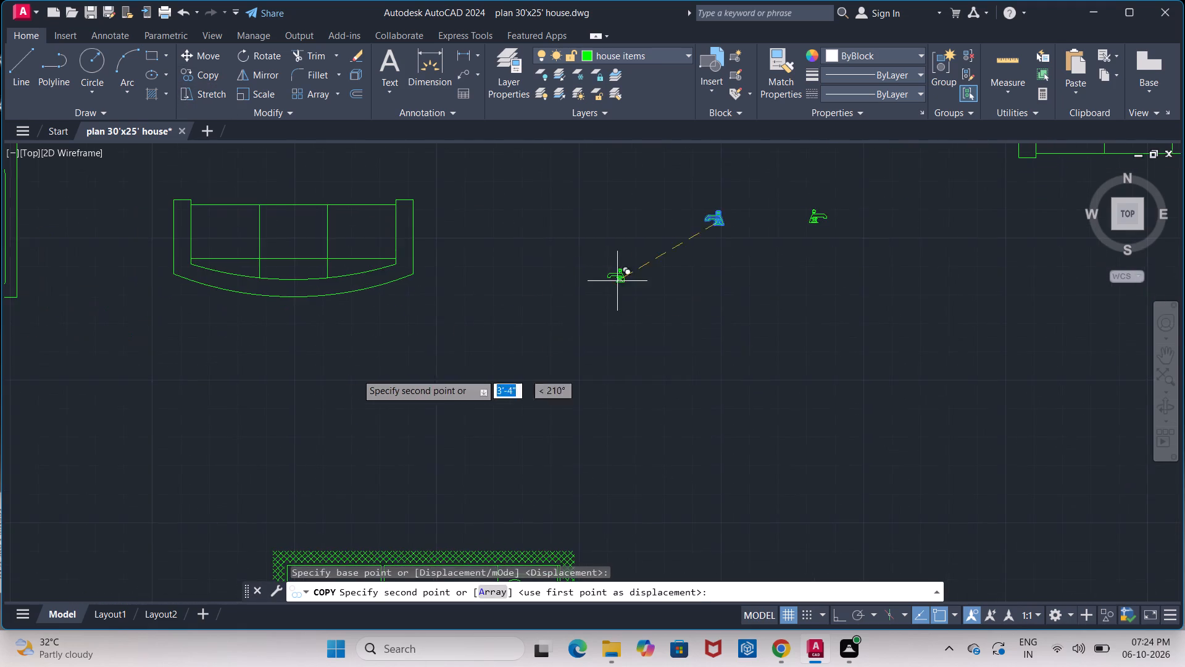
pyautogui.scroll(-4, 325, 382)
pyautogui.moveTo(109, 404); pyautogui.dragTo(217, 414, button='middle')
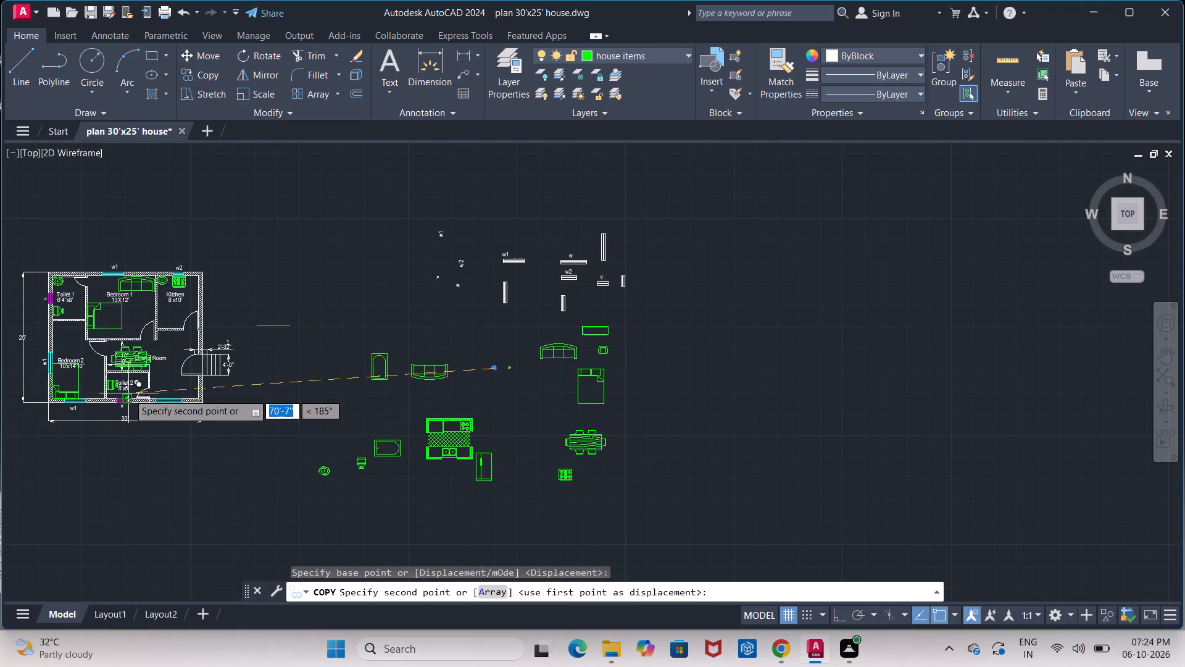
pyautogui.scroll(4, 128, 393)
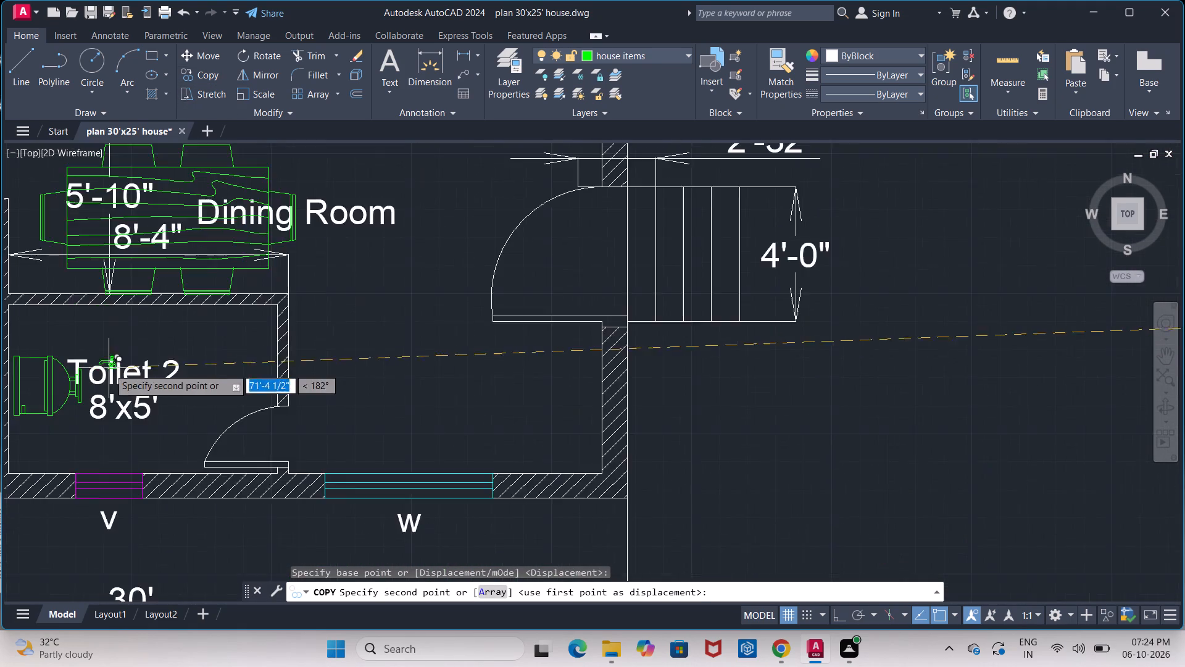
pyautogui.scroll(1, 109, 368)
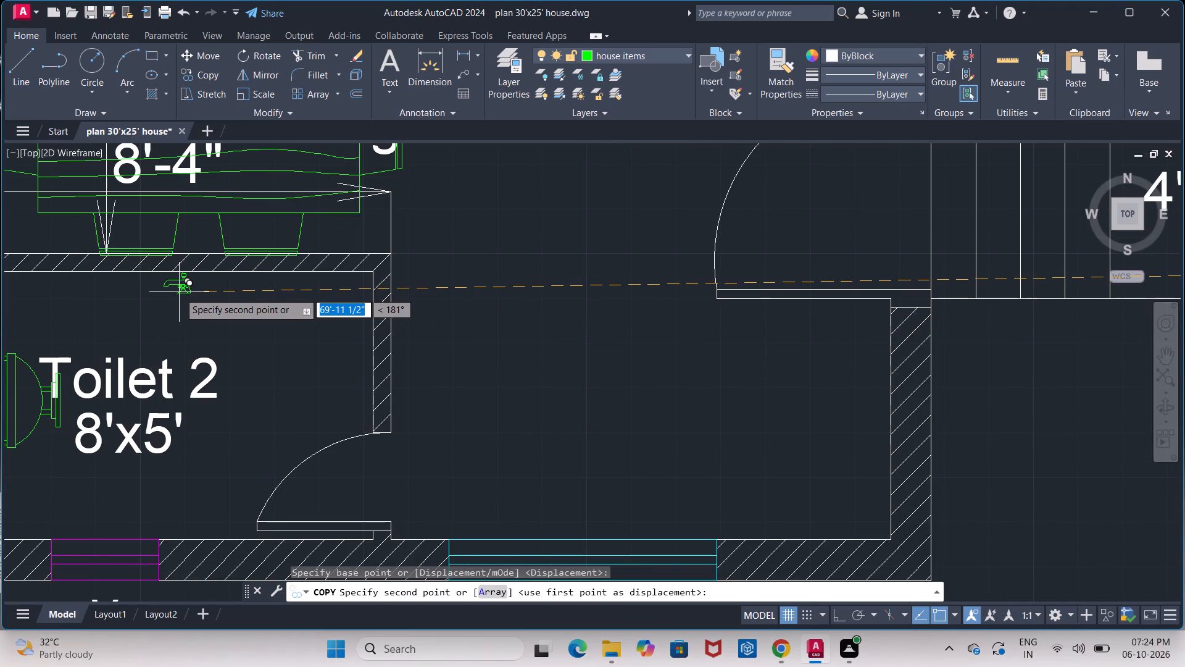
pyautogui.click(179, 292)
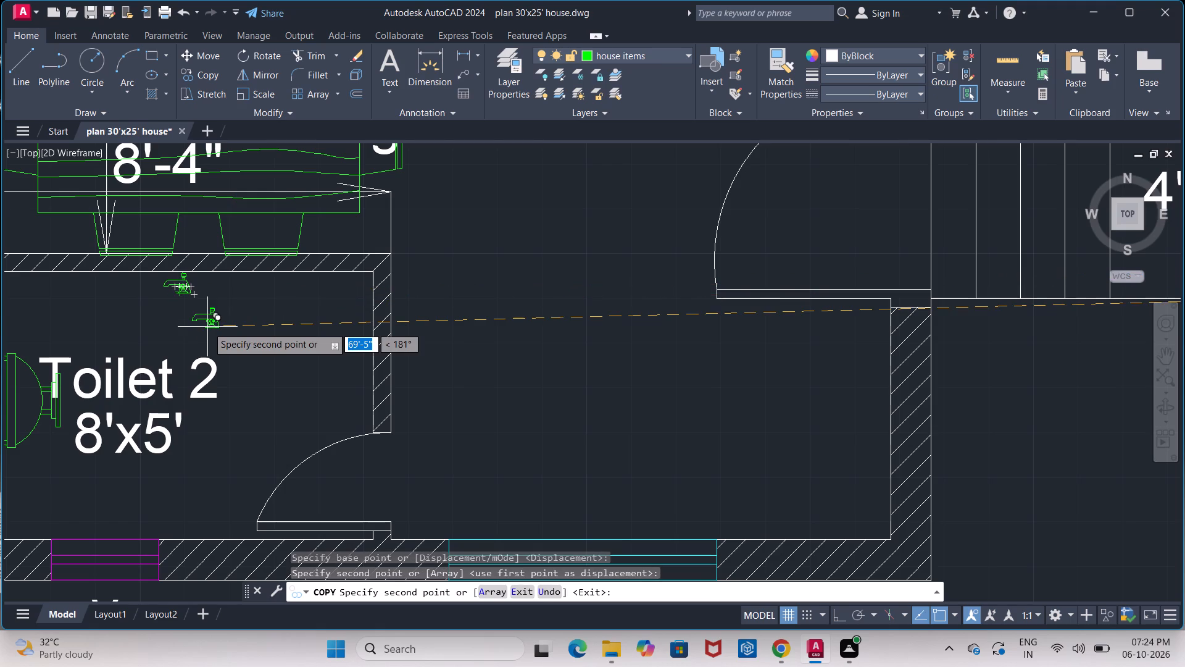
# Place another copy of the mirrored faucet in Toilet 1, beside the wall shared with Bedroom 1, and end the copying.
pyautogui.scroll(-4, 207, 327)
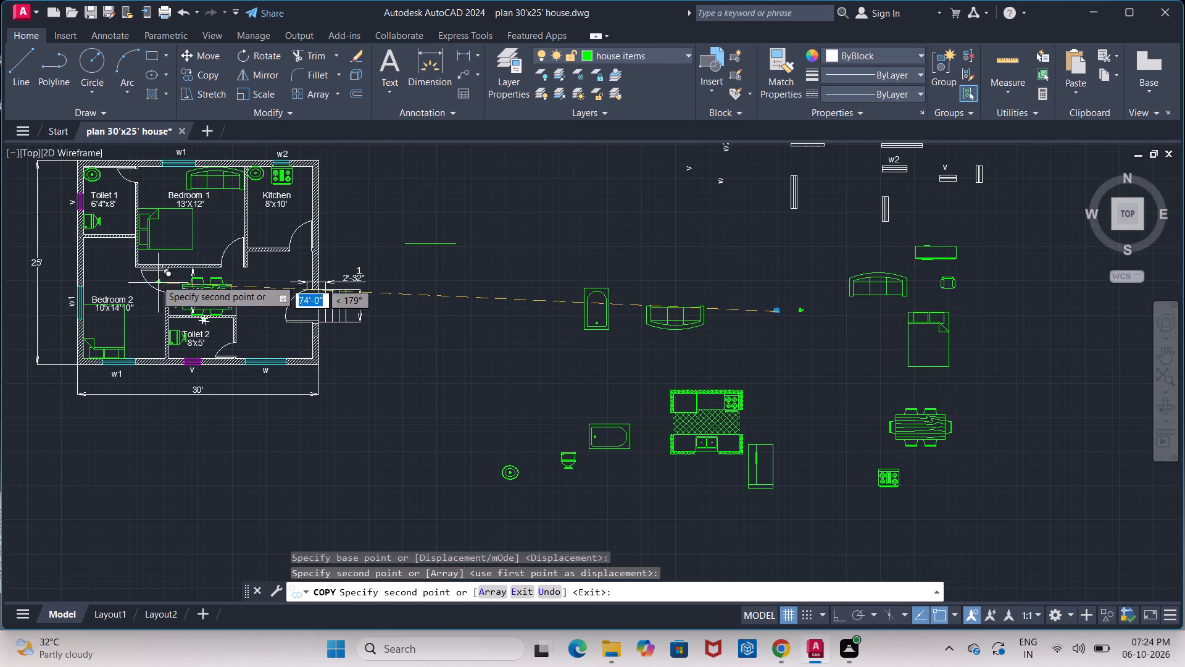
pyautogui.moveTo(140, 220); pyautogui.dragTo(180, 295, button='middle')
pyautogui.scroll(3, 177, 293)
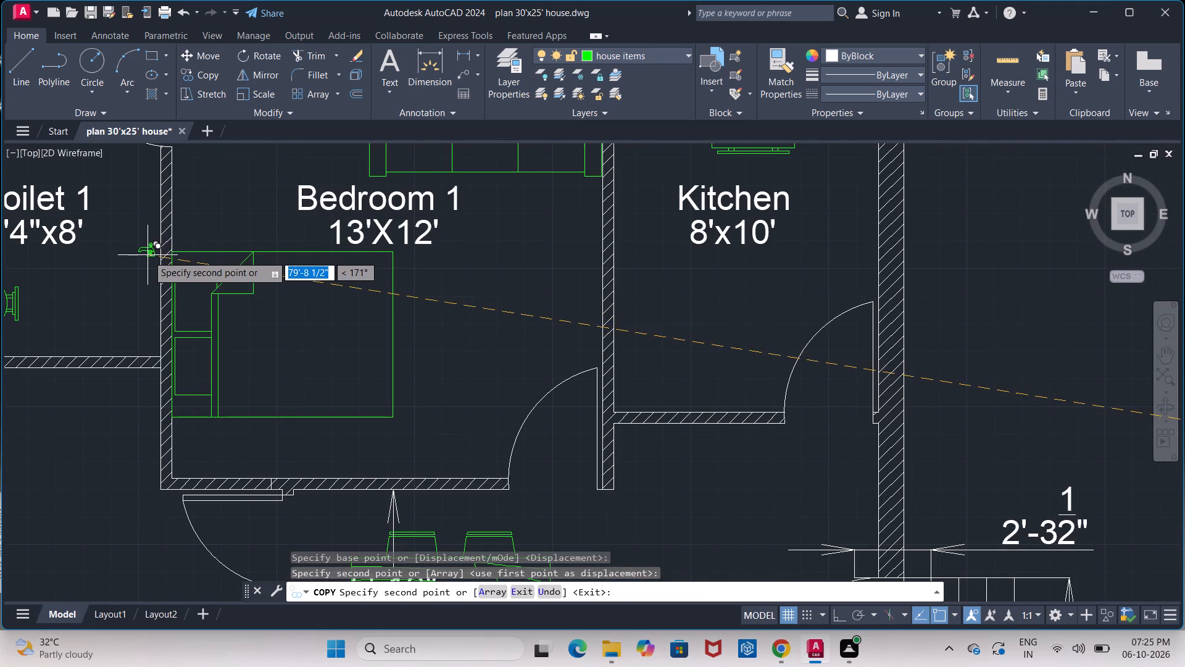
pyautogui.click(146, 255)
pyautogui.scroll(-1, 268, 342)
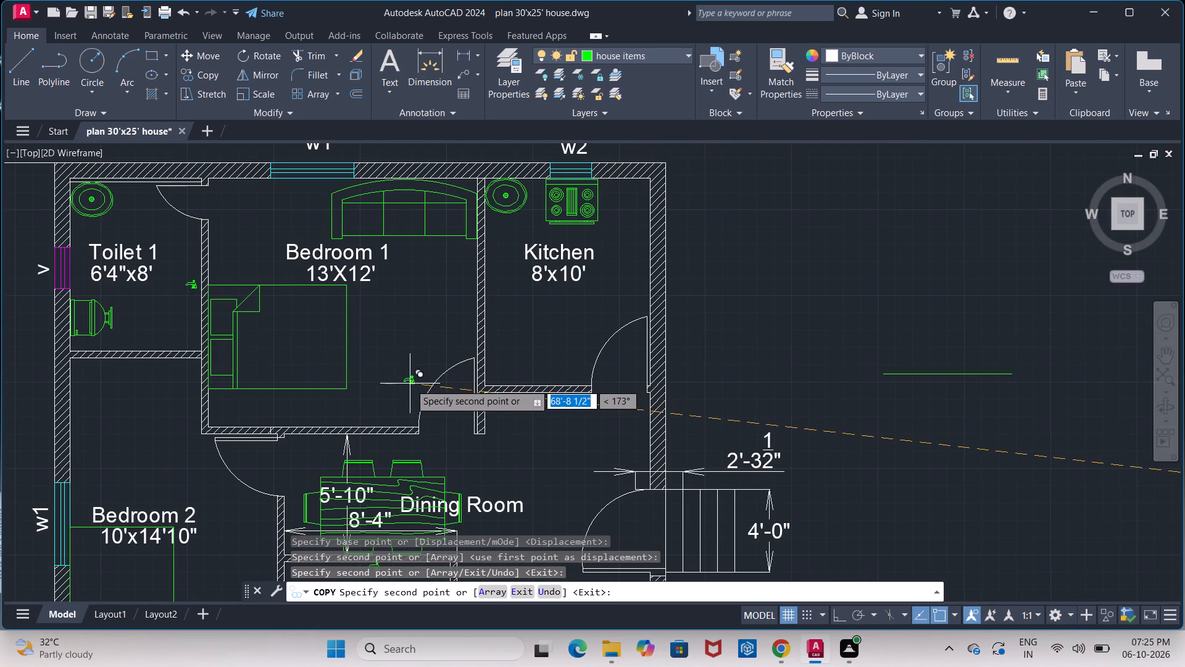
pyautogui.scroll(-1, 410, 384)
pyautogui.moveTo(428, 430); pyautogui.dragTo(437, 319, button='middle')
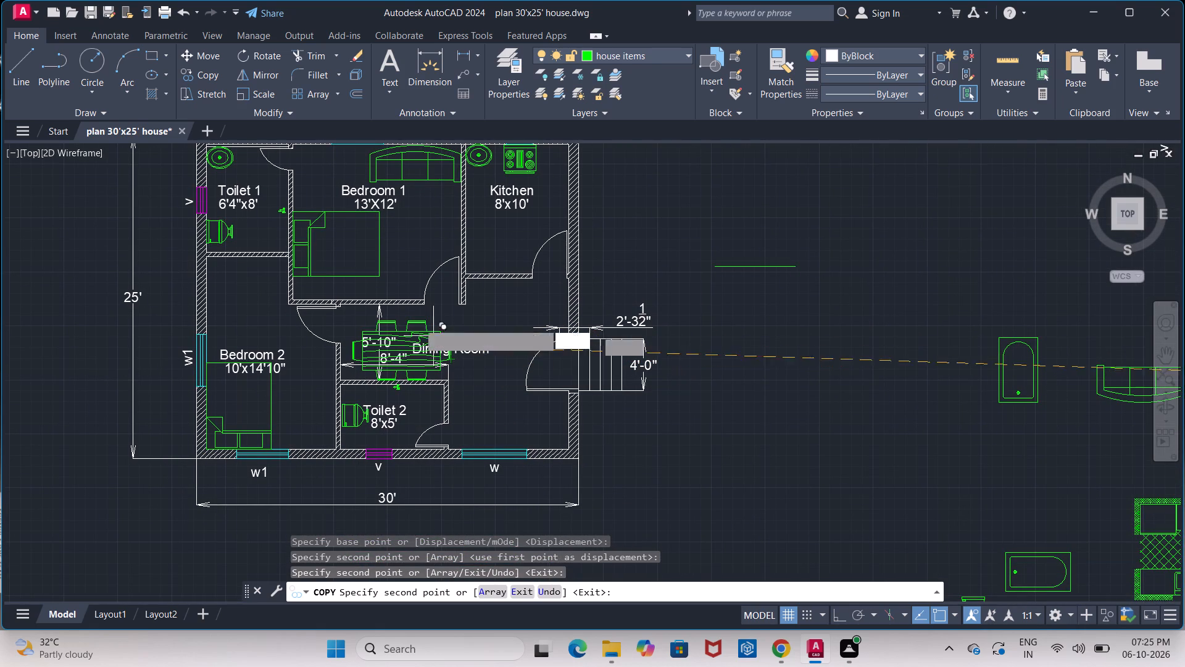
pyautogui.press('Escape')
# Move the Toilet 1 faucet about 3 1/2" so its base sits against the wall shared with Bedroom 1.
pyautogui.scroll(4, 272, 216)
pyautogui.moveTo(273, 217); pyautogui.dragTo(273, 219, button='middle')
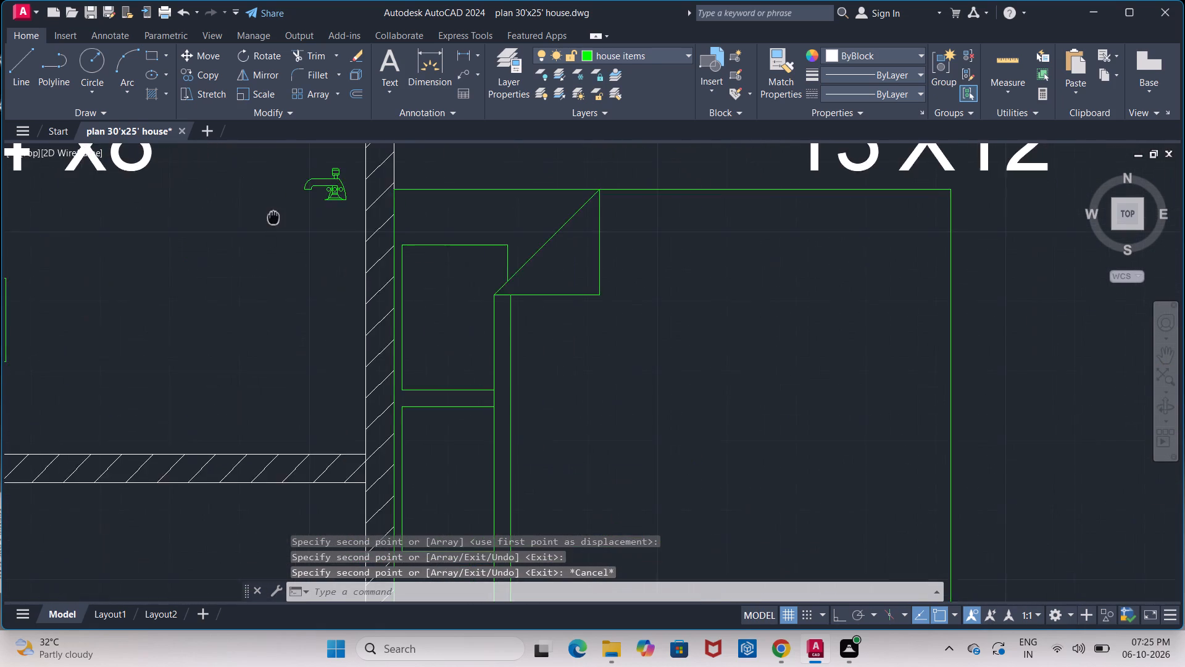
pyautogui.moveTo(273, 219); pyautogui.dragTo(241, 306, button='middle')
pyautogui.scroll(-1, 242, 309)
pyautogui.click(275, 287)
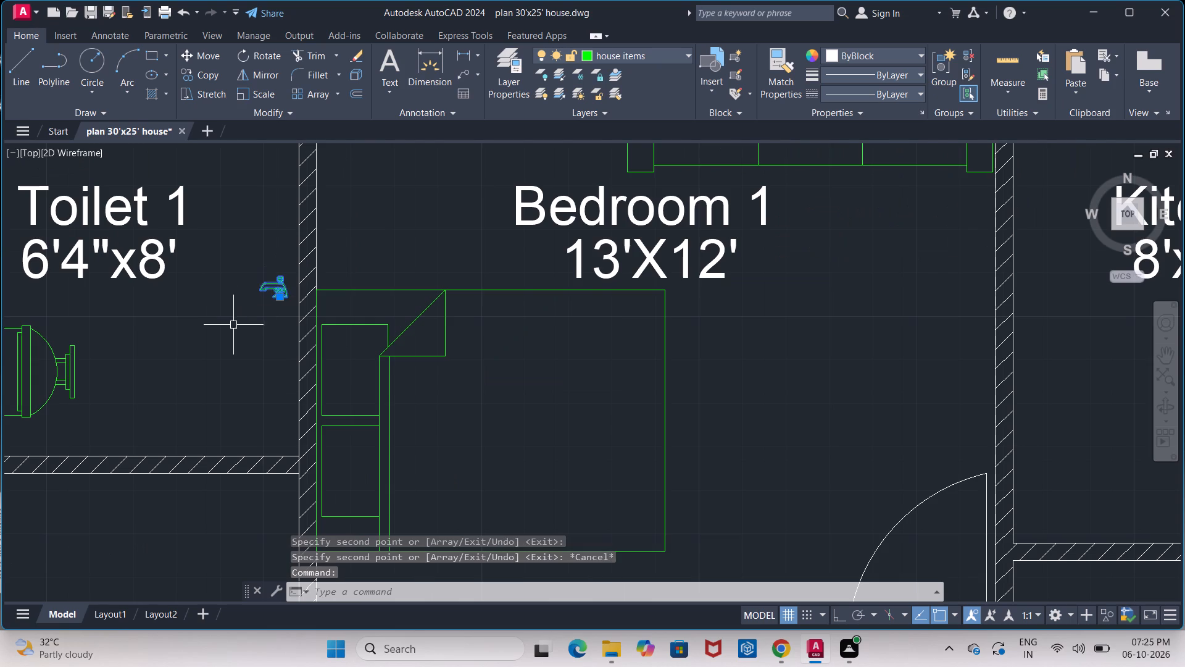
pyautogui.click(199, 56)
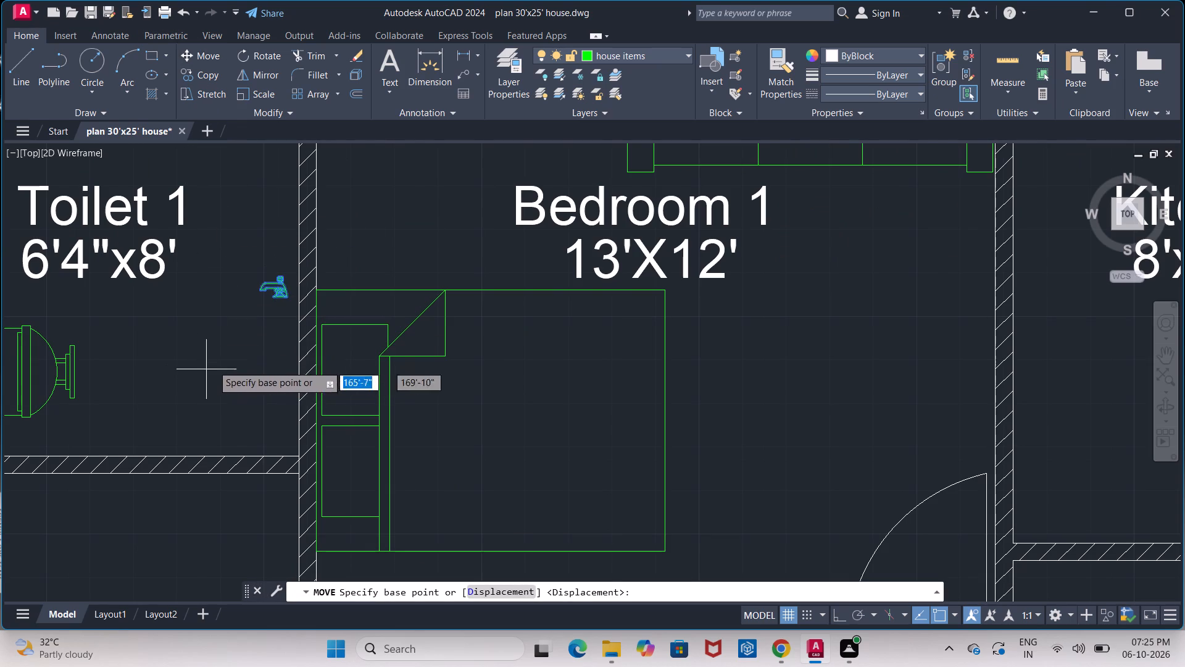
pyautogui.click(278, 288)
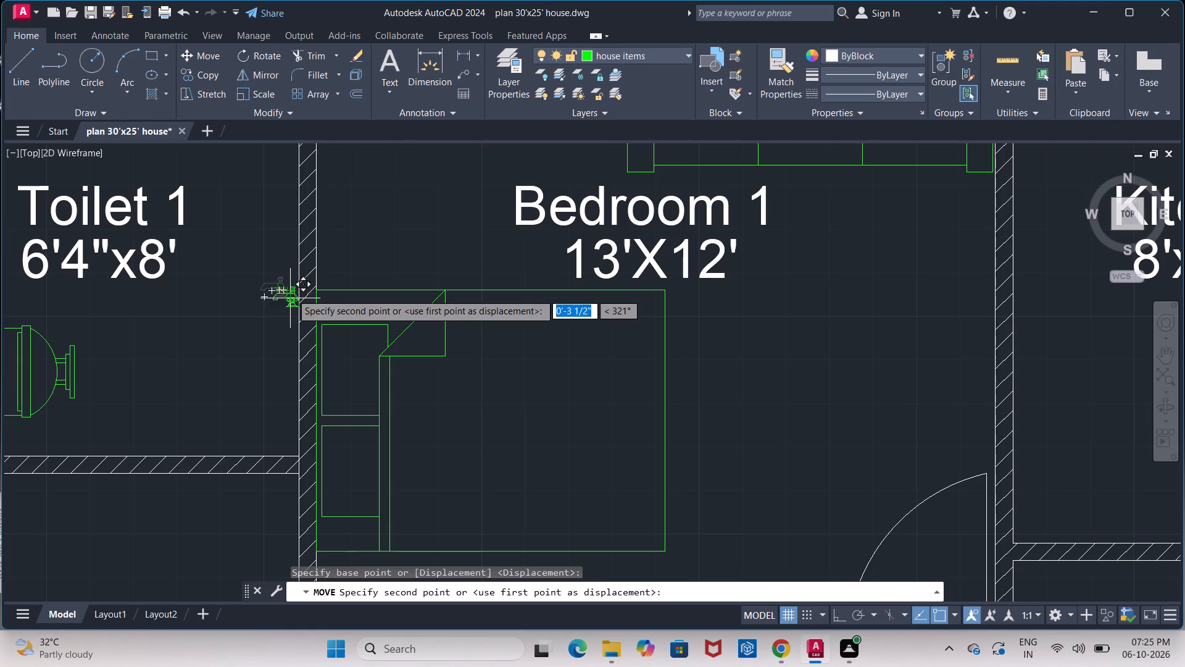
pyautogui.click(292, 293)
pyautogui.press('Escape')
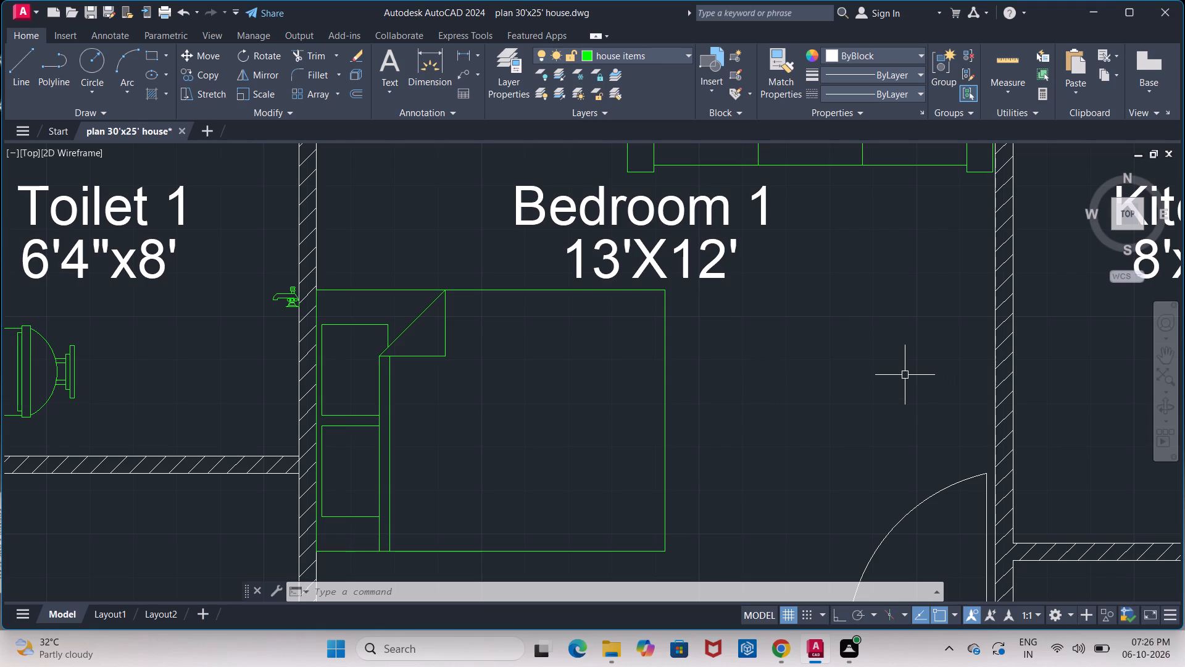
# Review the furnished floor plan together with the spare furniture and fixture blocks beside it.
pyautogui.scroll(-3, 905, 375)
pyautogui.scroll(1, 905, 375)
pyautogui.moveTo(904, 375); pyautogui.dragTo(876, 359, button='middle')
pyautogui.scroll(-1, 894, 369)
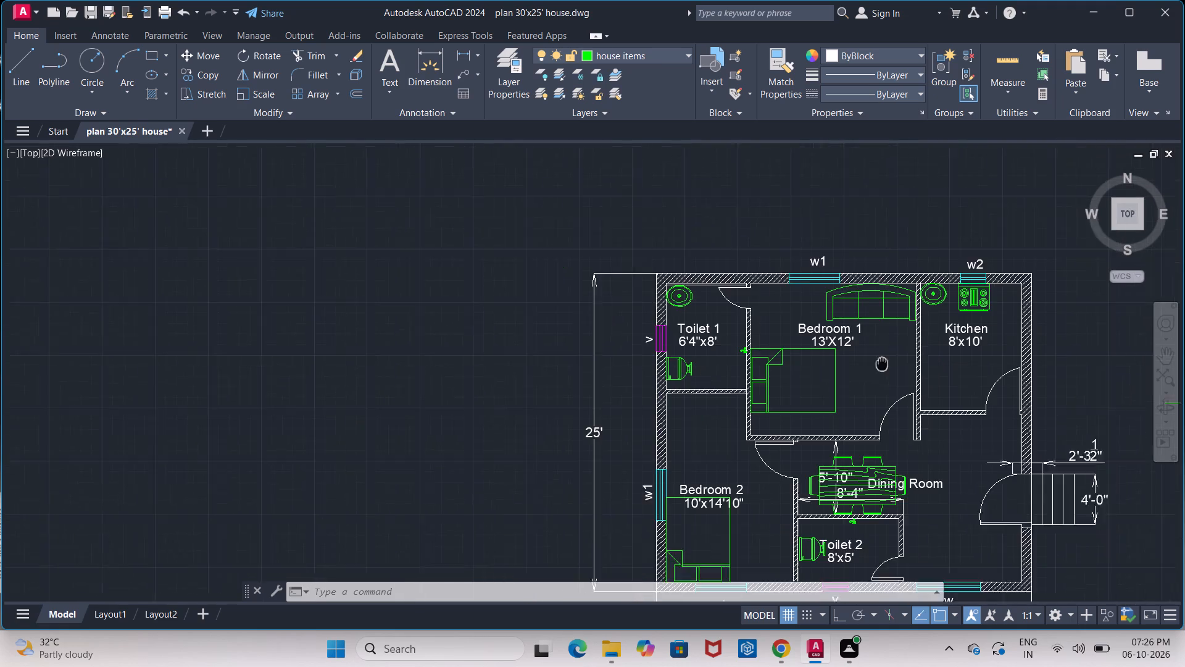
pyautogui.moveTo(876, 359); pyautogui.dragTo(774, 235, button='middle')
pyautogui.scroll(-1, 781, 234)
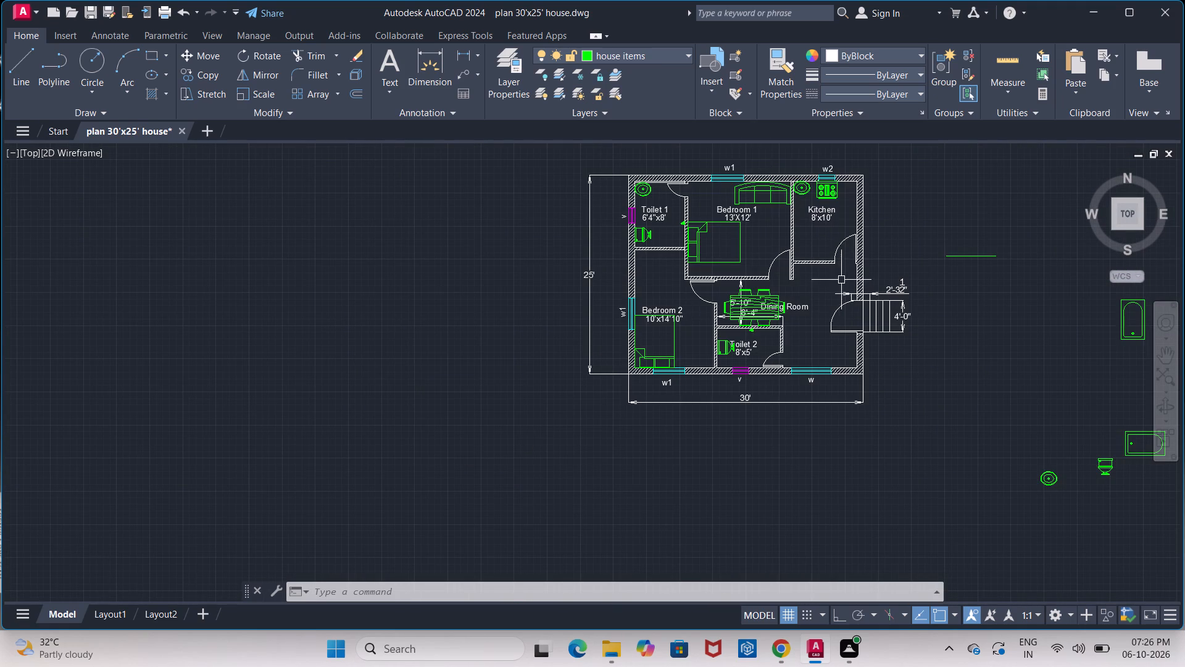
pyautogui.moveTo(917, 240); pyautogui.dragTo(731, 239, button='middle')
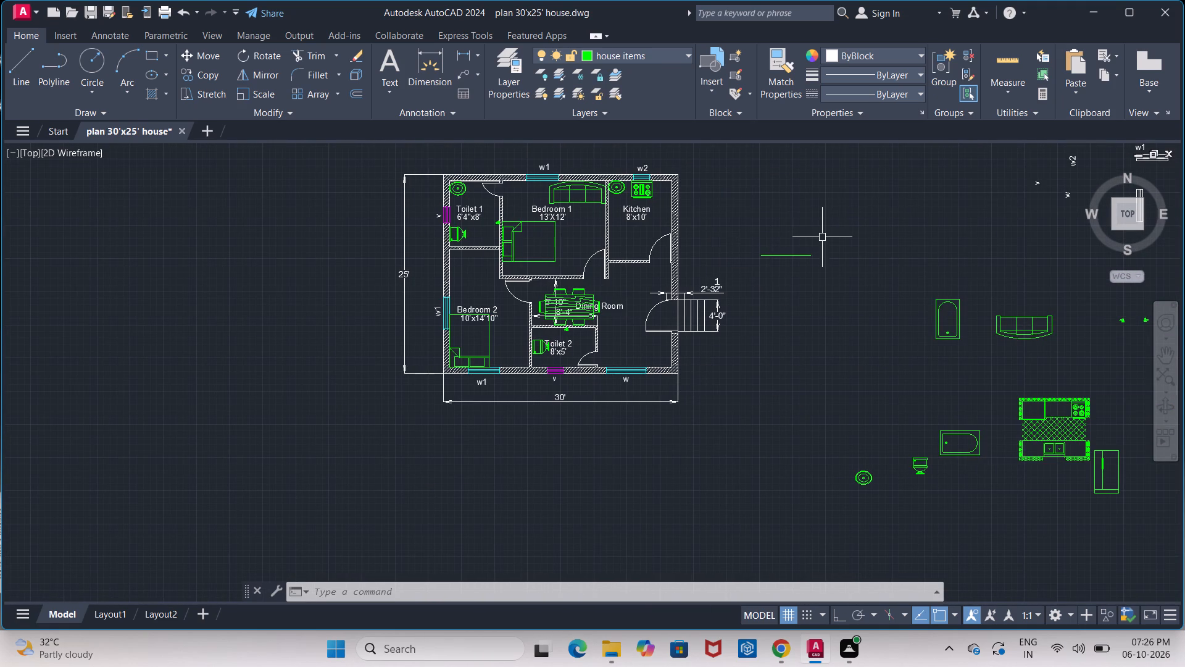
pyautogui.scroll(-1, 828, 238)
pyautogui.moveTo(854, 243); pyautogui.dragTo(802, 262, button='middle')
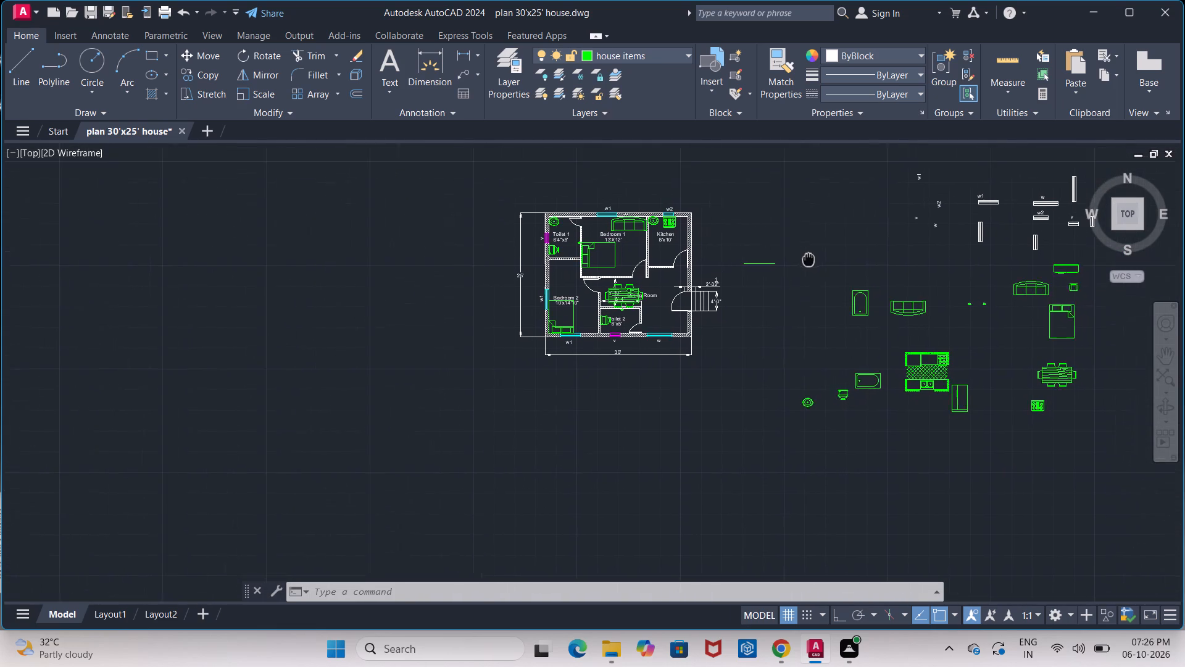
pyautogui.moveTo(802, 262); pyautogui.dragTo(771, 301, button='middle')
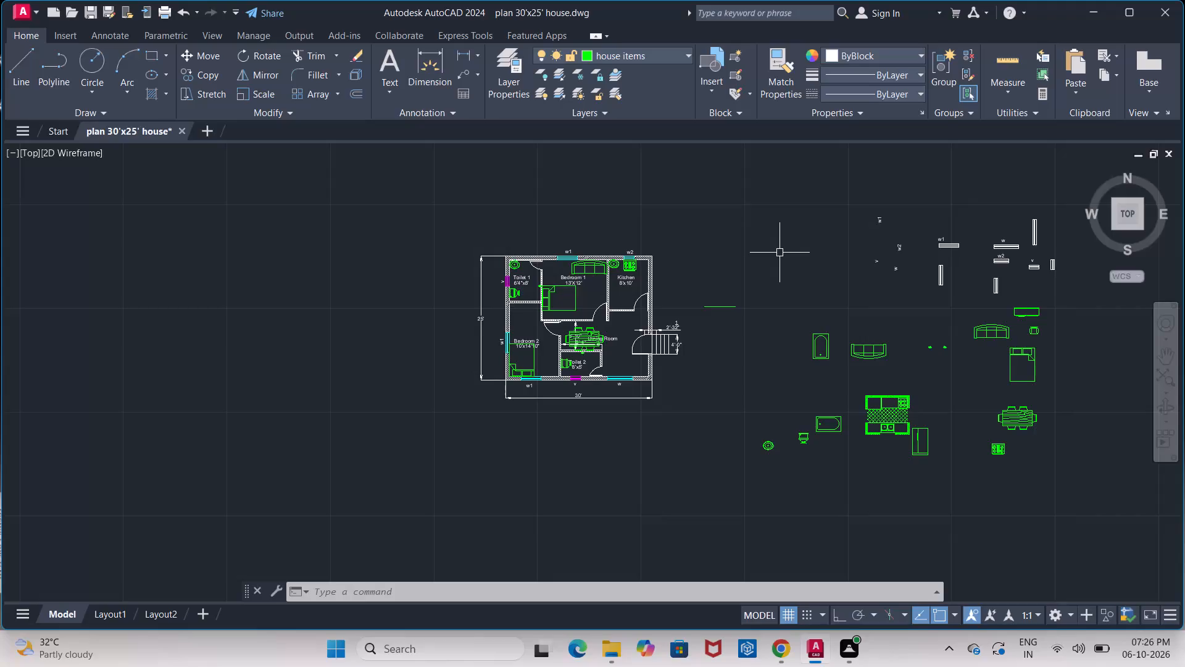
# Open DesignCenter and look through the blocks of House Designer.dwg for further house items.
pyautogui.write('dc')
pyautogui.press('Return')
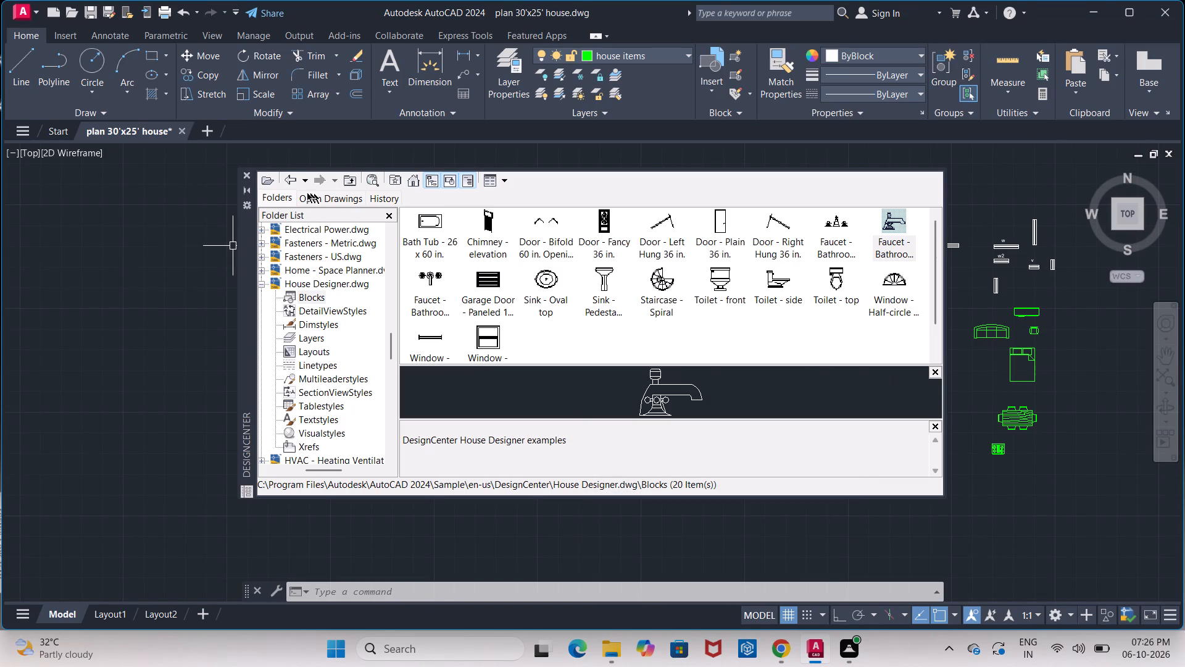
pyautogui.click(294, 180)
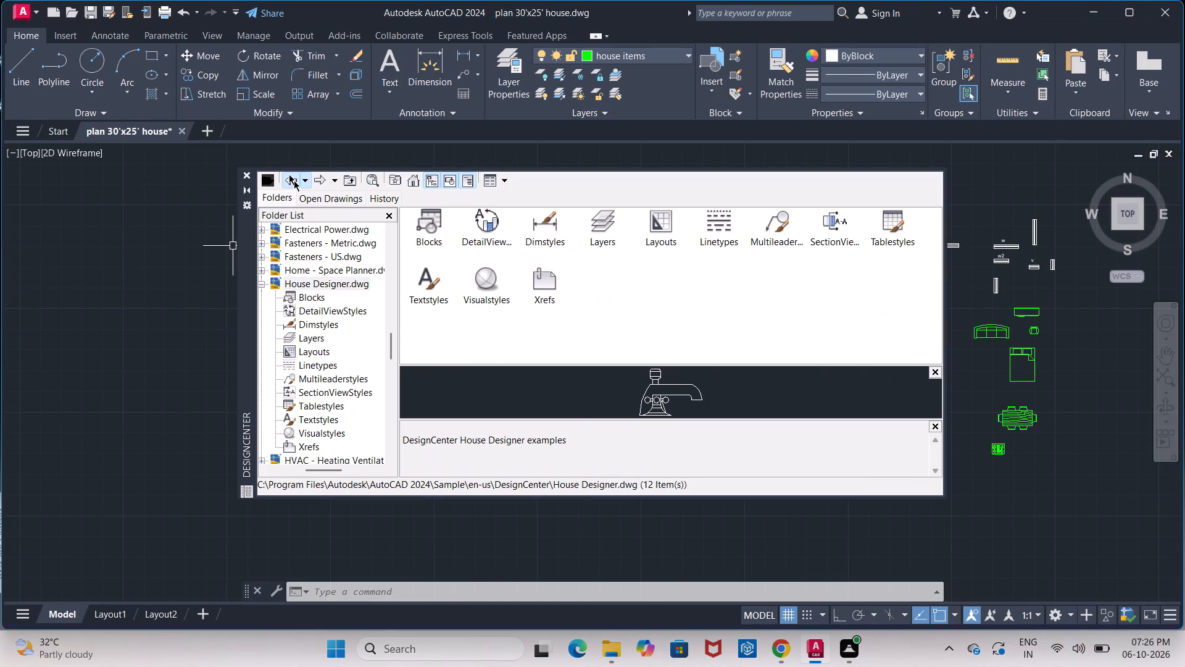
pyautogui.click(294, 180)
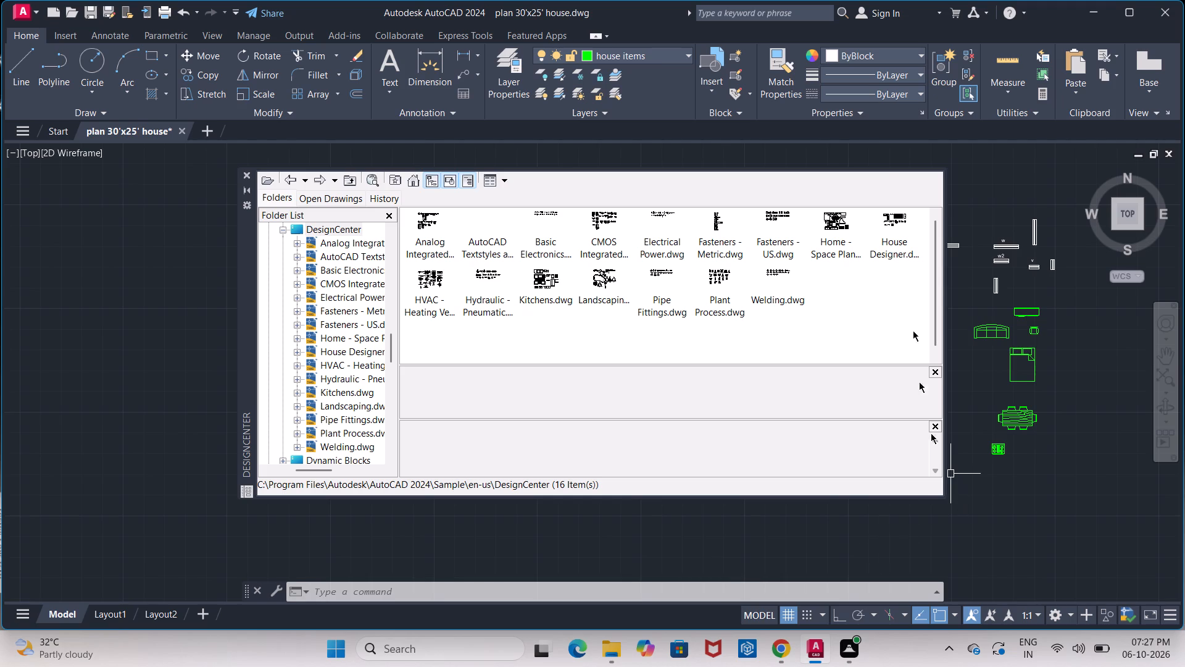
pyautogui.doubleClick(904, 226)
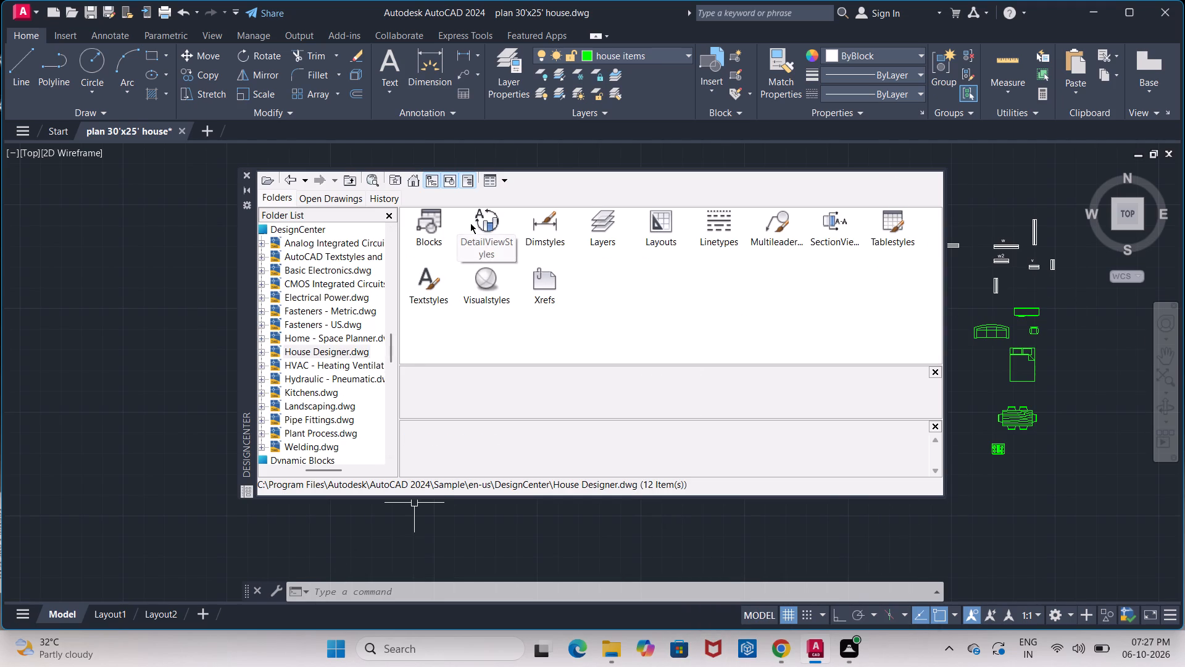
pyautogui.click(431, 222)
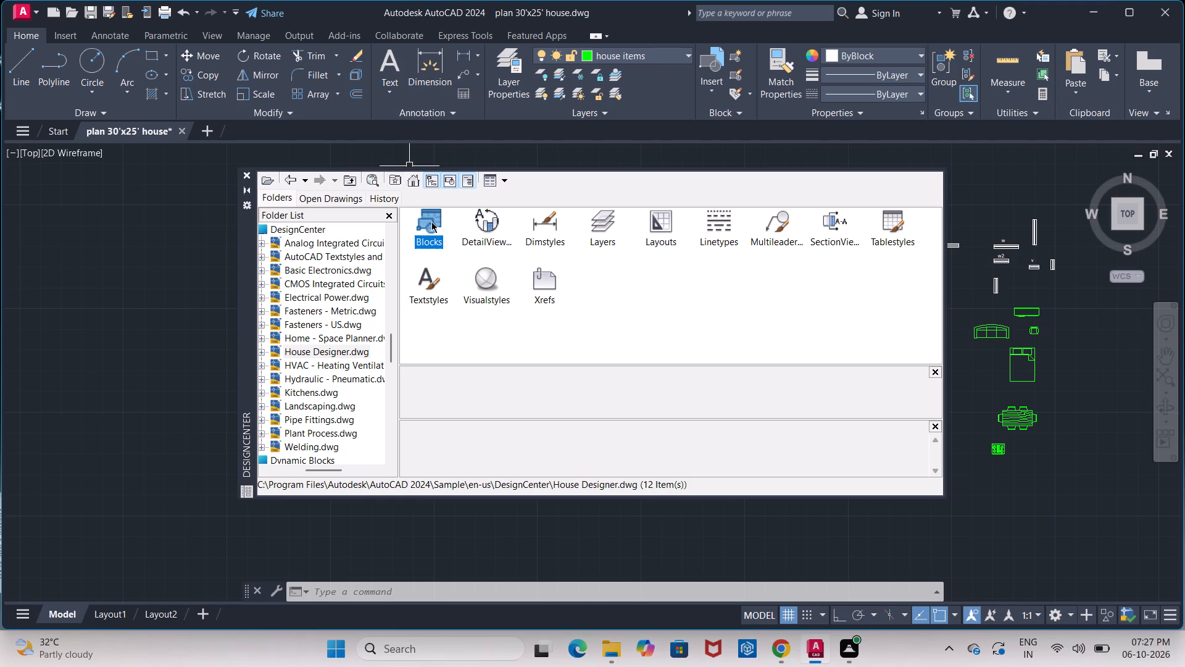
pyautogui.doubleClick(431, 222)
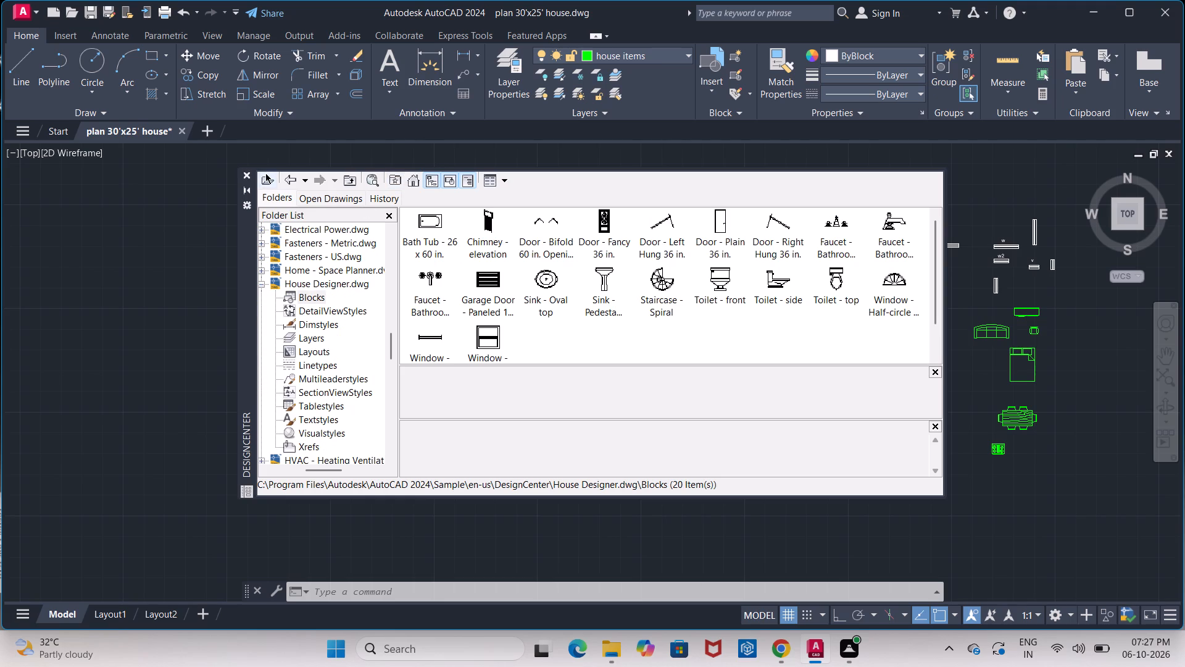
# Check Kitchens.dwg in DesignCenter and browse the furniture blocks of Home - Space Planner.dwg.
pyautogui.click(290, 180)
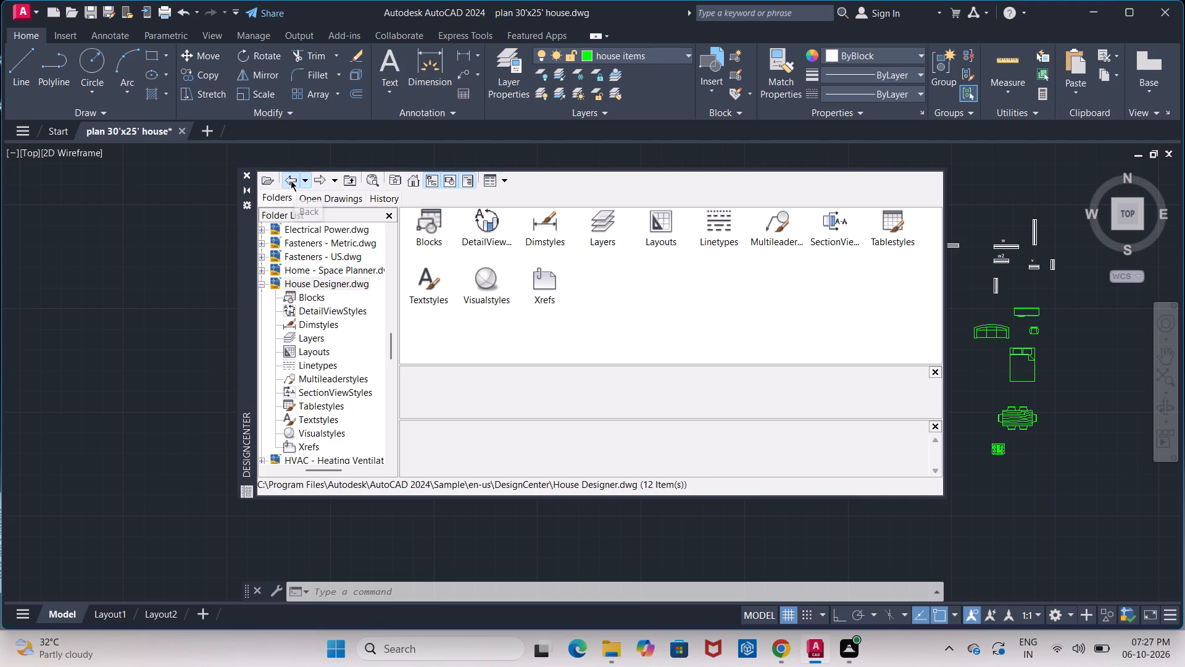
pyautogui.click(291, 180)
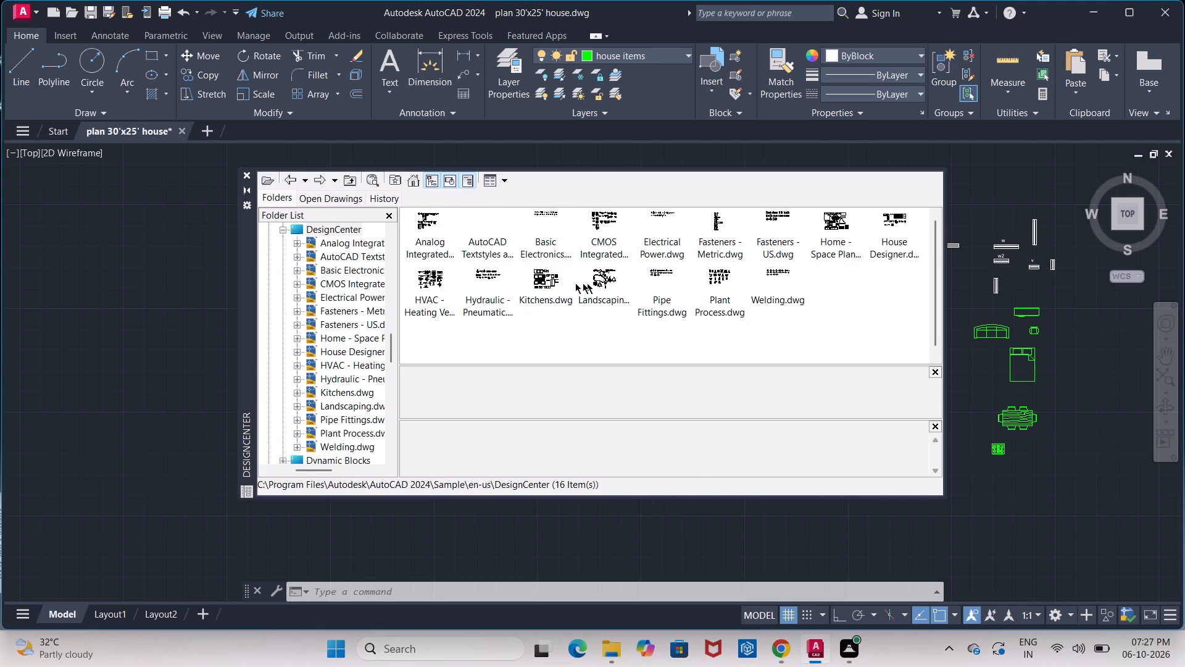
pyautogui.doubleClick(546, 278)
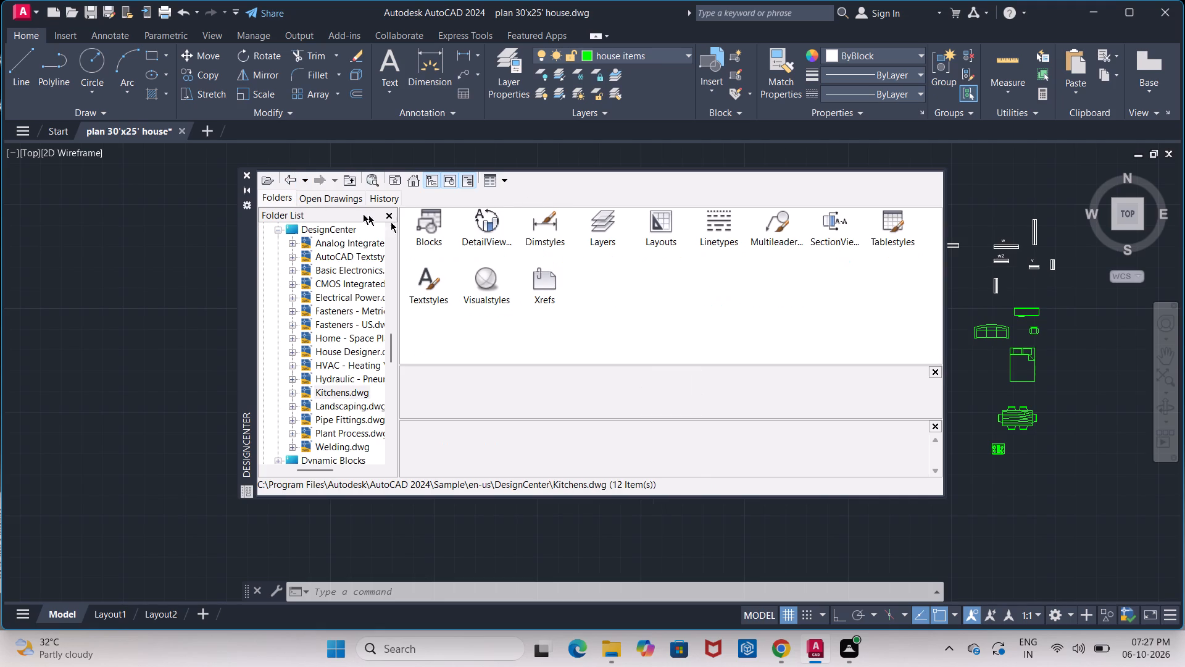
pyautogui.click(285, 178)
pyautogui.click(285, 178)
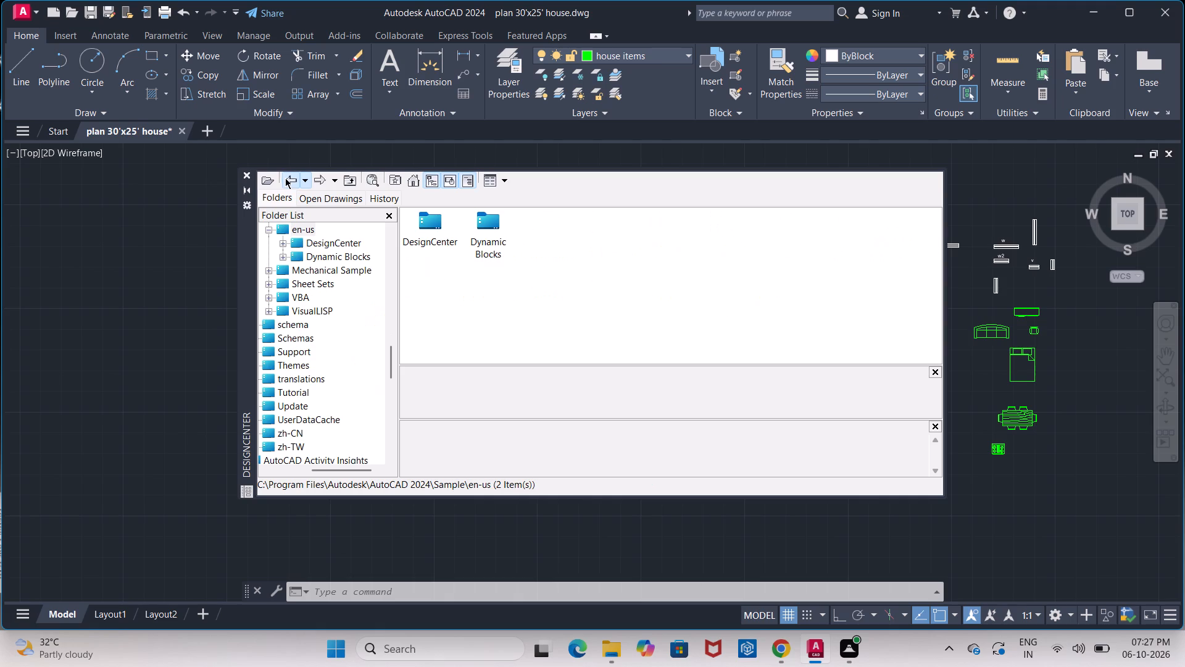
pyautogui.doubleClick(438, 225)
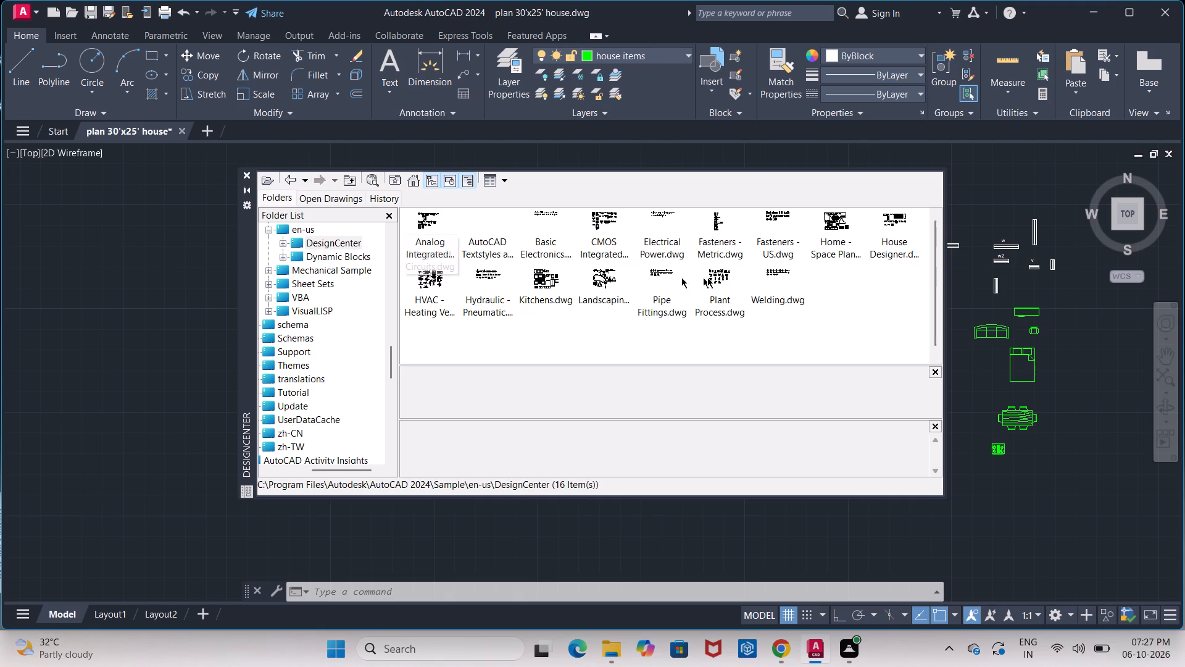
pyautogui.doubleClick(836, 230)
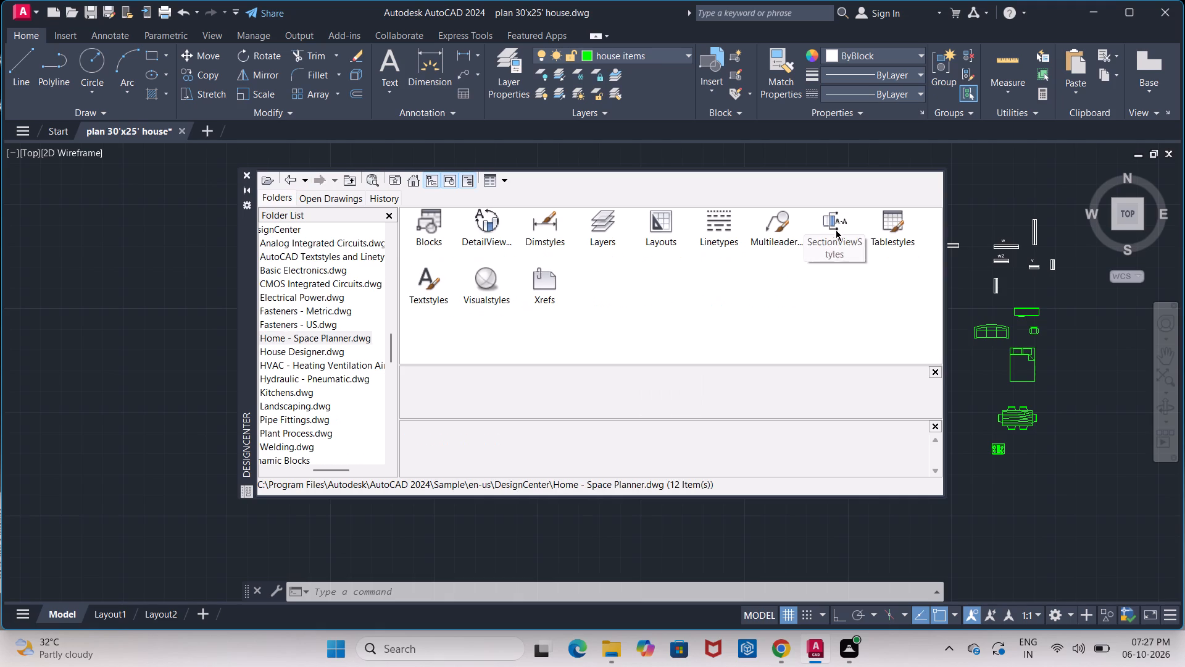
pyautogui.doubleClick(435, 222)
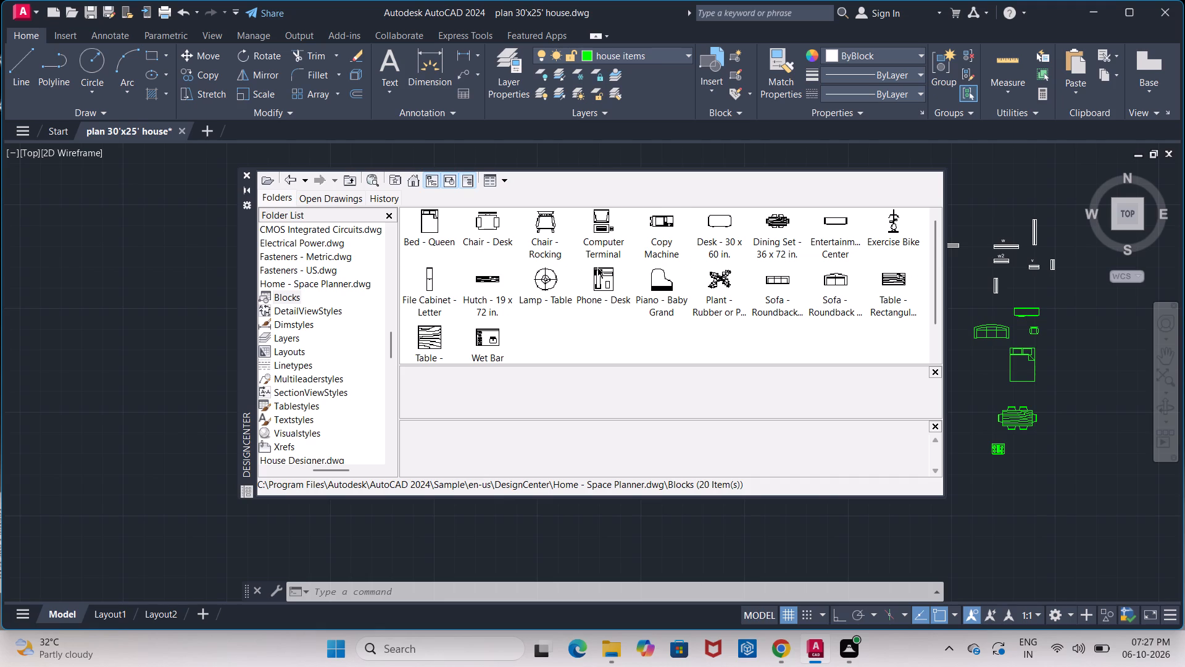
pyautogui.scroll(-1, 597, 267)
pyautogui.scroll(2, 597, 267)
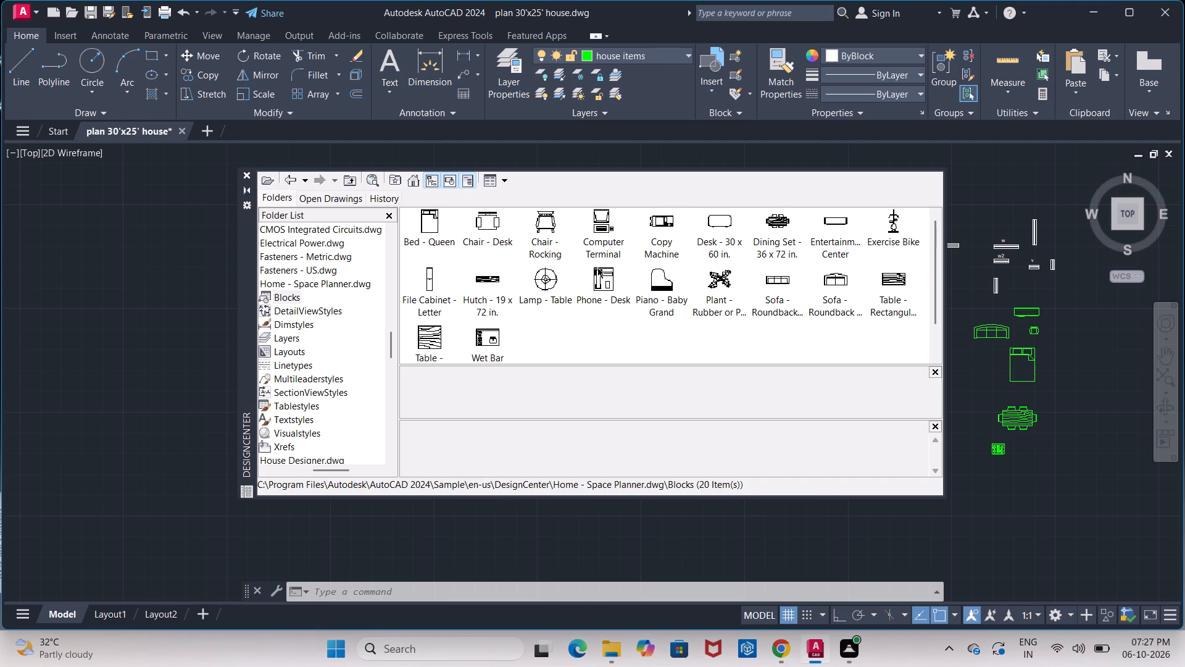
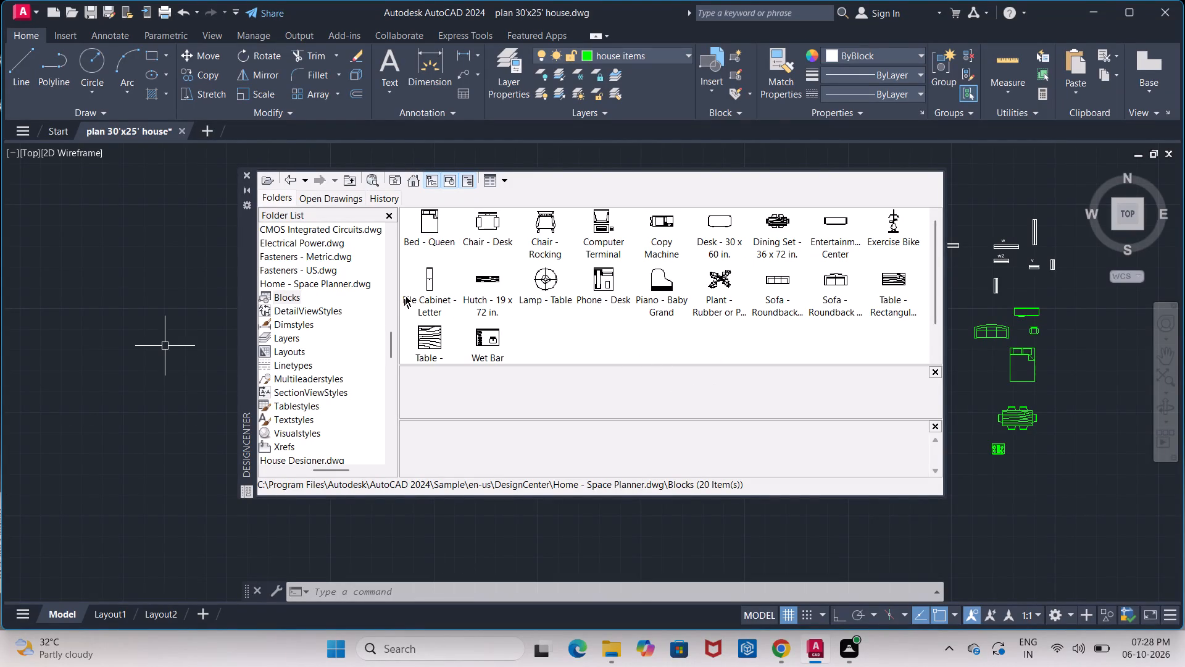
# Close DesignCenter and erase the stray horizontal line between the floor plan and the spare blocks.
pyautogui.click(243, 174)
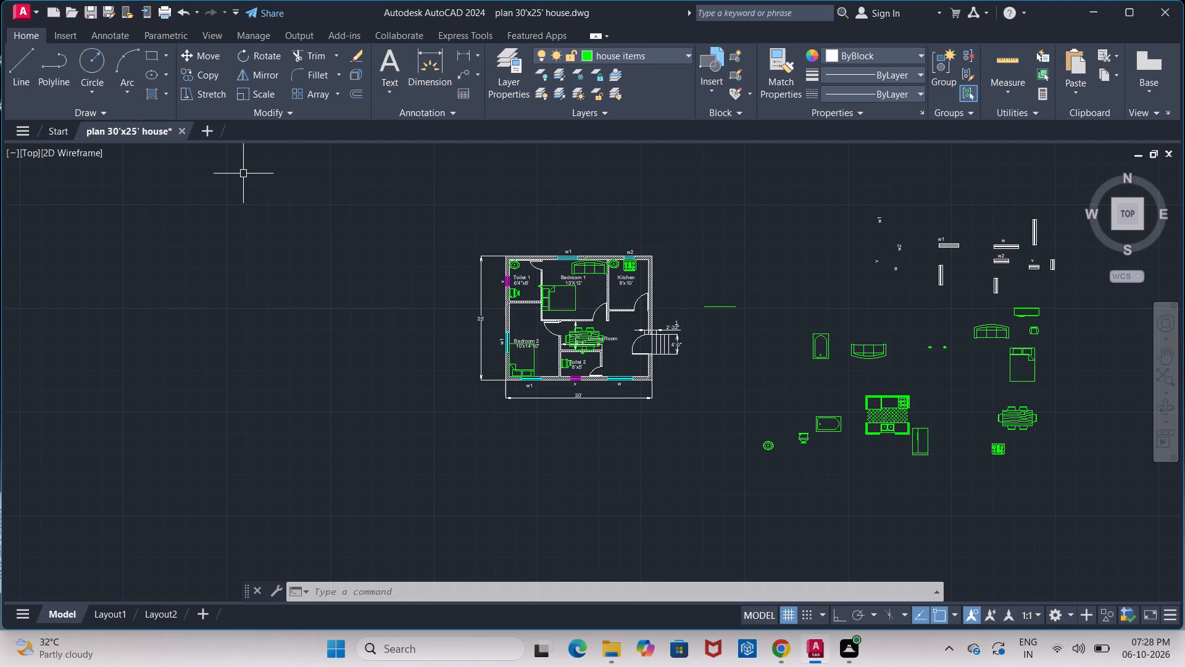
pyautogui.click(736, 306)
pyautogui.press('Delete')
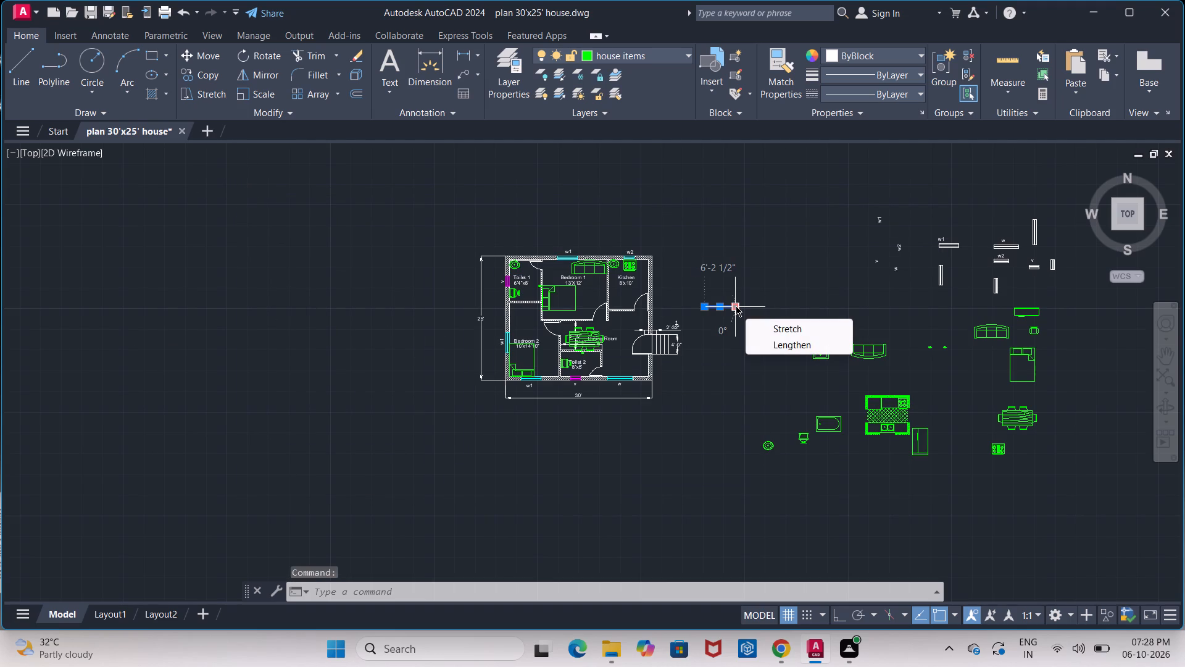
pyautogui.press('Delete')
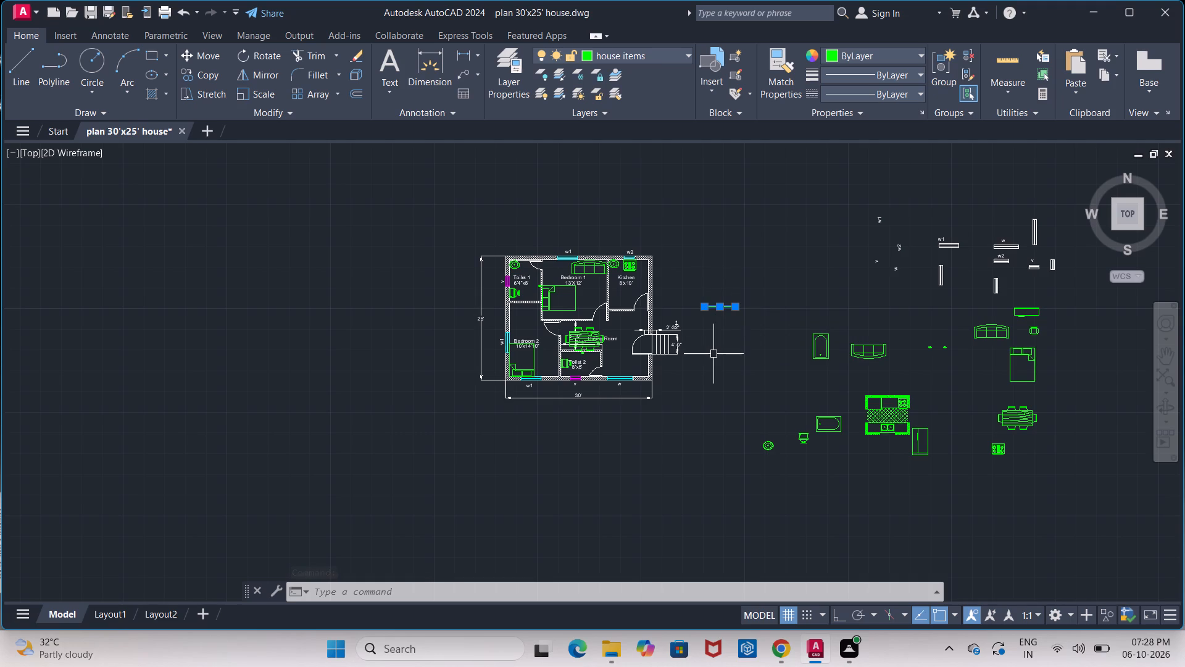
pyautogui.press('Delete')
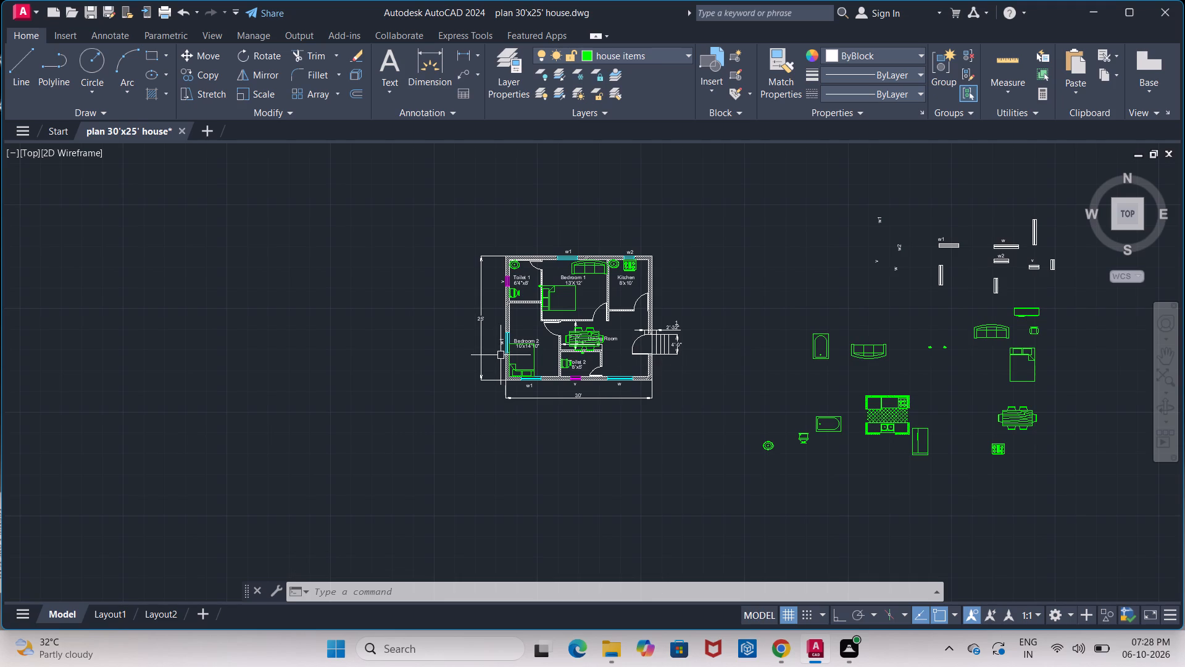
# Move the Bedroom 2 name and size label about 1'-7" upward, clear of the bed.
pyautogui.scroll(4, 511, 342)
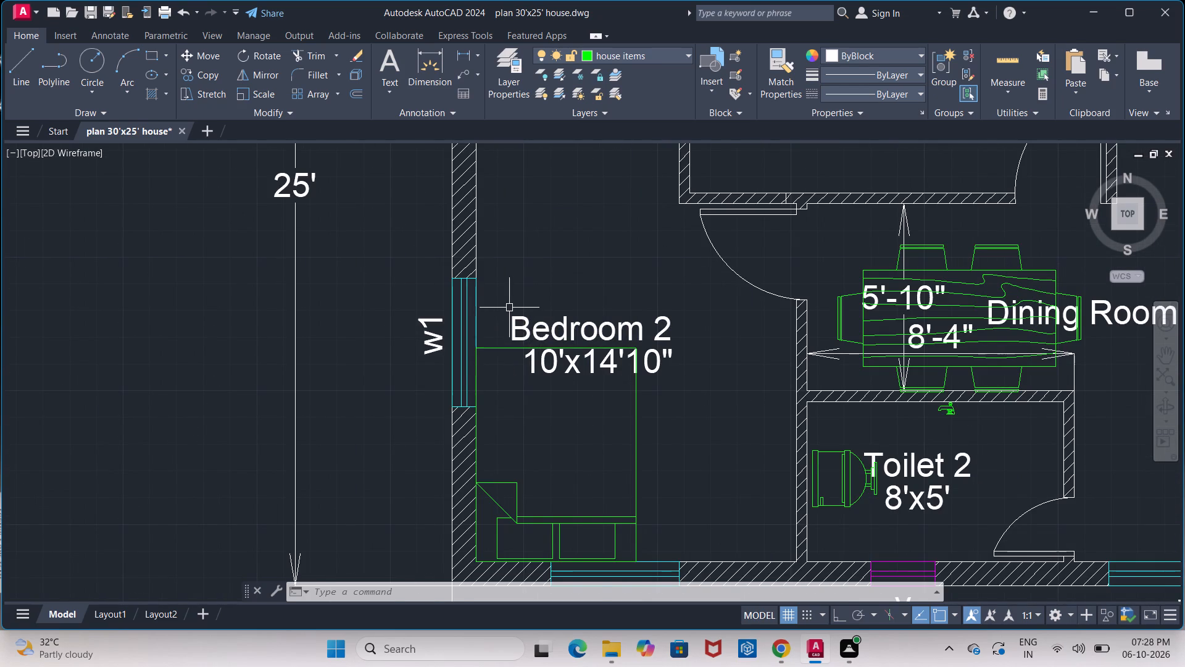
pyautogui.click(505, 307)
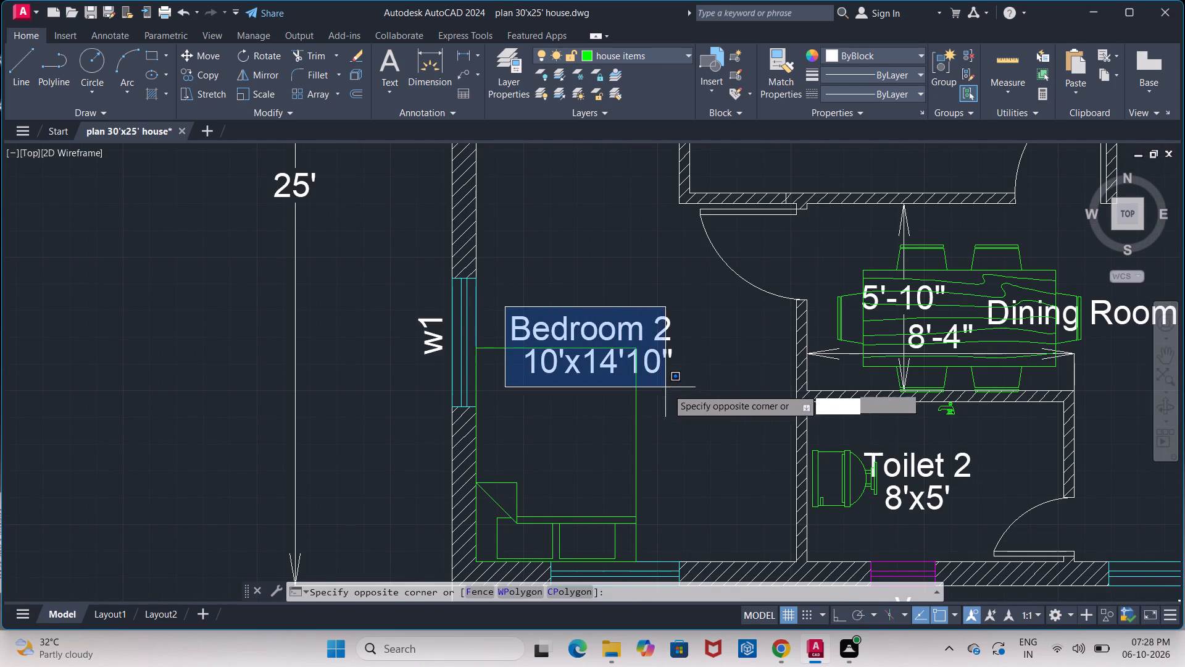
pyautogui.click(690, 392)
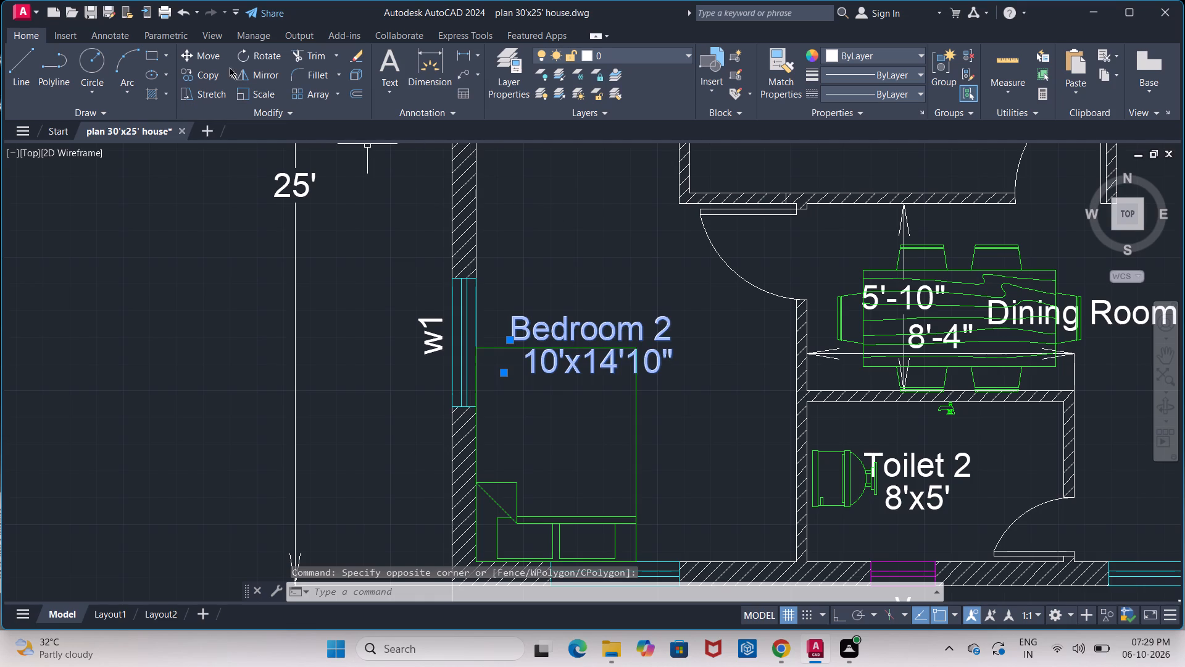
pyautogui.click(210, 62)
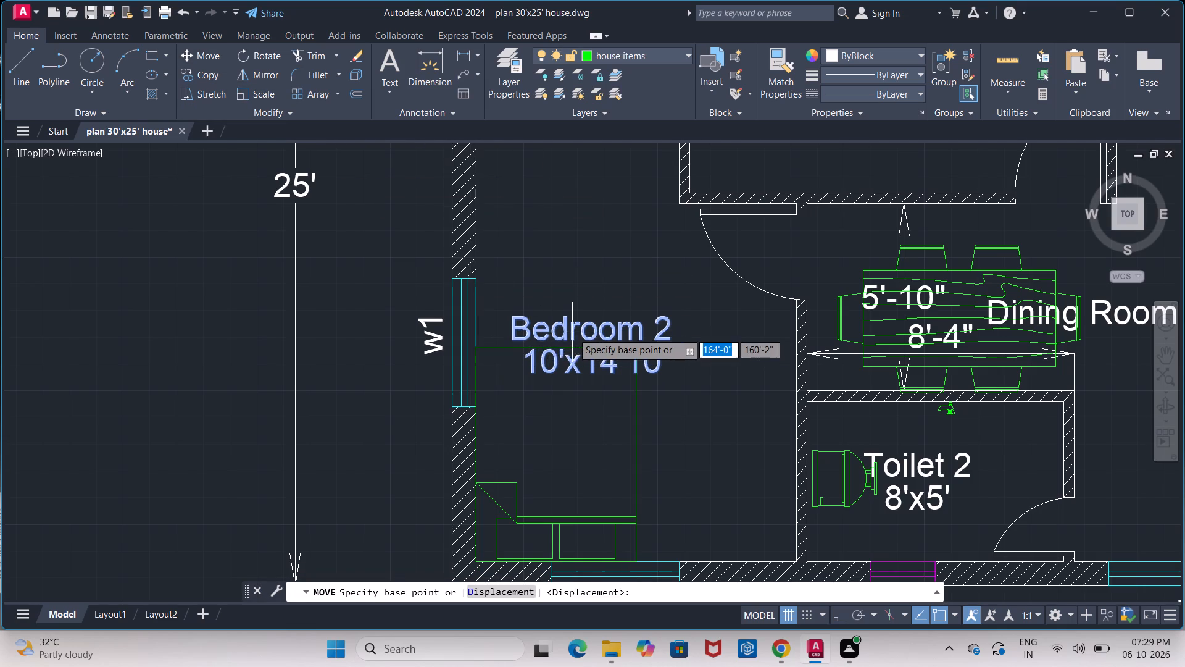
pyautogui.click(572, 332)
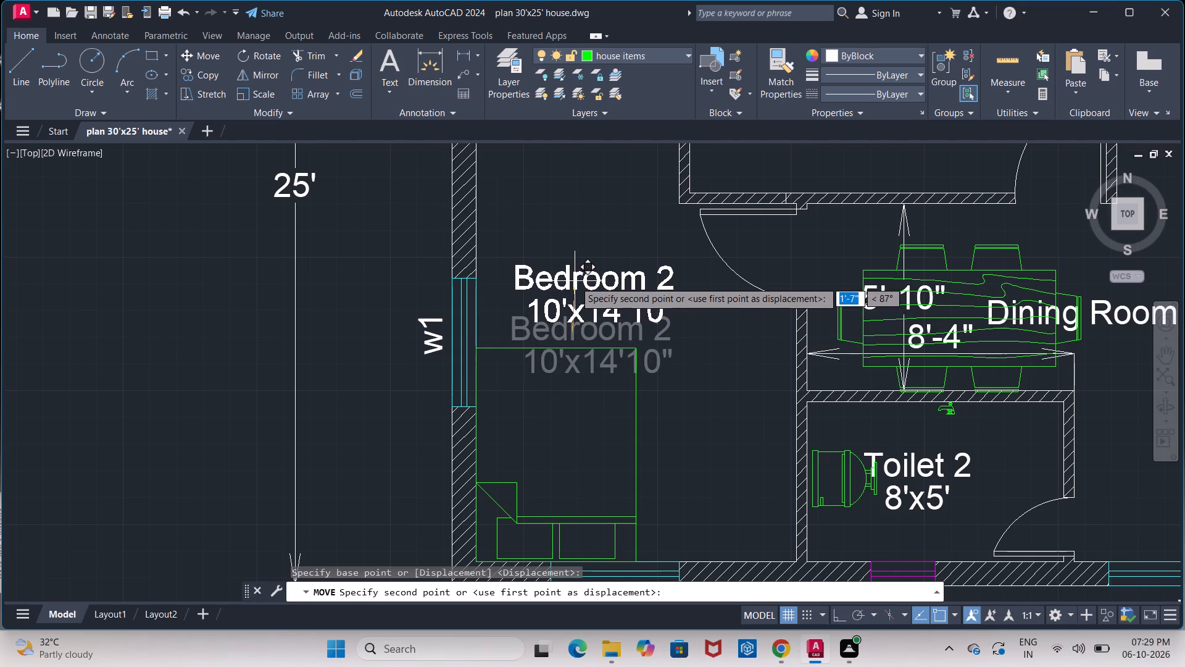
pyautogui.click(575, 281)
pyautogui.scroll(-3, 594, 323)
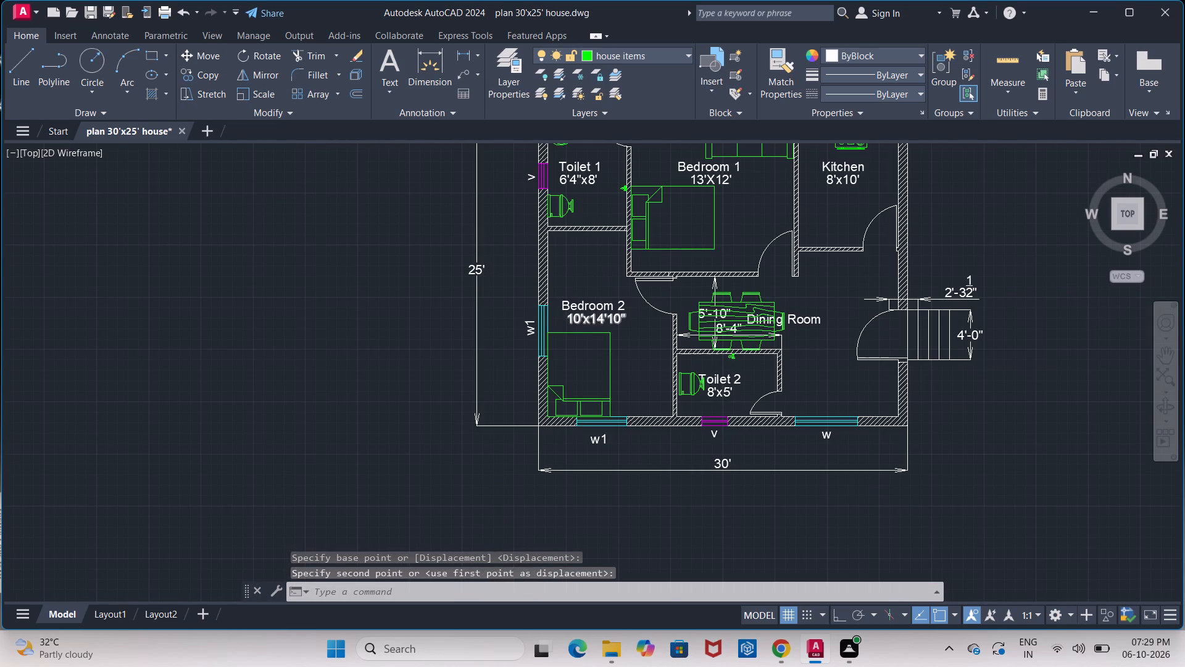
# Move the Dining Room label about 2'-11" toward the entrance door, clear of the dining table.
pyautogui.scroll(3, 694, 325)
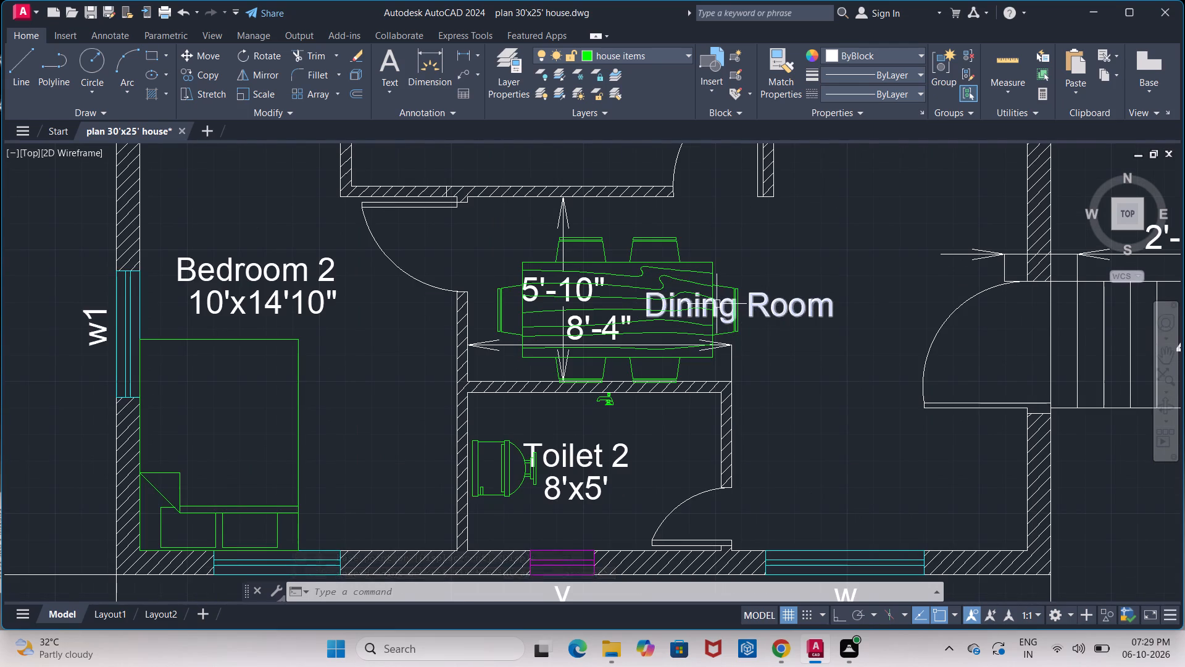
pyautogui.scroll(1, 715, 303)
pyautogui.click(596, 283)
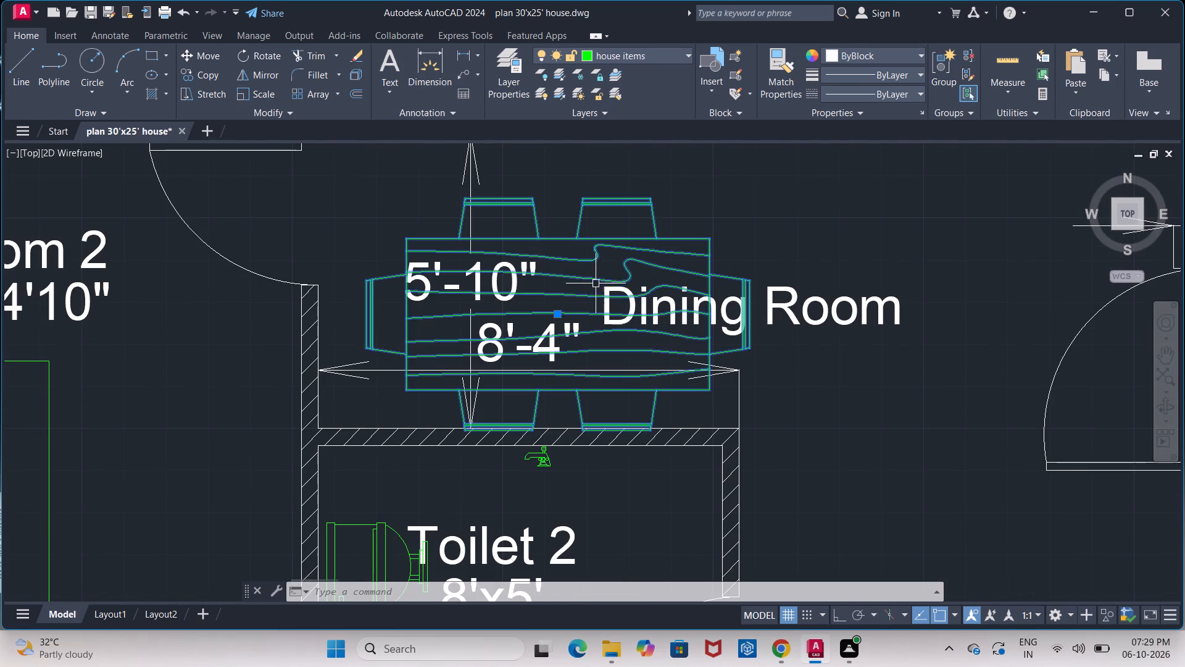
pyautogui.press('Escape')
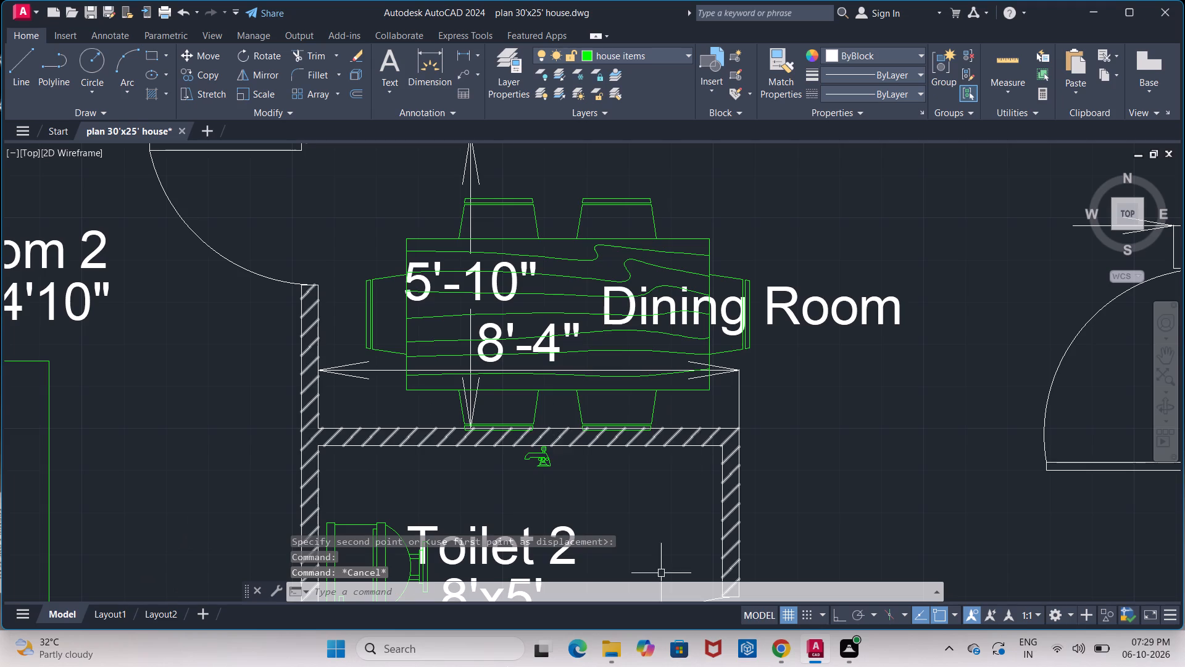
pyautogui.click(947, 258)
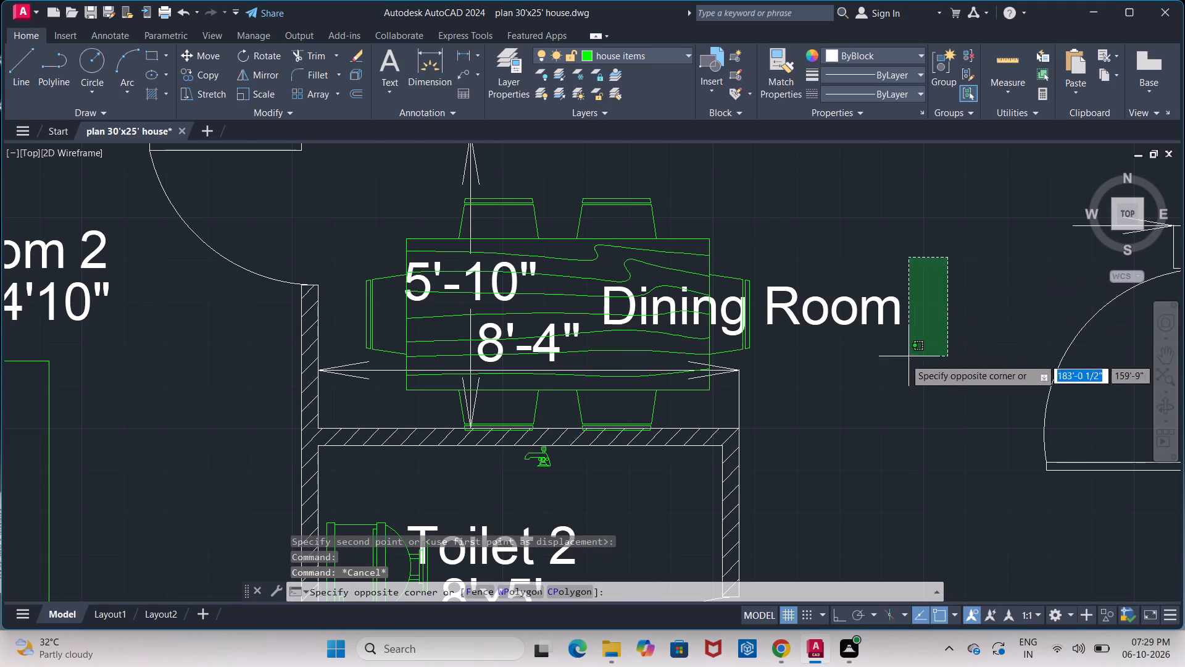
pyautogui.press('Escape')
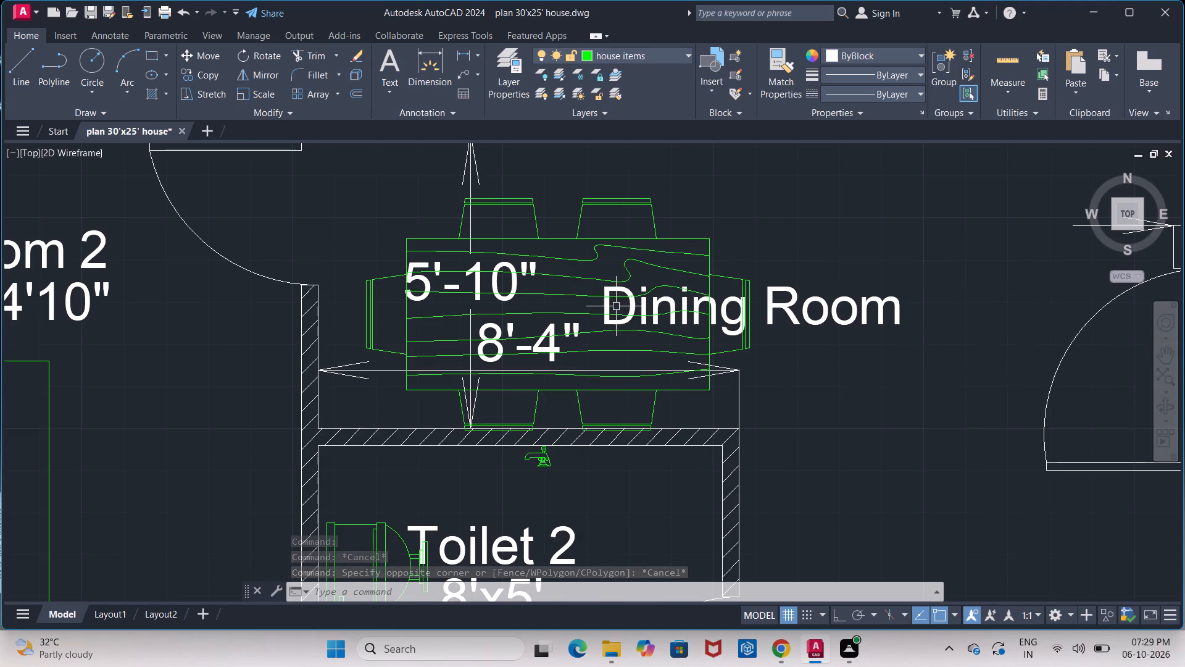
pyautogui.click(783, 313)
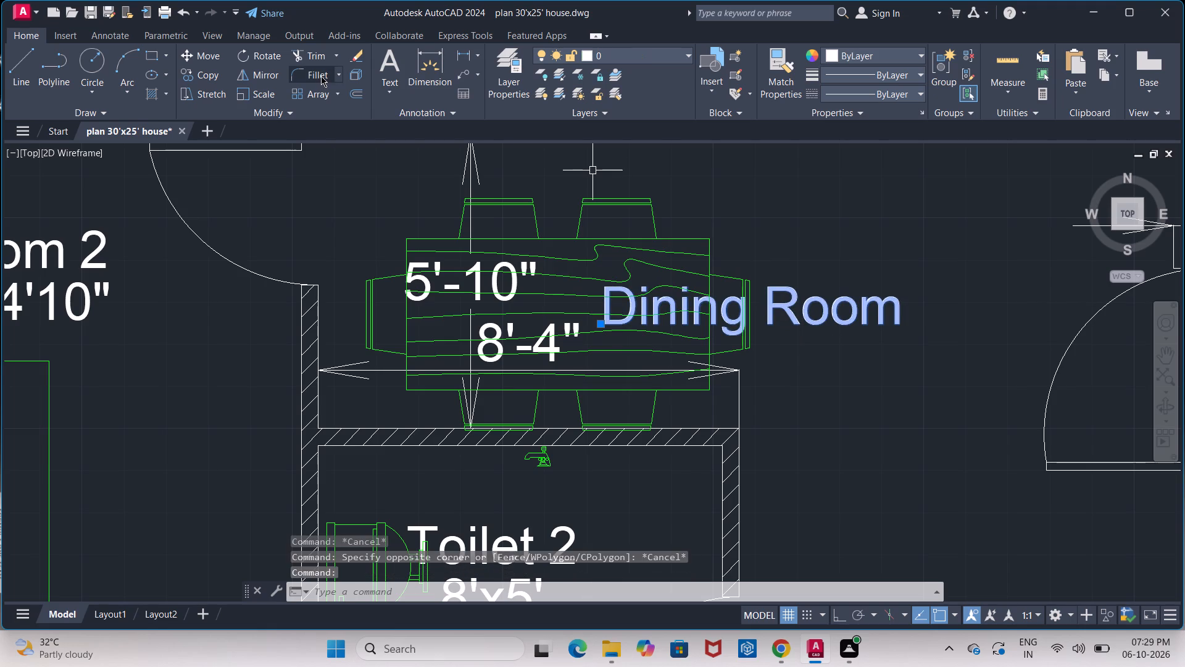
pyautogui.click(217, 55)
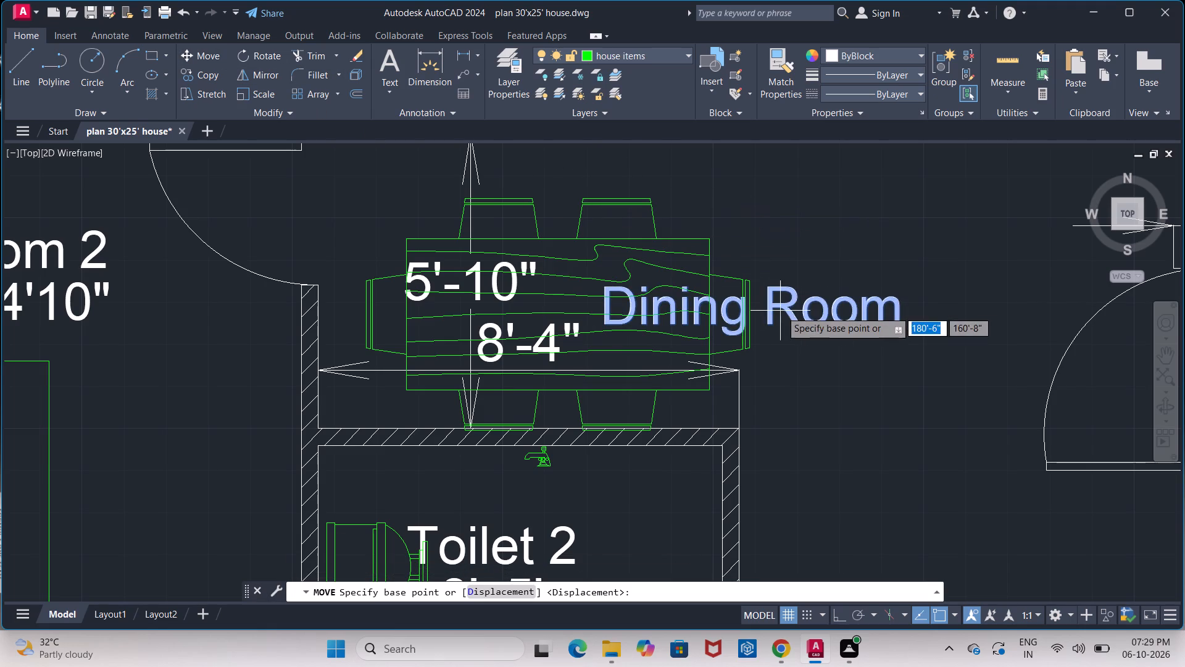
pyautogui.click(785, 312)
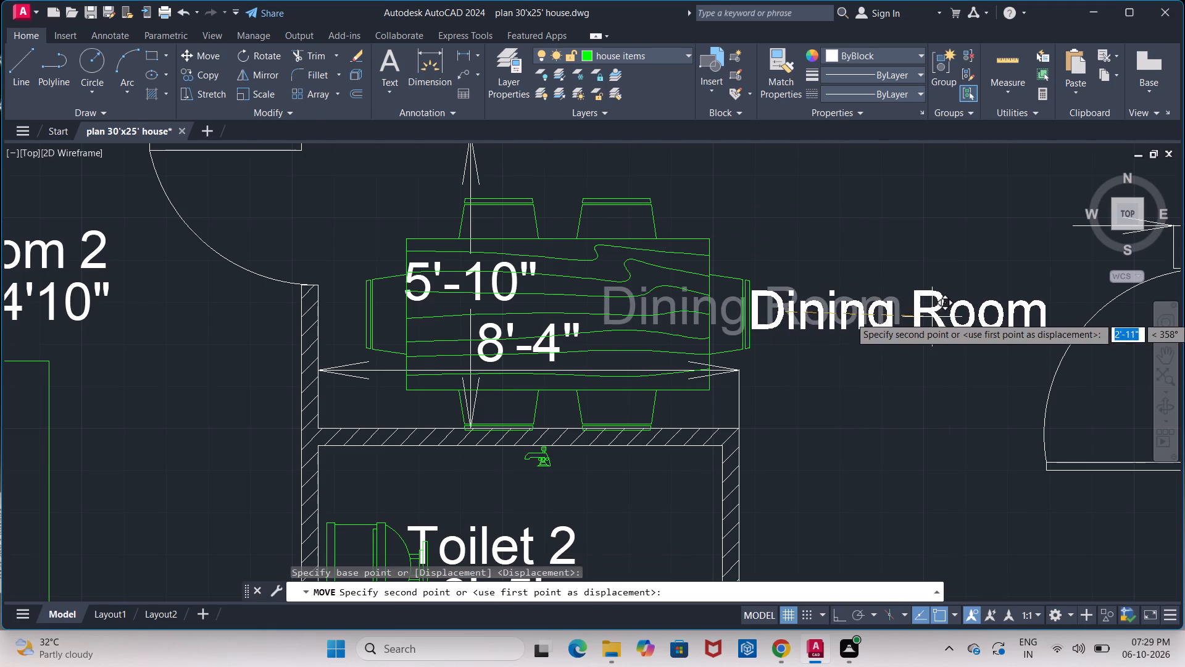
pyautogui.click(932, 317)
pyautogui.press('Escape')
pyautogui.scroll(-3, 932, 366)
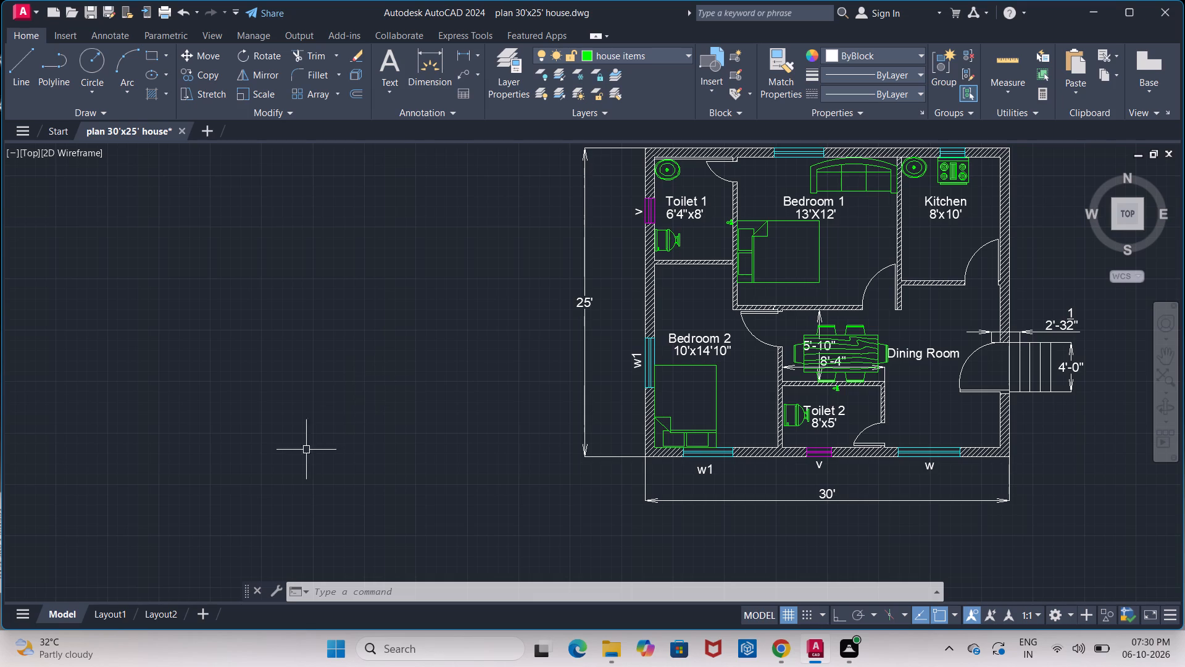
# Check the drawing in Layout1, return to model space and turn off the grid display there.
pyautogui.click(106, 616)
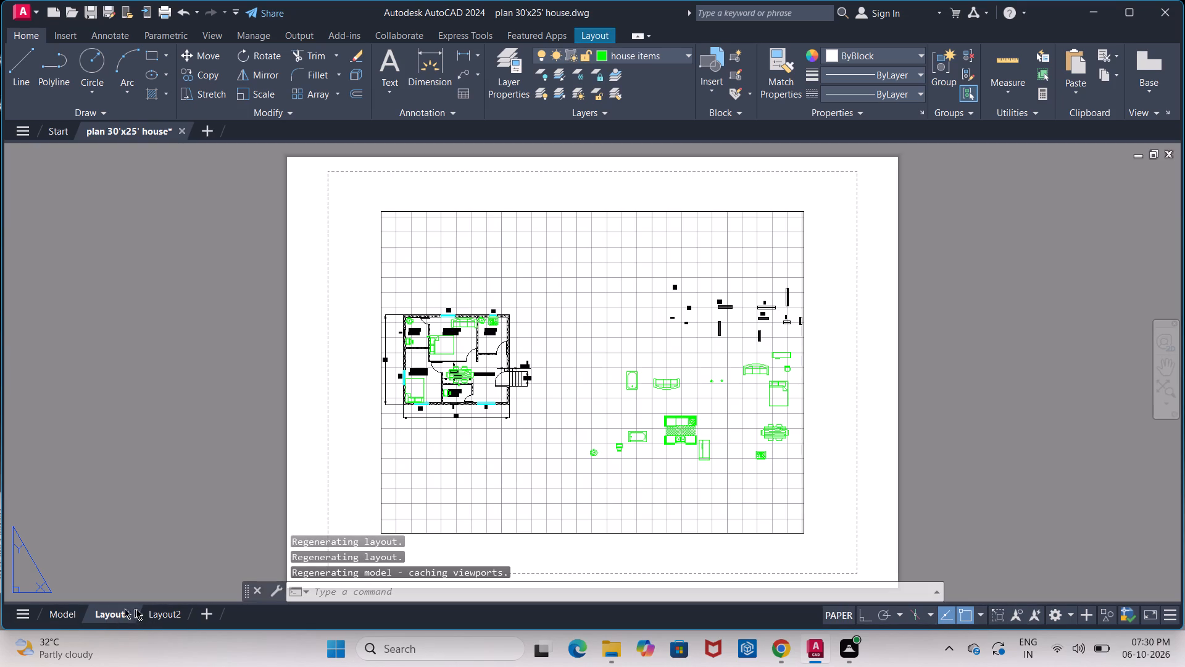
pyautogui.click(71, 616)
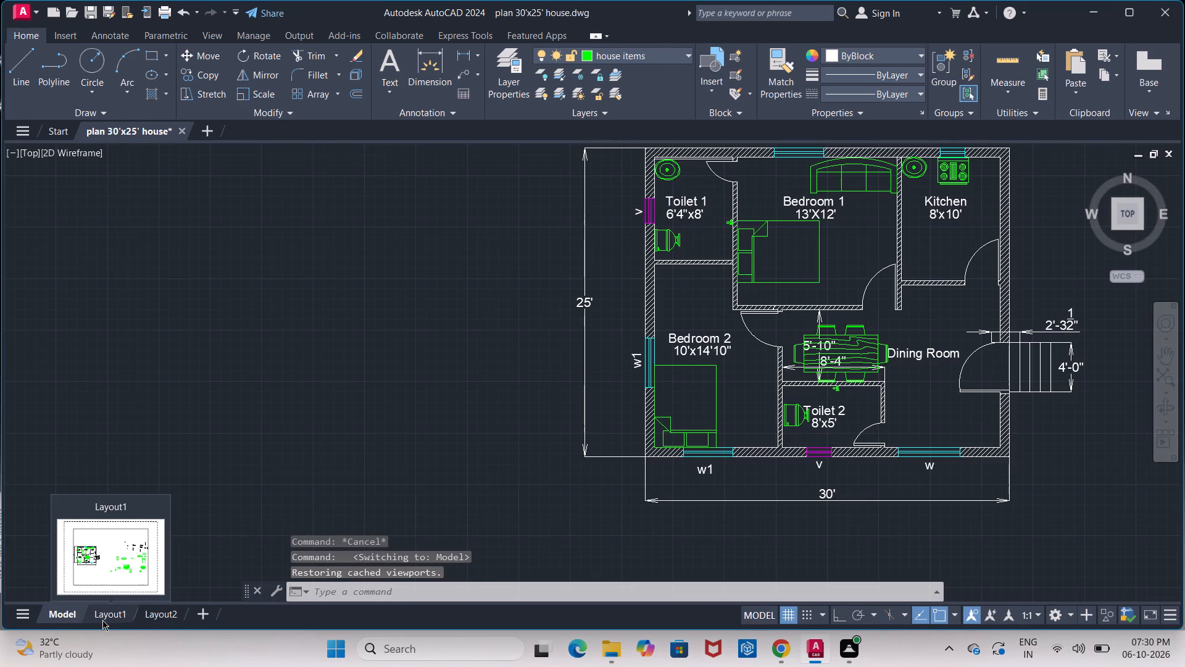
pyautogui.click(102, 620)
pyautogui.click(75, 616)
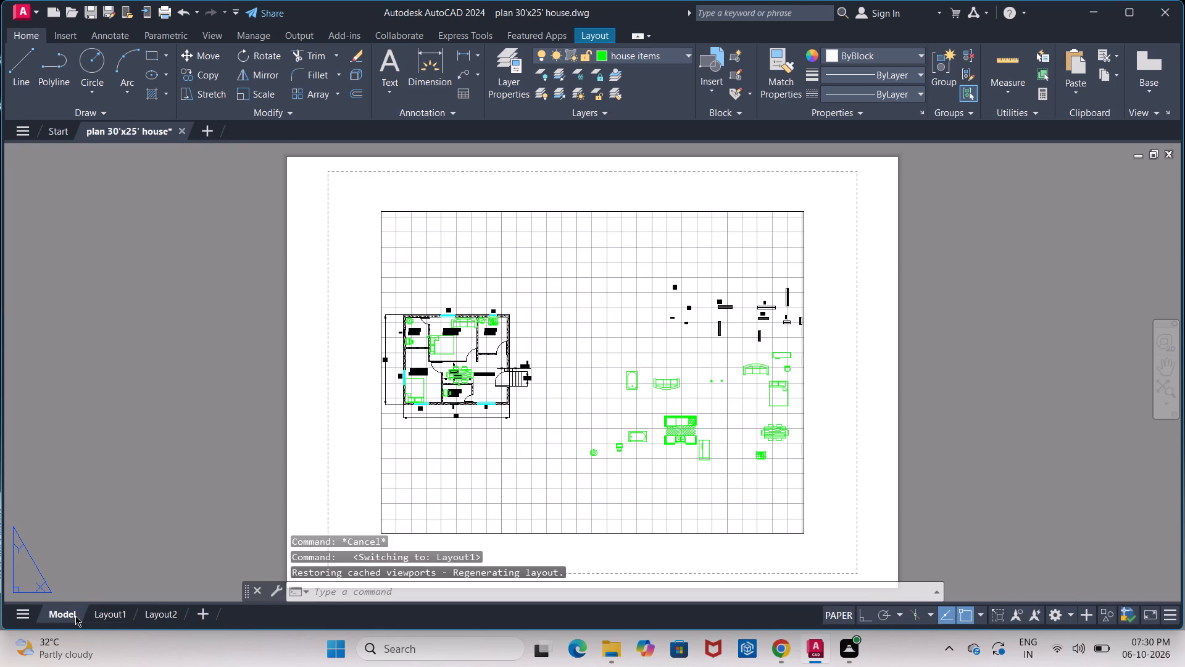
pyautogui.click(792, 619)
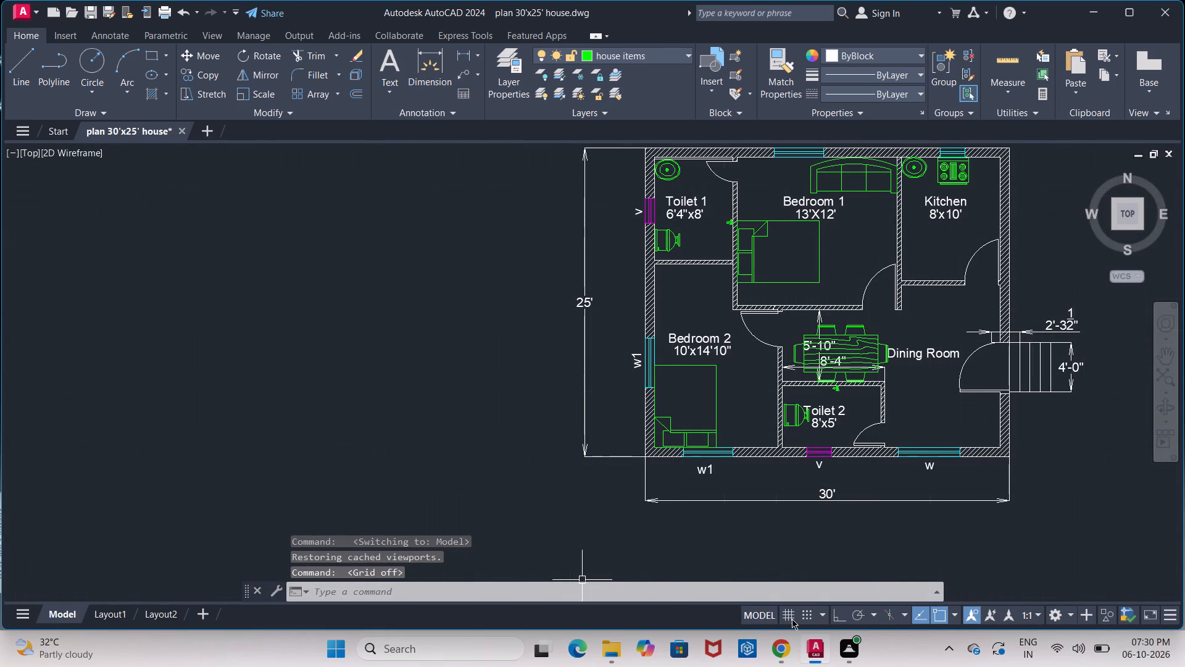
# Examine how the floor plan and the spare blocks sit within the viewport on the Layout1 sheet.
pyautogui.click(101, 610)
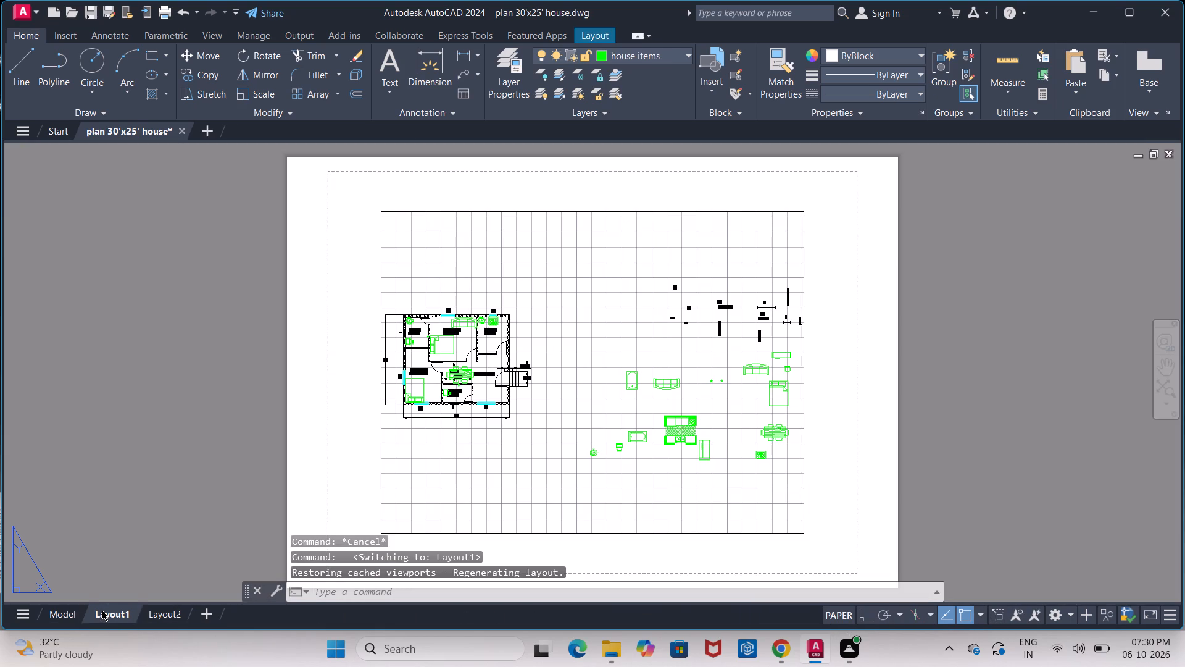
pyautogui.scroll(2, 430, 348)
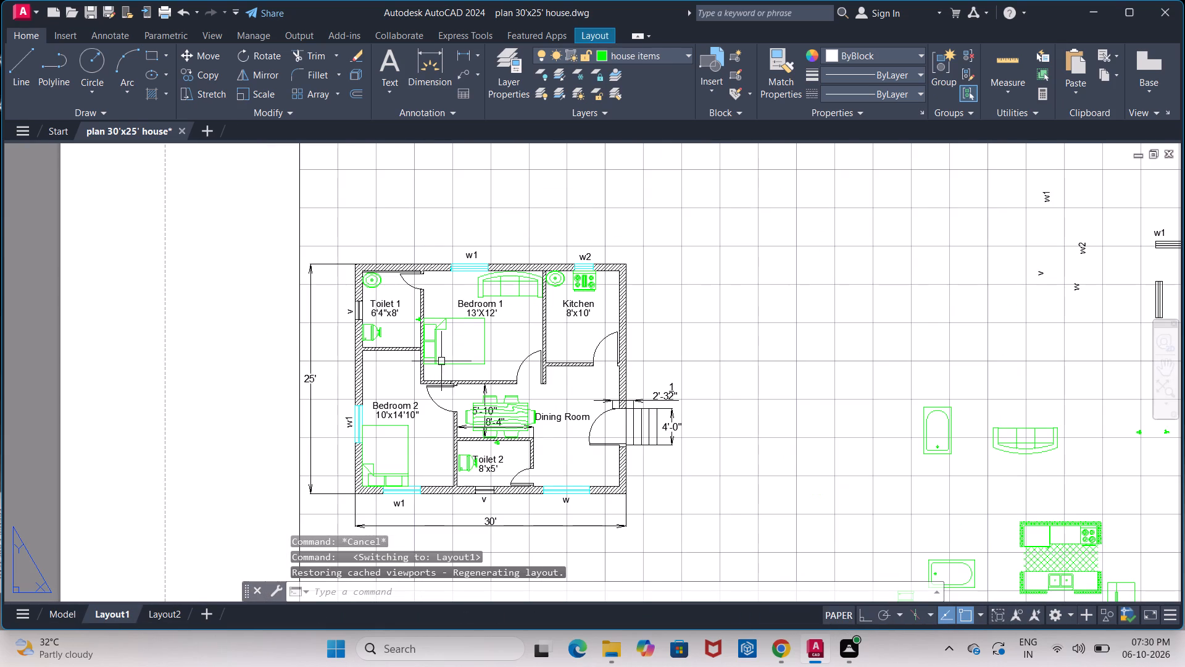
pyautogui.scroll(1, 460, 358)
pyautogui.moveTo(456, 356); pyautogui.dragTo(381, 310, button='middle')
pyautogui.scroll(-1, 430, 345)
pyautogui.moveTo(441, 350); pyautogui.dragTo(396, 303, button='middle')
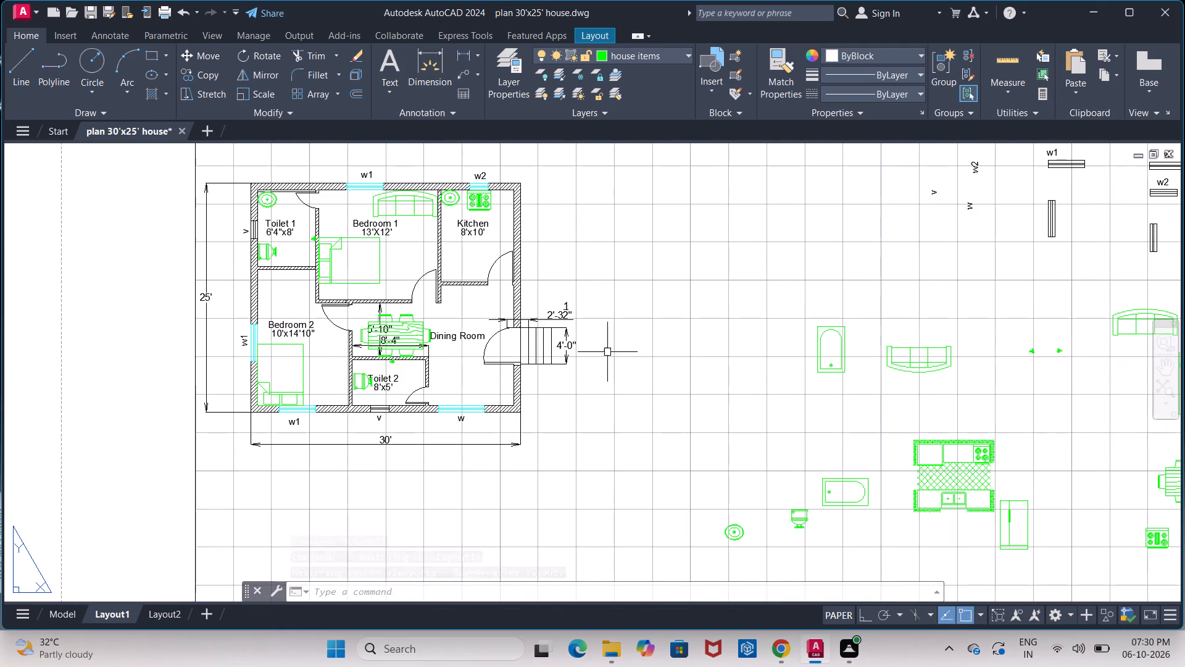
pyautogui.moveTo(621, 369); pyautogui.dragTo(579, 311, button='middle')
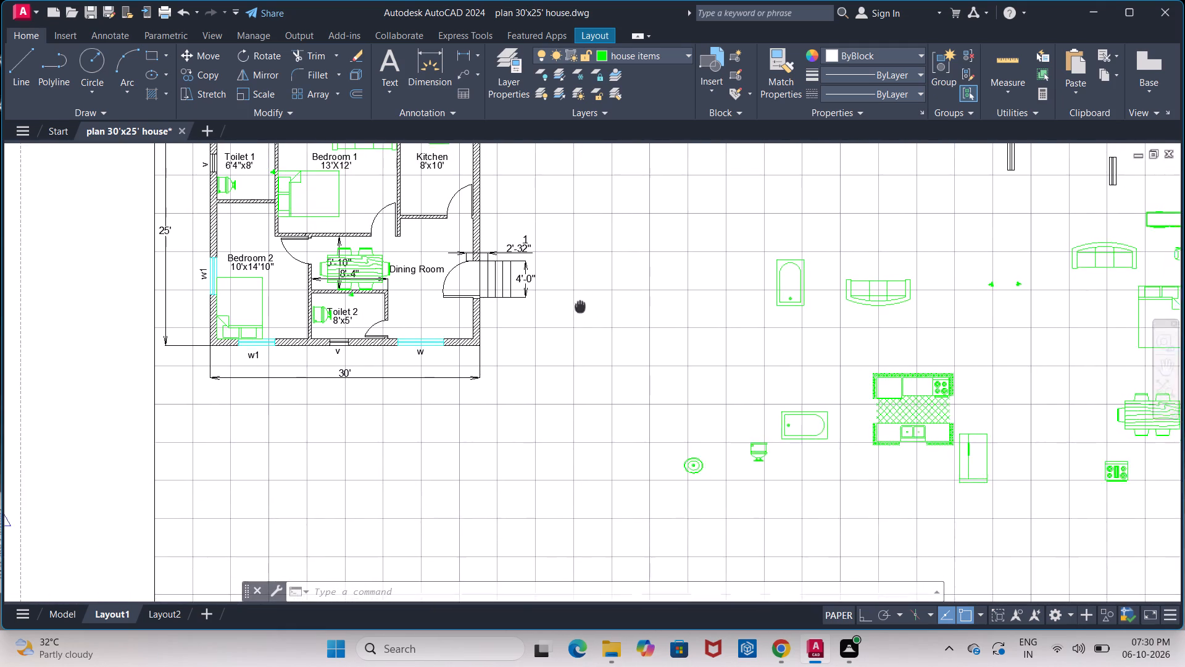
pyautogui.moveTo(579, 311); pyautogui.dragTo(567, 410, button='middle')
pyautogui.scroll(-1, 576, 332)
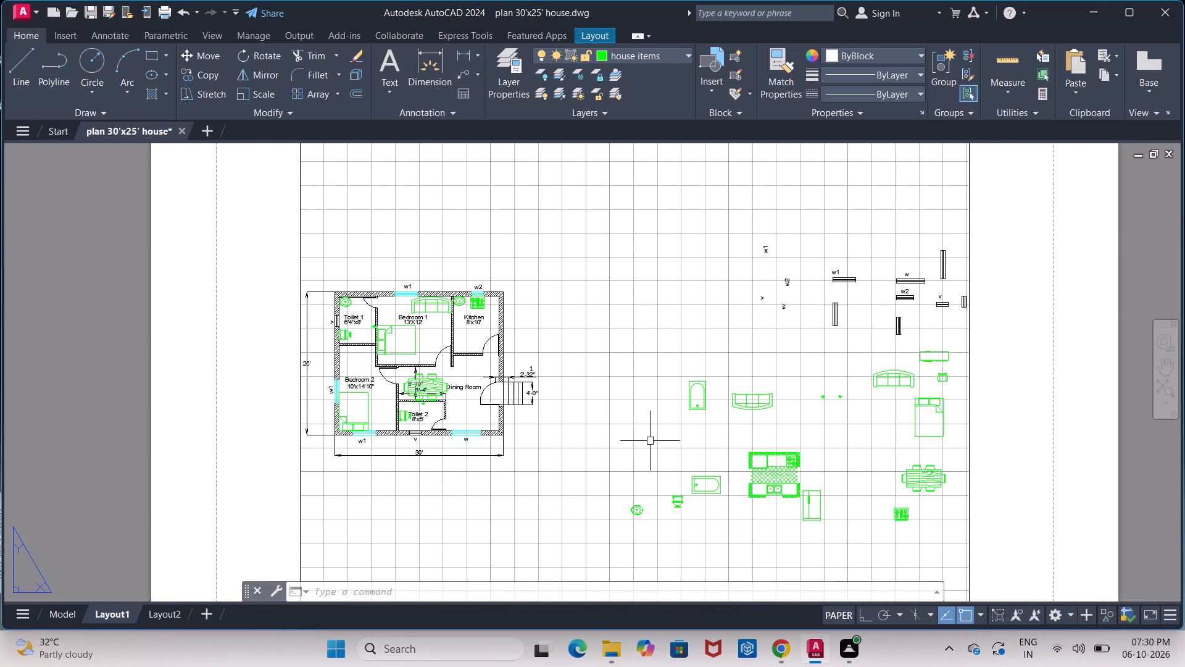
pyautogui.moveTo(597, 373); pyautogui.dragTo(519, 477, button='middle')
pyautogui.scroll(-1, 579, 388)
pyautogui.moveTo(492, 374); pyautogui.dragTo(489, 344, button='middle')
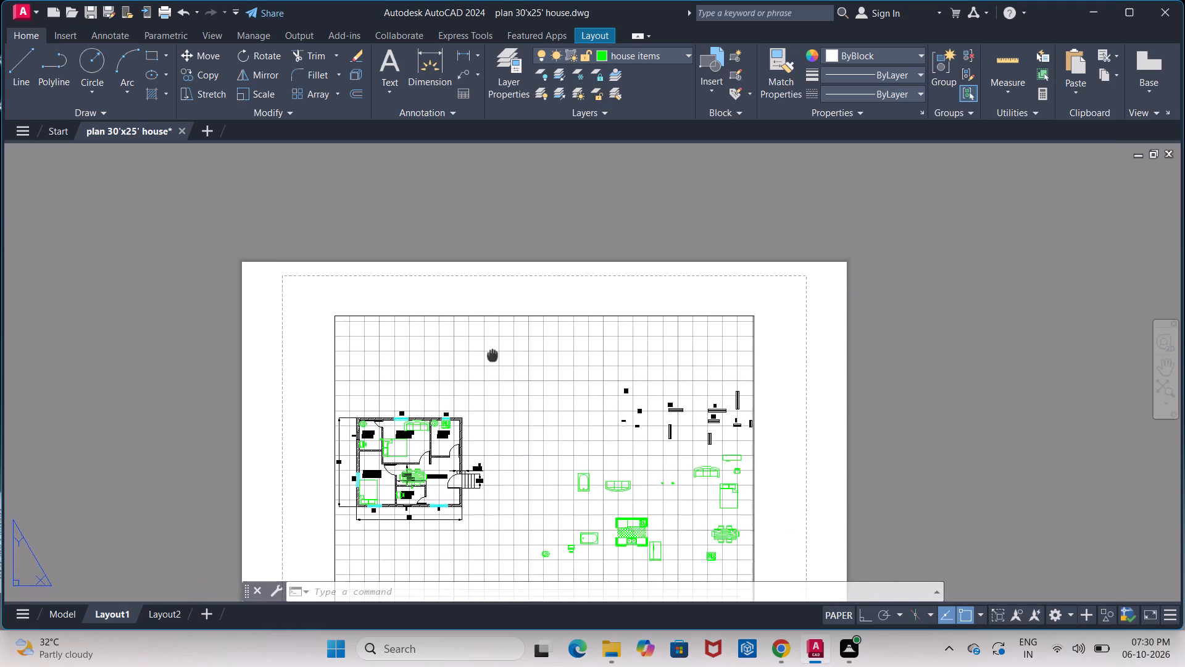
pyautogui.moveTo(489, 344); pyautogui.dragTo(465, 293, button='middle')
pyautogui.moveTo(505, 437); pyautogui.dragTo(478, 356, button='middle')
pyautogui.scroll(-1, 491, 410)
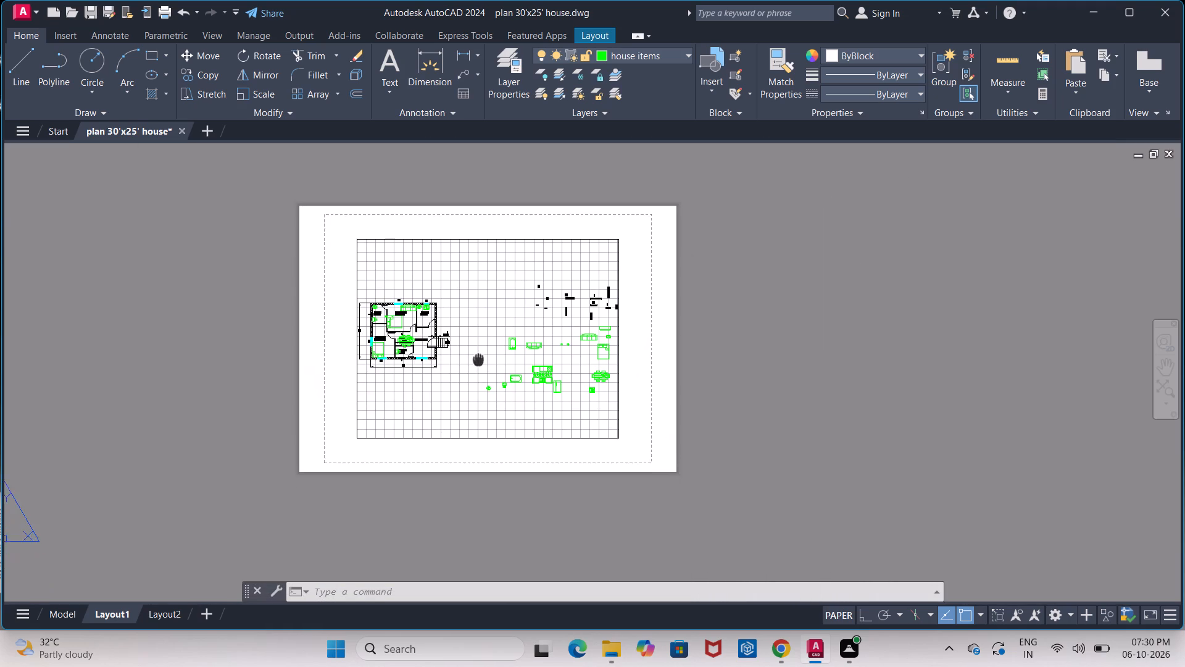
pyautogui.moveTo(478, 356); pyautogui.dragTo(478, 354, button='middle')
pyautogui.scroll(2, 417, 296)
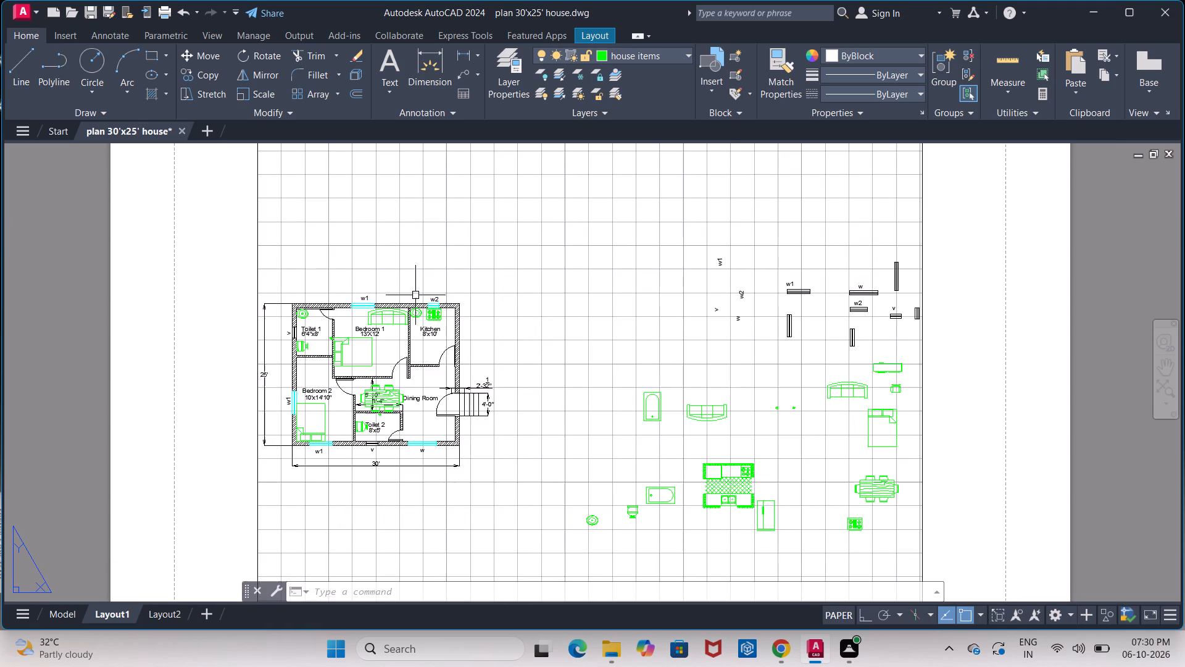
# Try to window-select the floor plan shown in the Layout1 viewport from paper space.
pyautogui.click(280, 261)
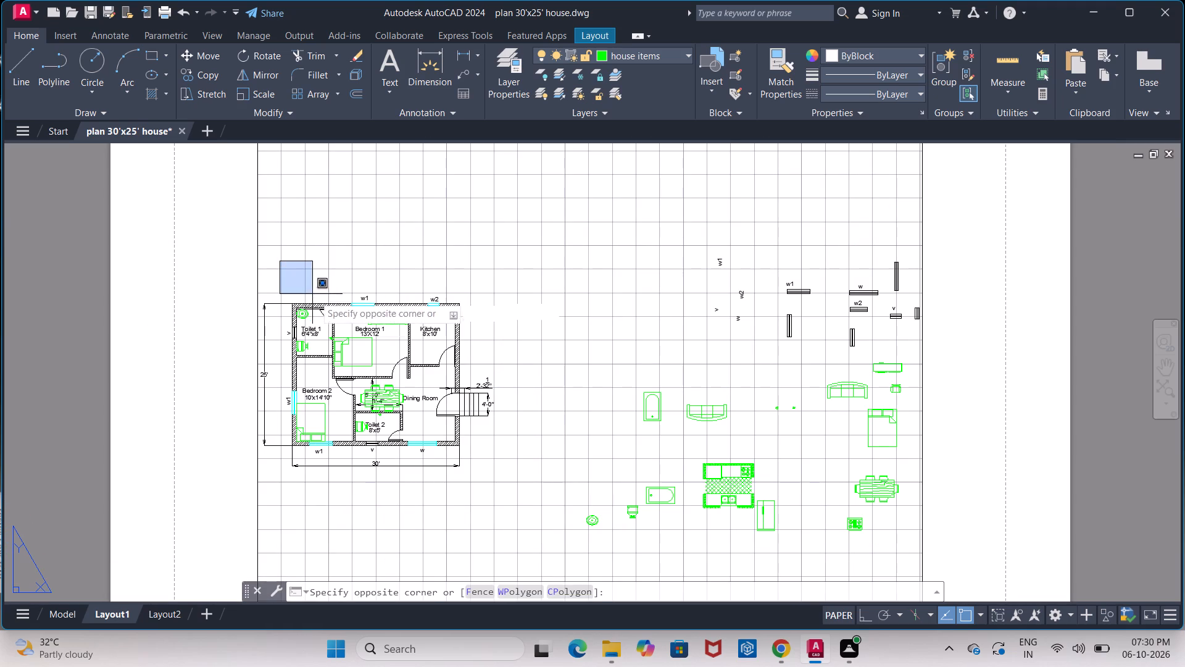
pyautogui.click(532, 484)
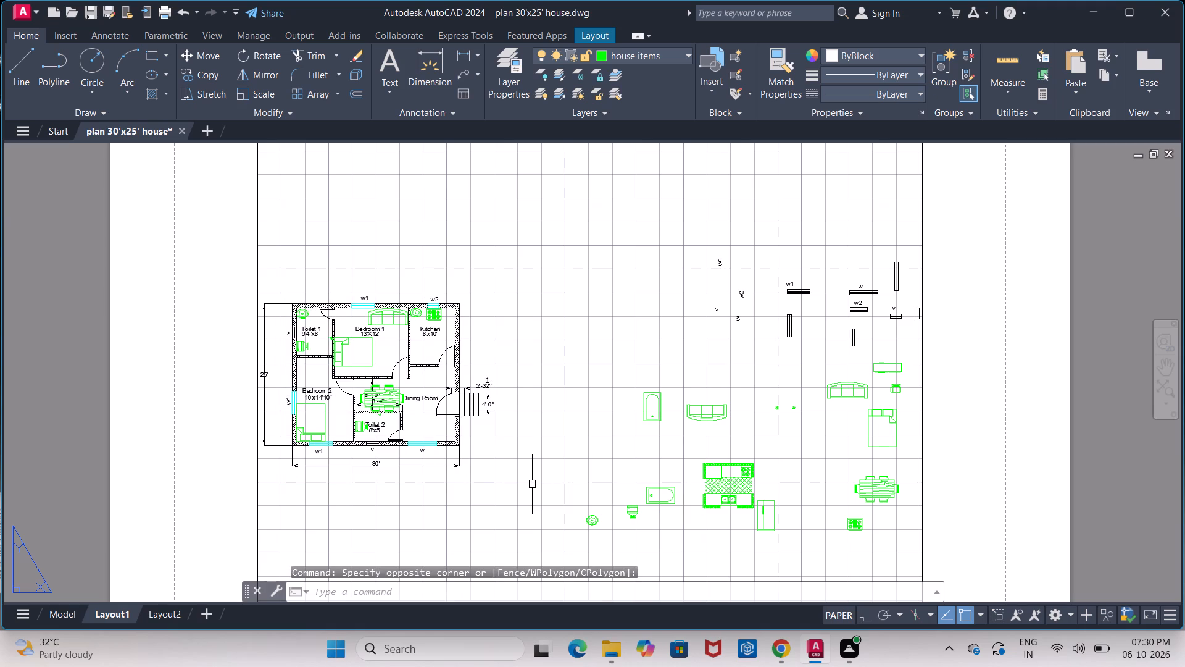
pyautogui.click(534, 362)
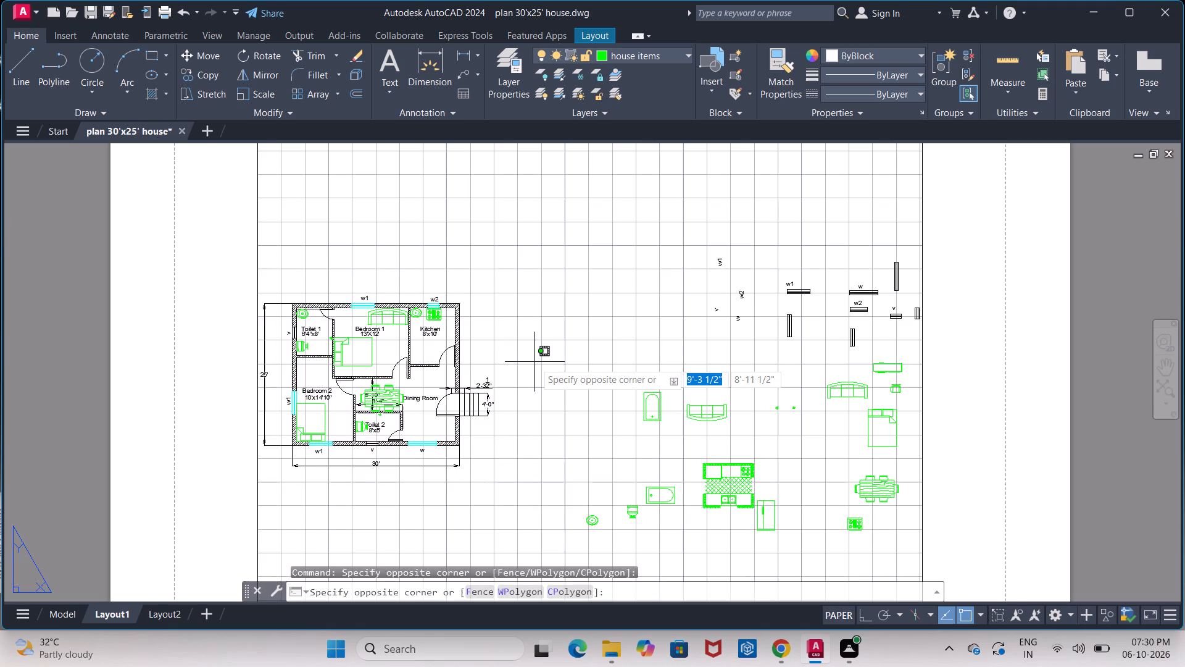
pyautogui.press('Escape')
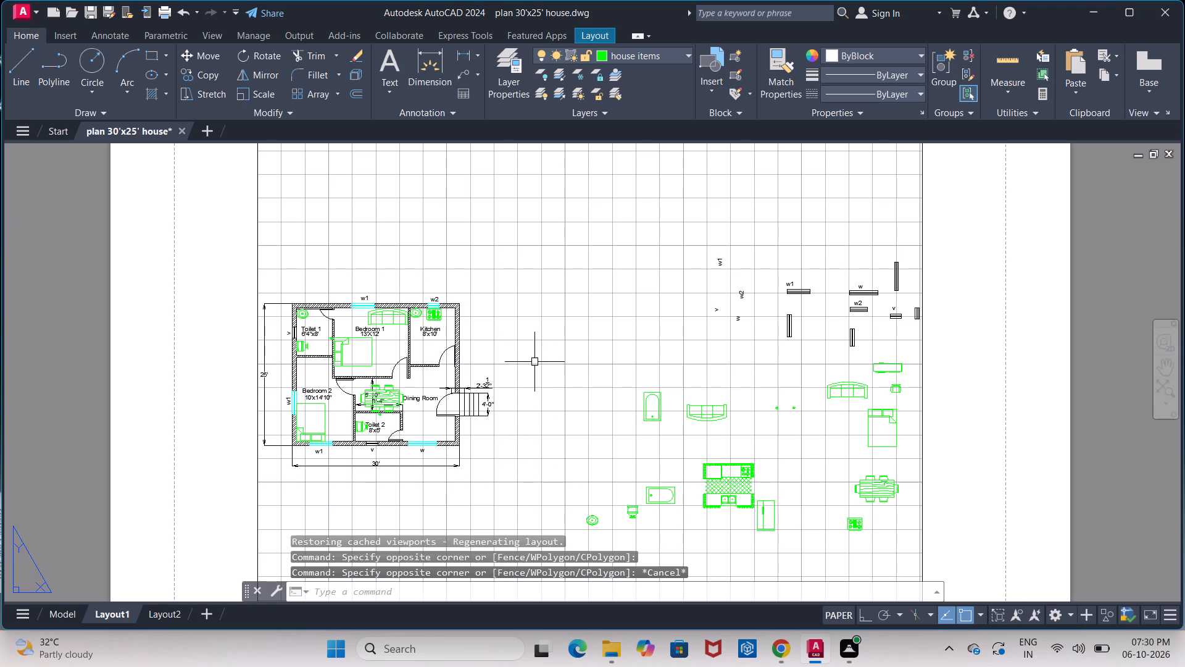
# Return to model space and lock the house items, ventilator and window layers.
pyautogui.press('Escape')
pyautogui.click(46, 621)
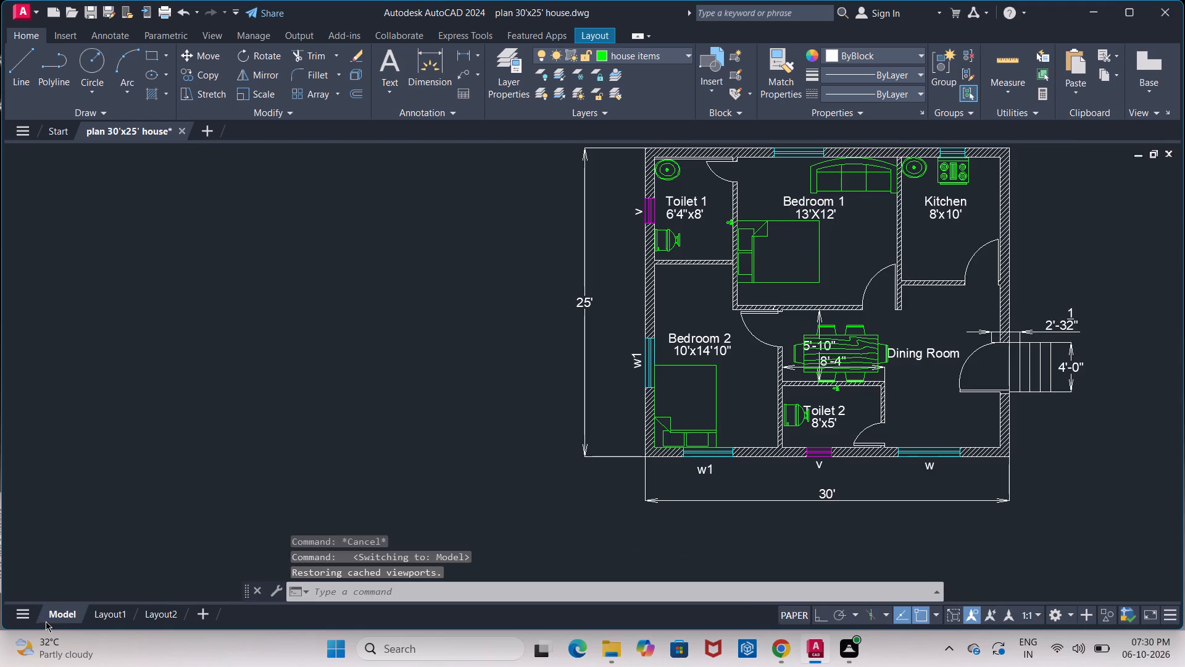
pyautogui.scroll(-1, 306, 490)
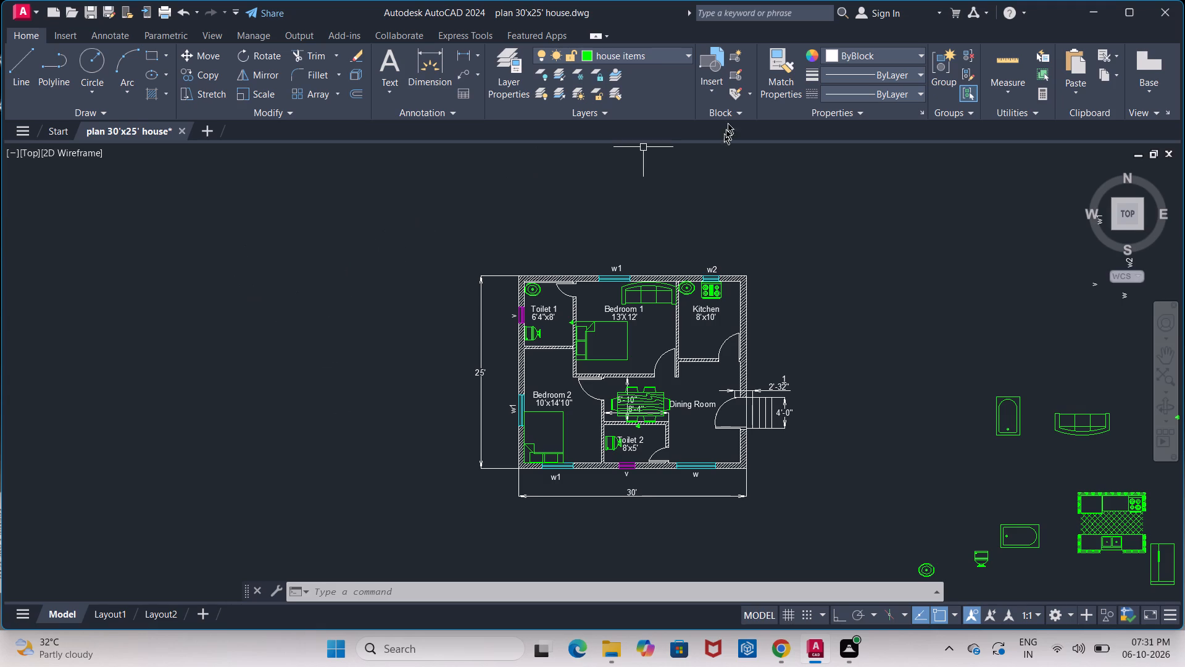
pyautogui.click(688, 50)
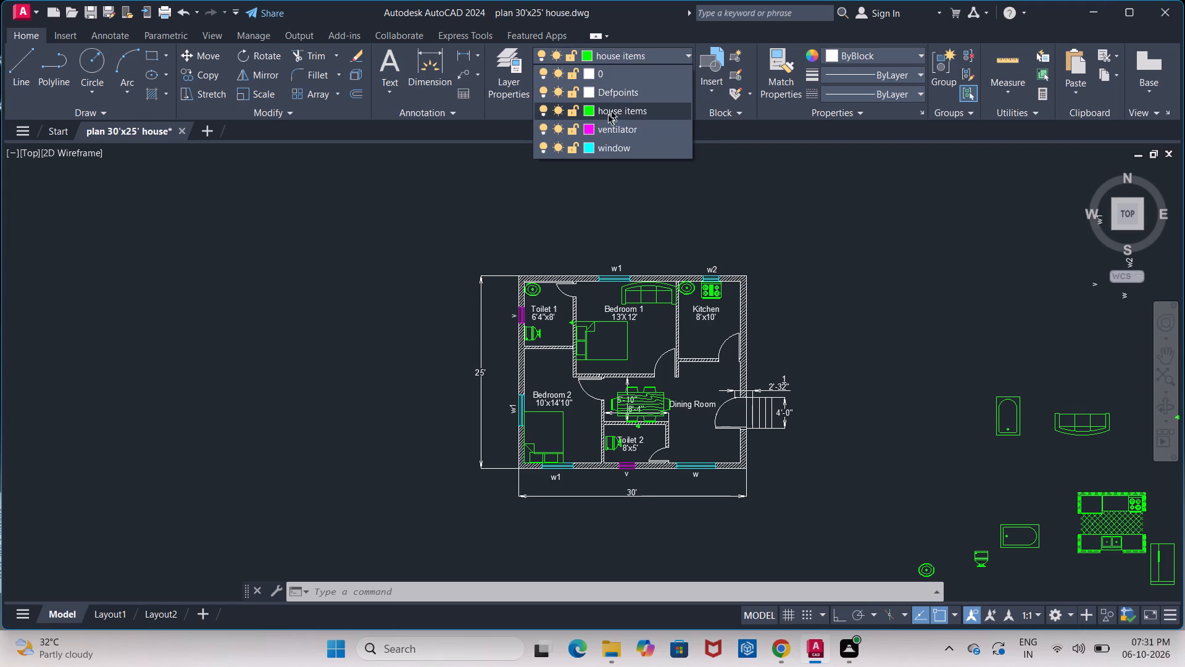
pyautogui.click(575, 108)
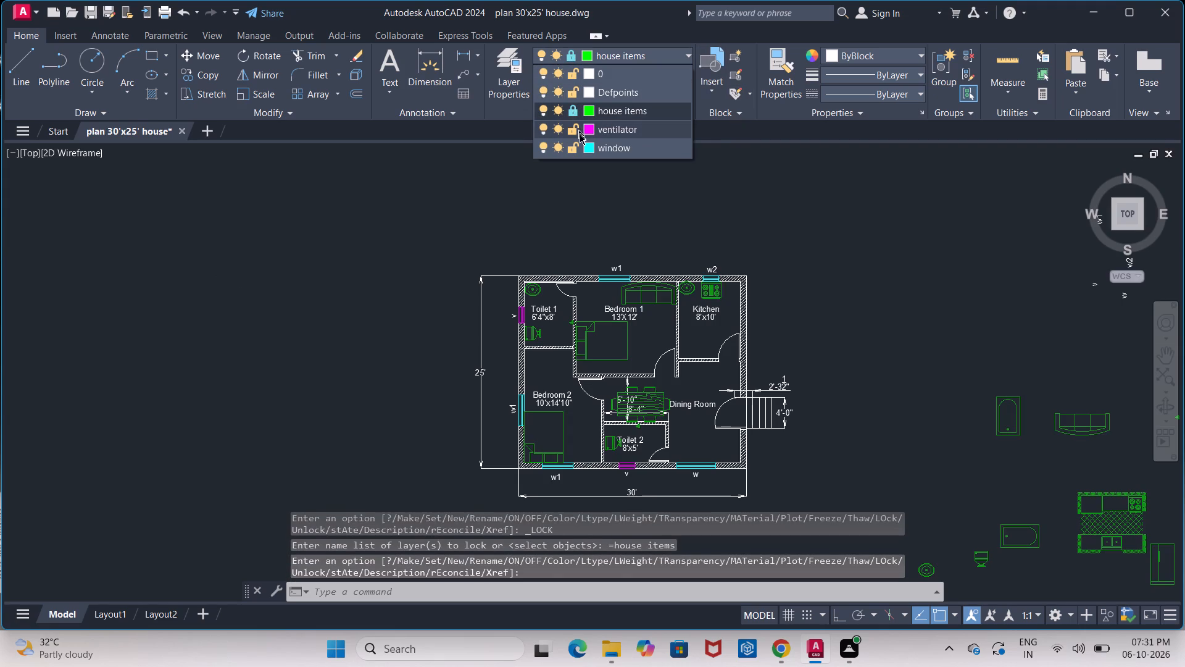
pyautogui.click(573, 131)
pyautogui.click(572, 147)
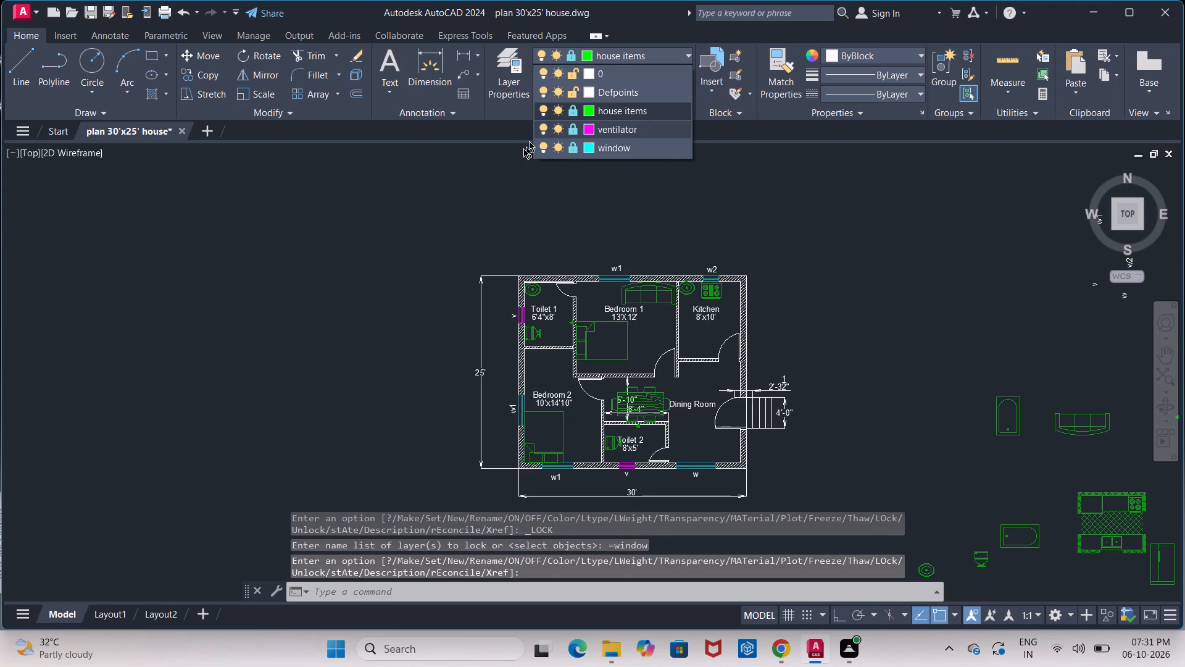
pyautogui.click(511, 174)
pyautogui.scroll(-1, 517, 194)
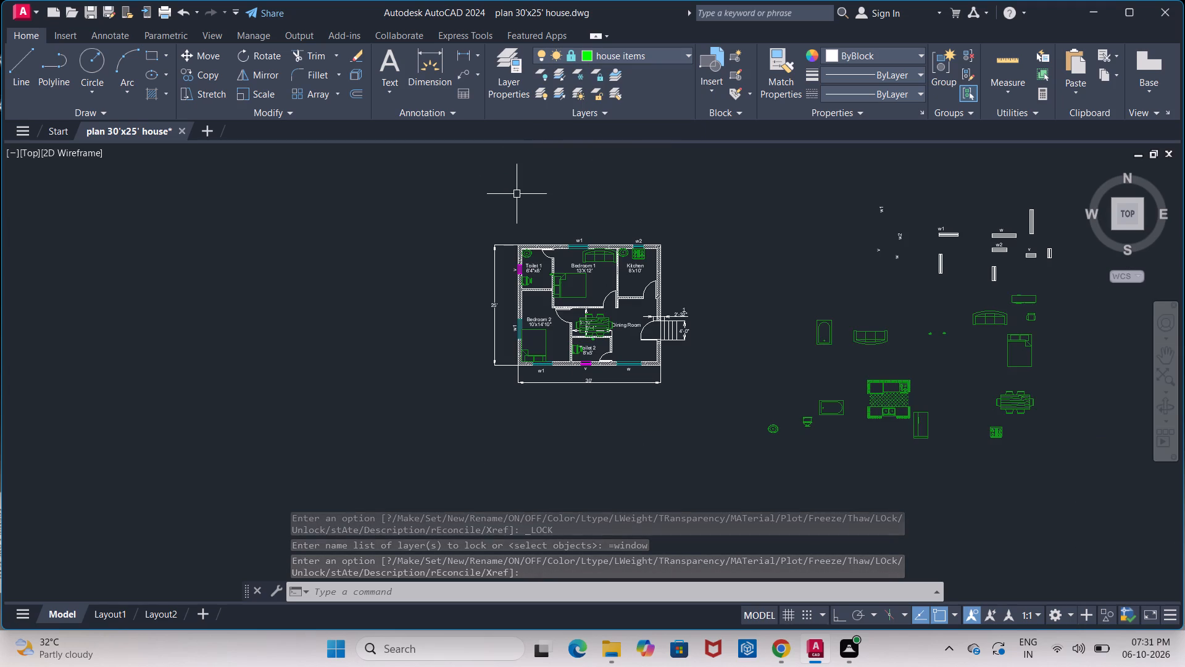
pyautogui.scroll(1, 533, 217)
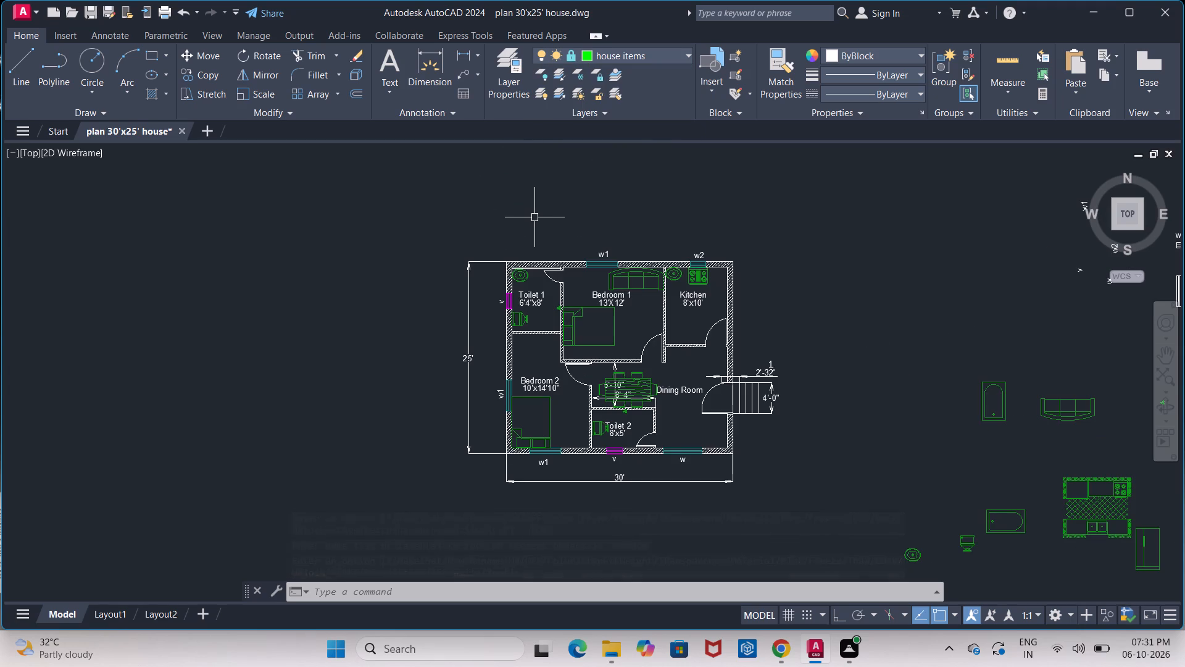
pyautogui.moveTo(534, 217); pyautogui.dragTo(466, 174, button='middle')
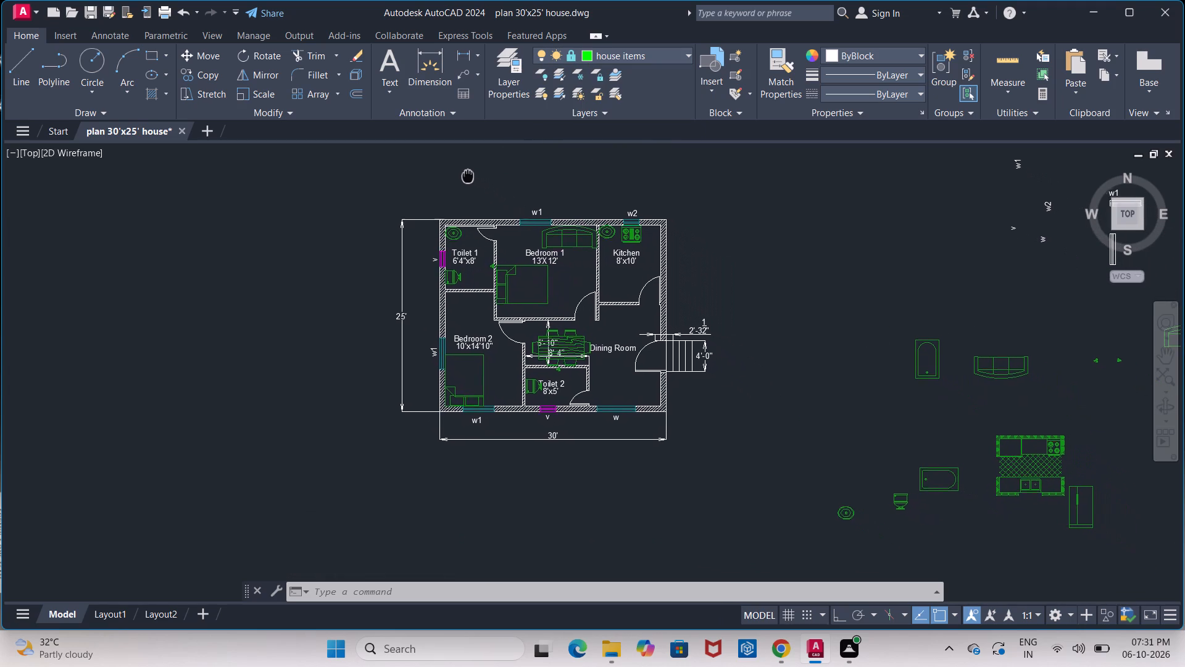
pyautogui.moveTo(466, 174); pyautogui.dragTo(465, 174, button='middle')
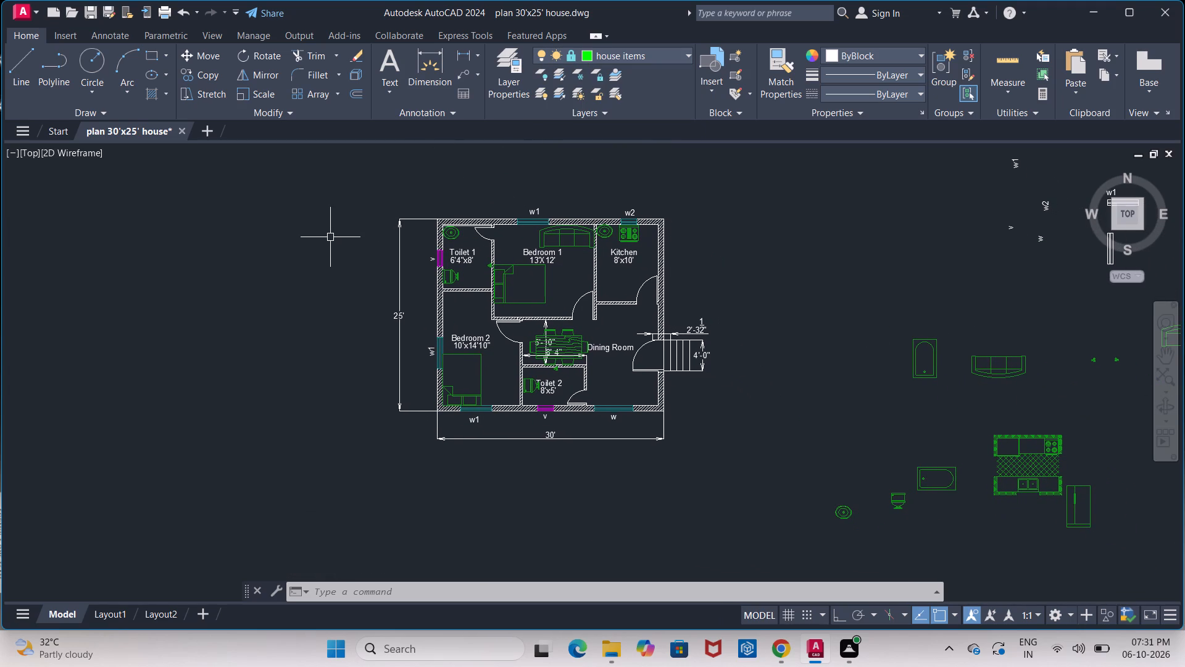
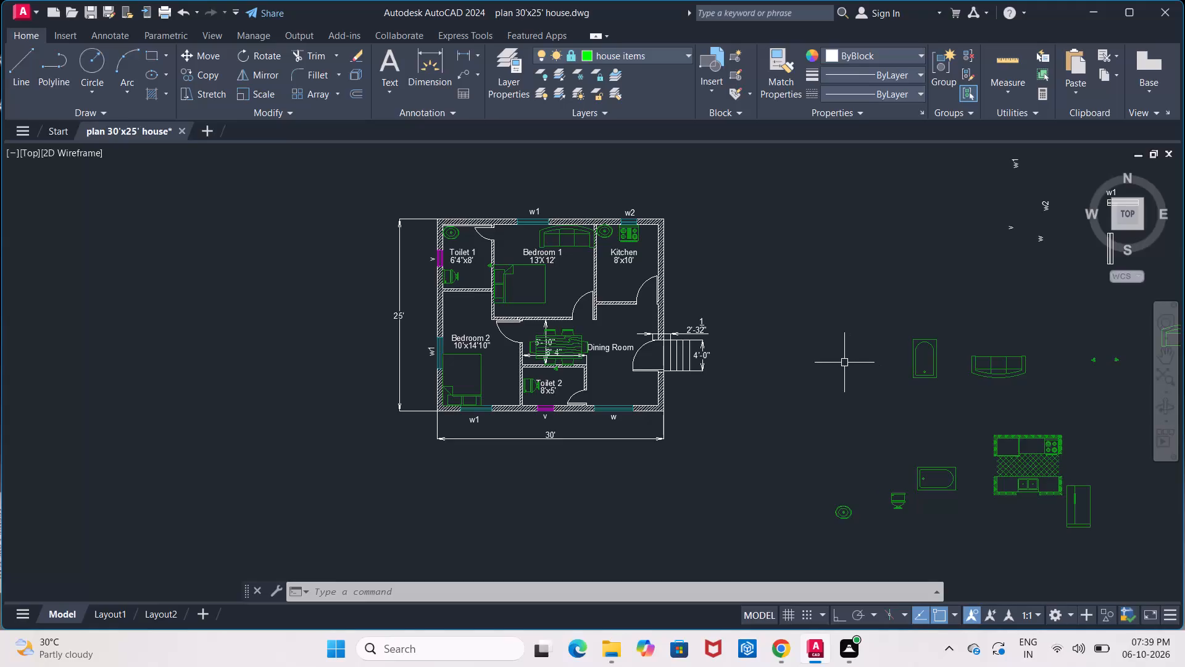
# Save the drawing, and save a copy in the same folder named plan 30'x25' house 1.
pyautogui.hotkey('ctrl', 's')
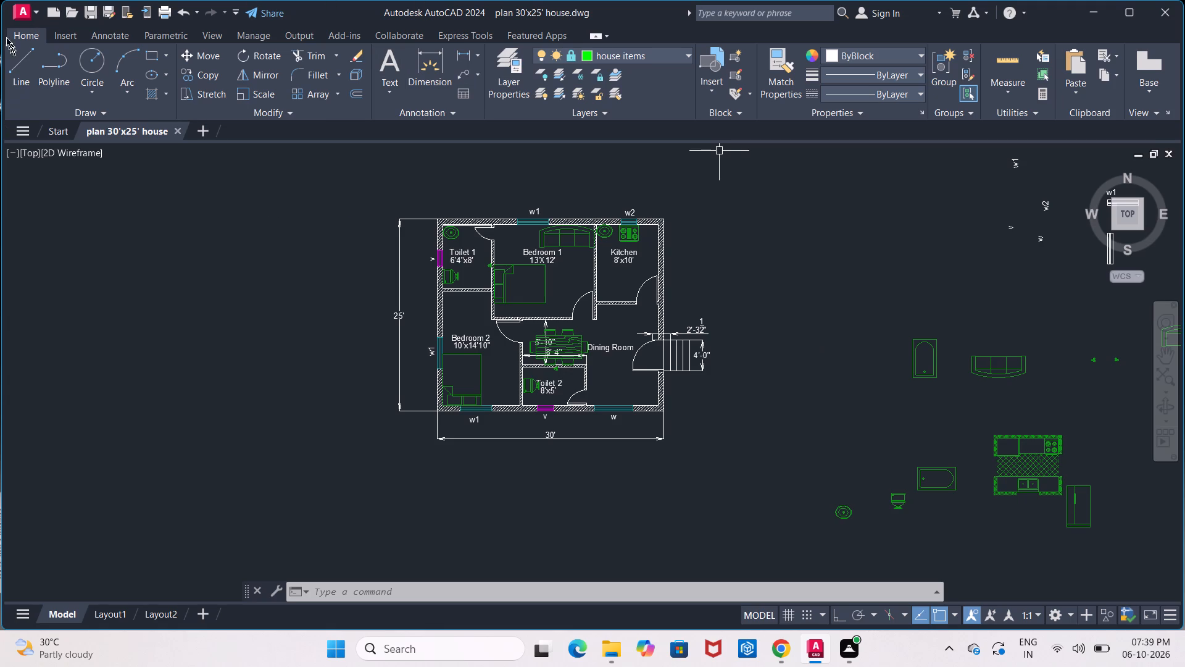
pyautogui.click(35, 6)
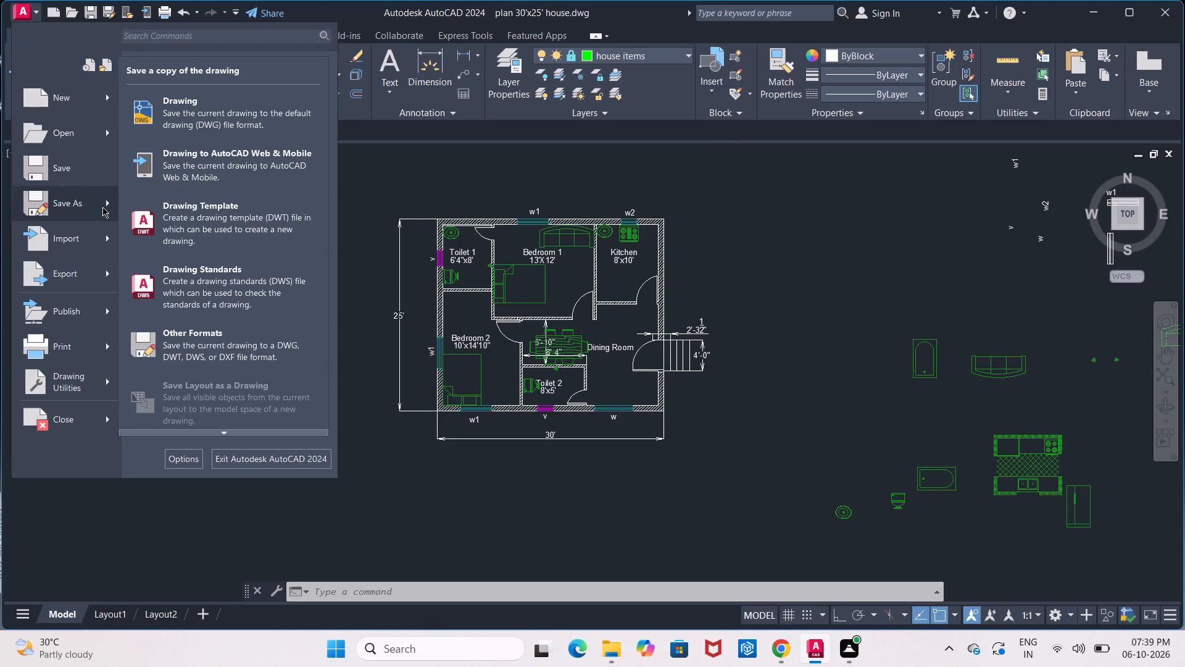
pyautogui.click(166, 122)
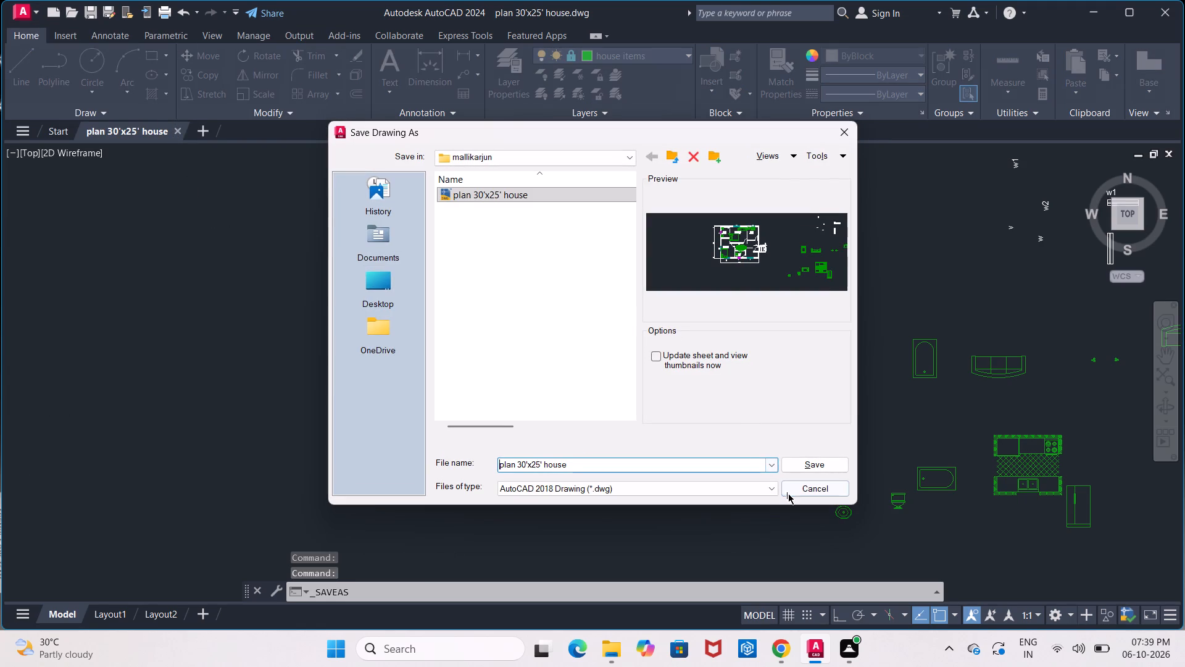
pyautogui.click(772, 486)
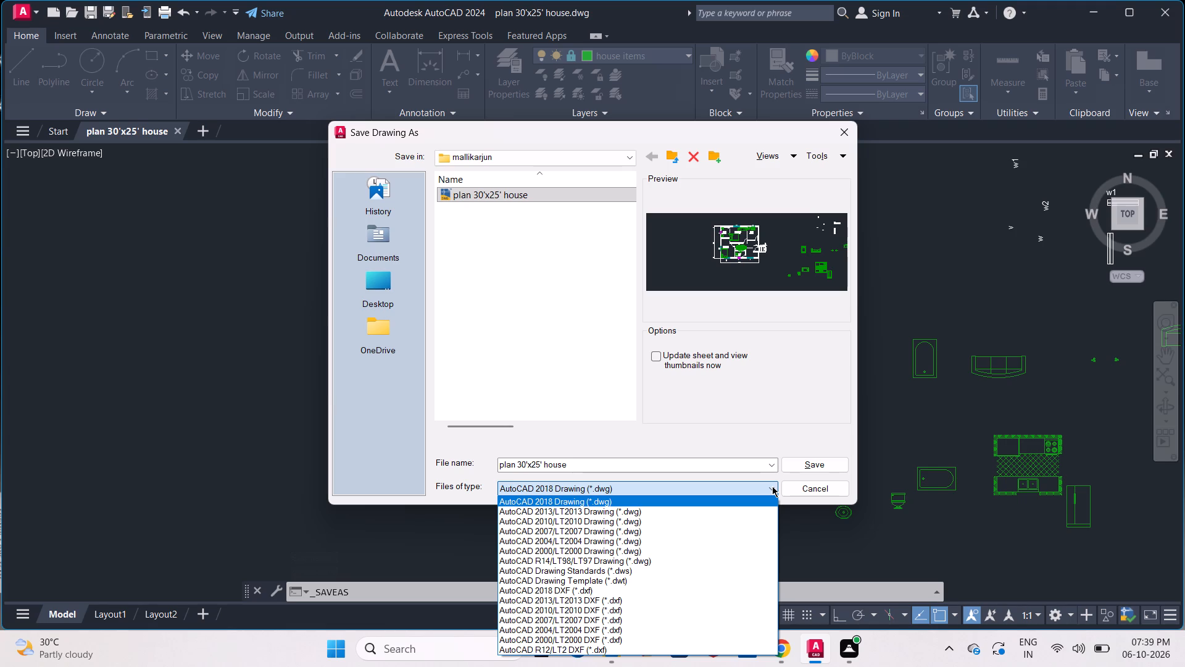
pyautogui.click(772, 486)
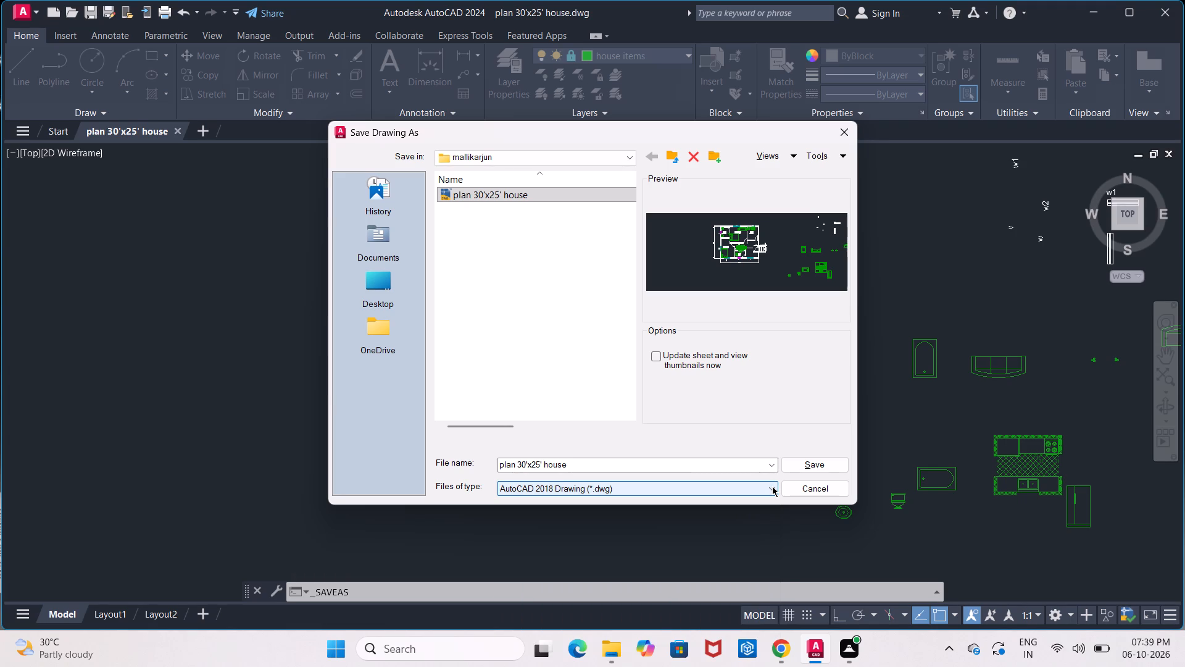
pyautogui.click(676, 465)
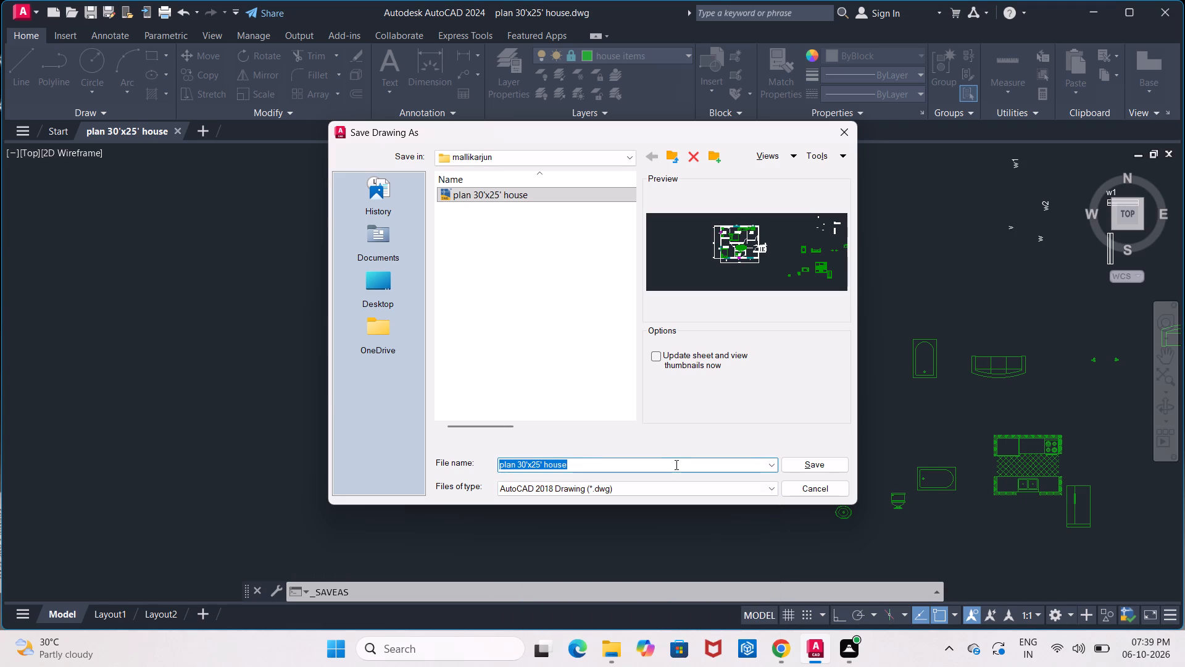
pyautogui.click(676, 465)
pyautogui.press('space')
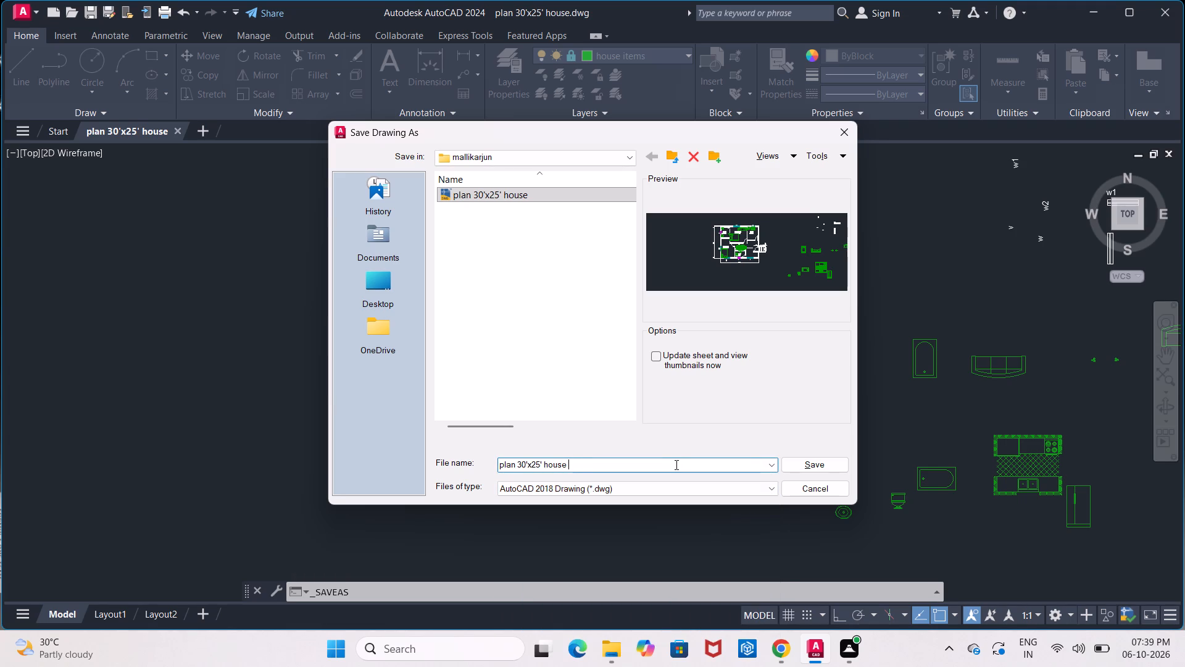
pyautogui.press('1')
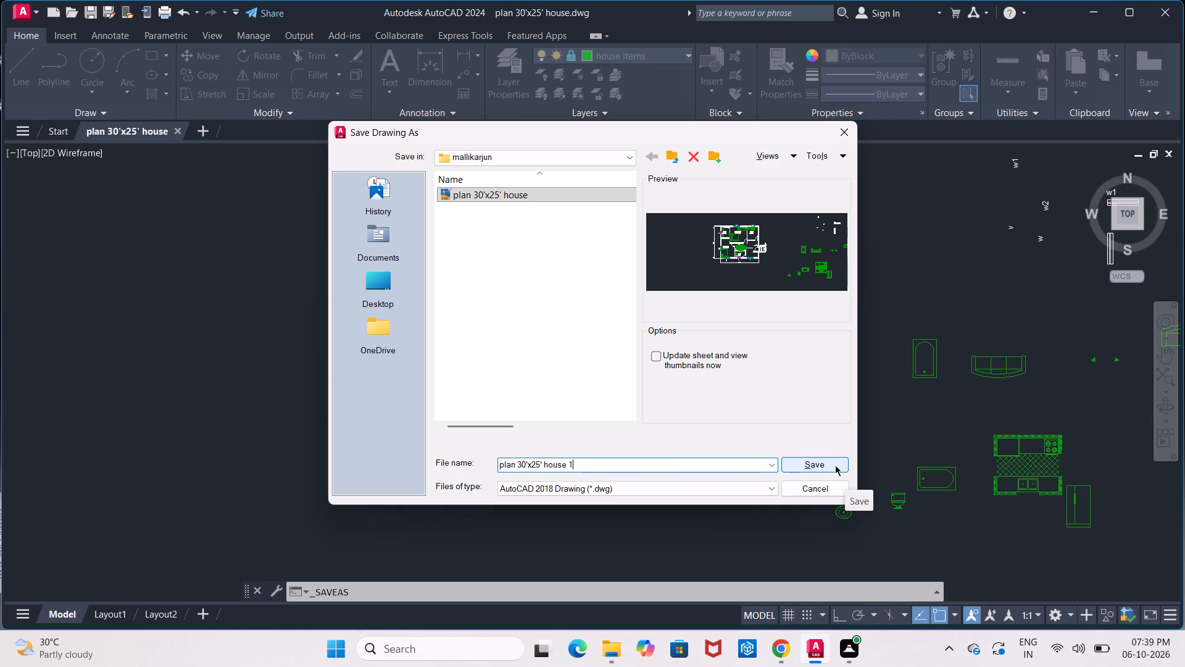
pyautogui.click(625, 155)
pyautogui.click(589, 259)
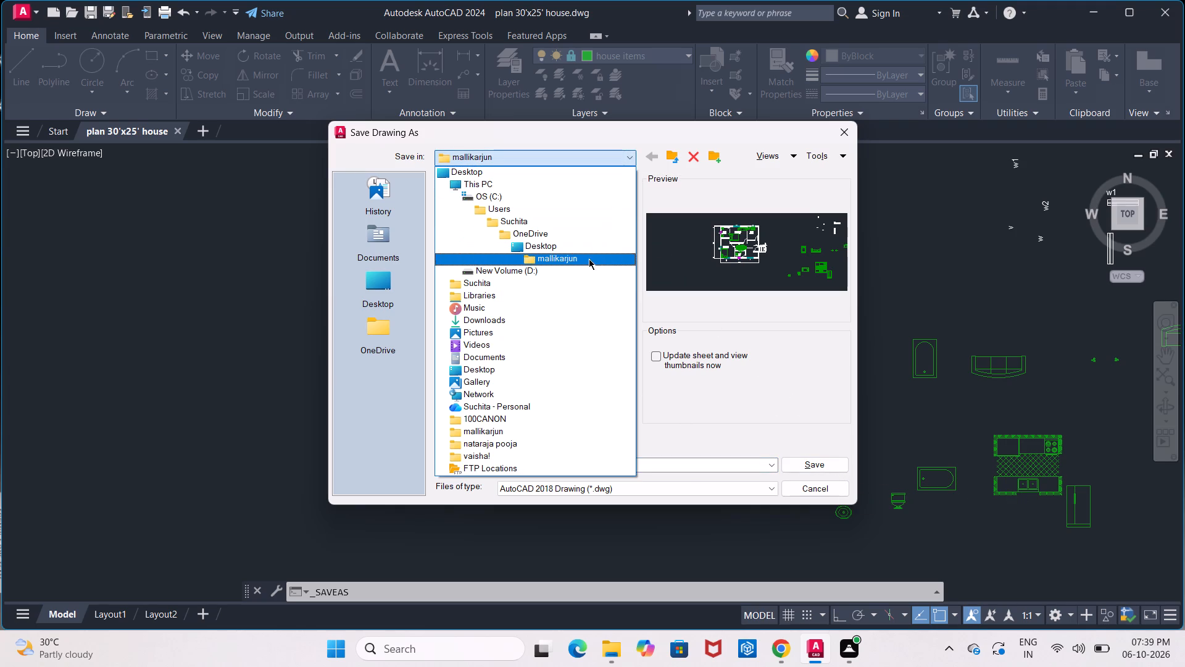
pyautogui.click(794, 464)
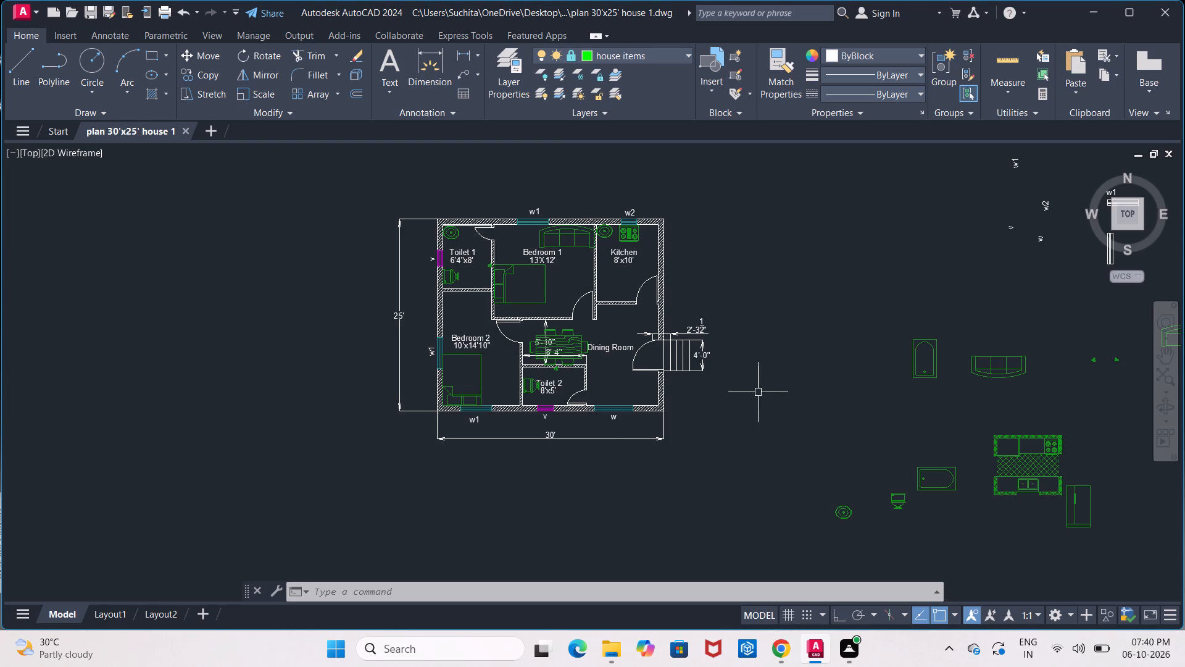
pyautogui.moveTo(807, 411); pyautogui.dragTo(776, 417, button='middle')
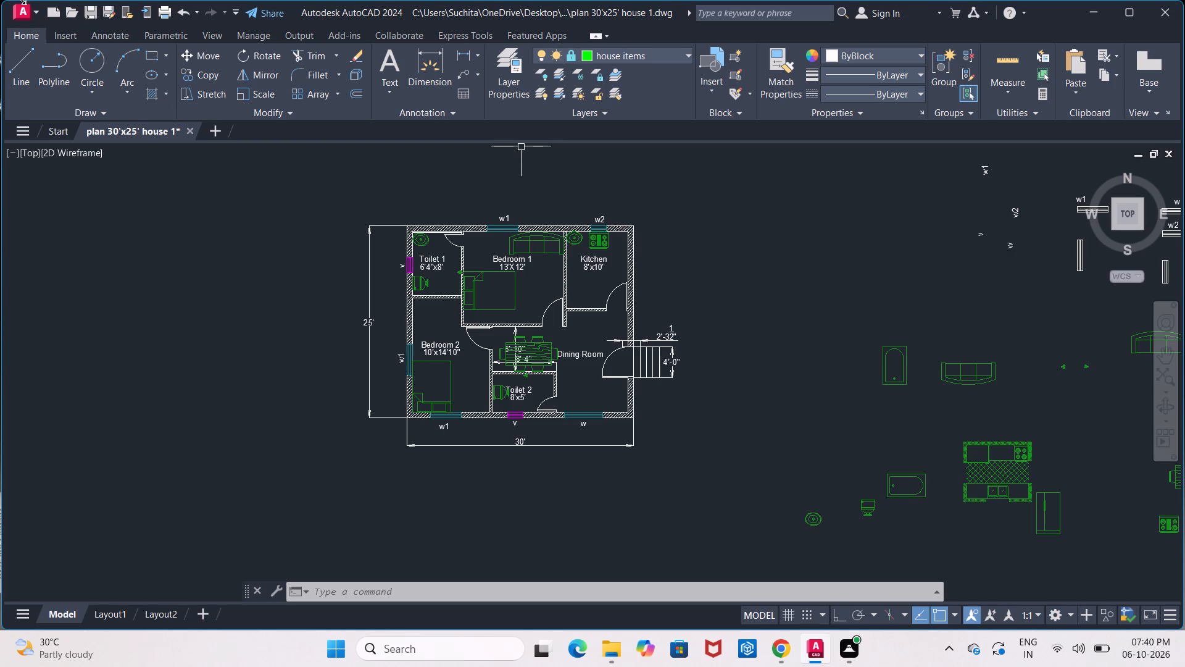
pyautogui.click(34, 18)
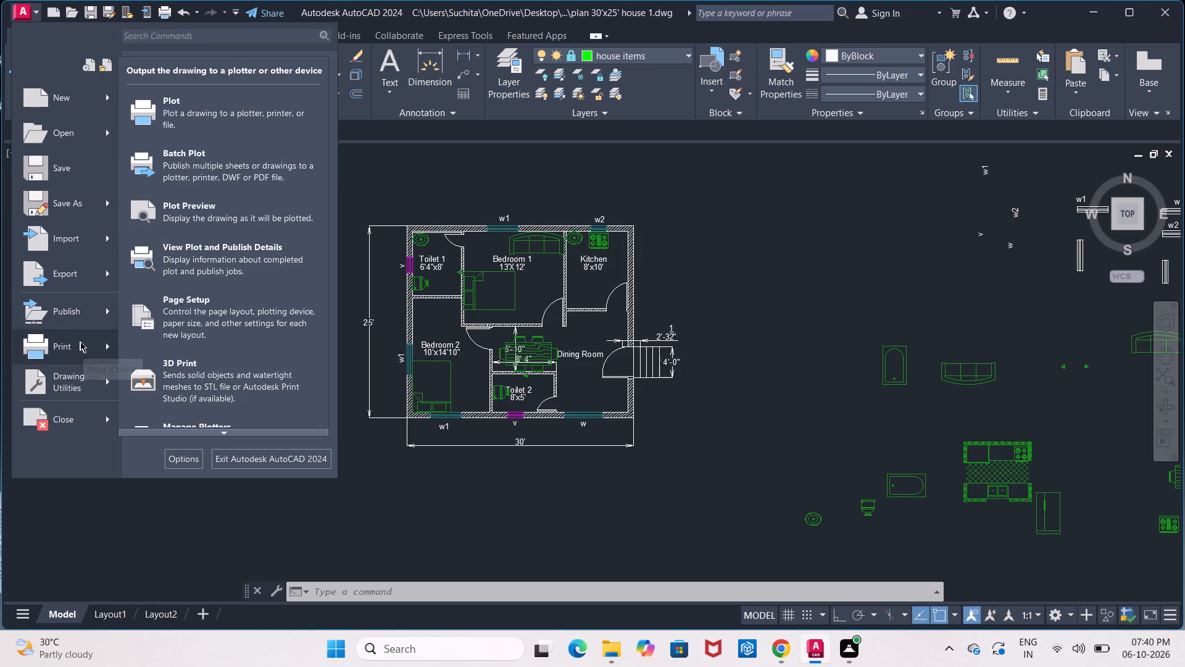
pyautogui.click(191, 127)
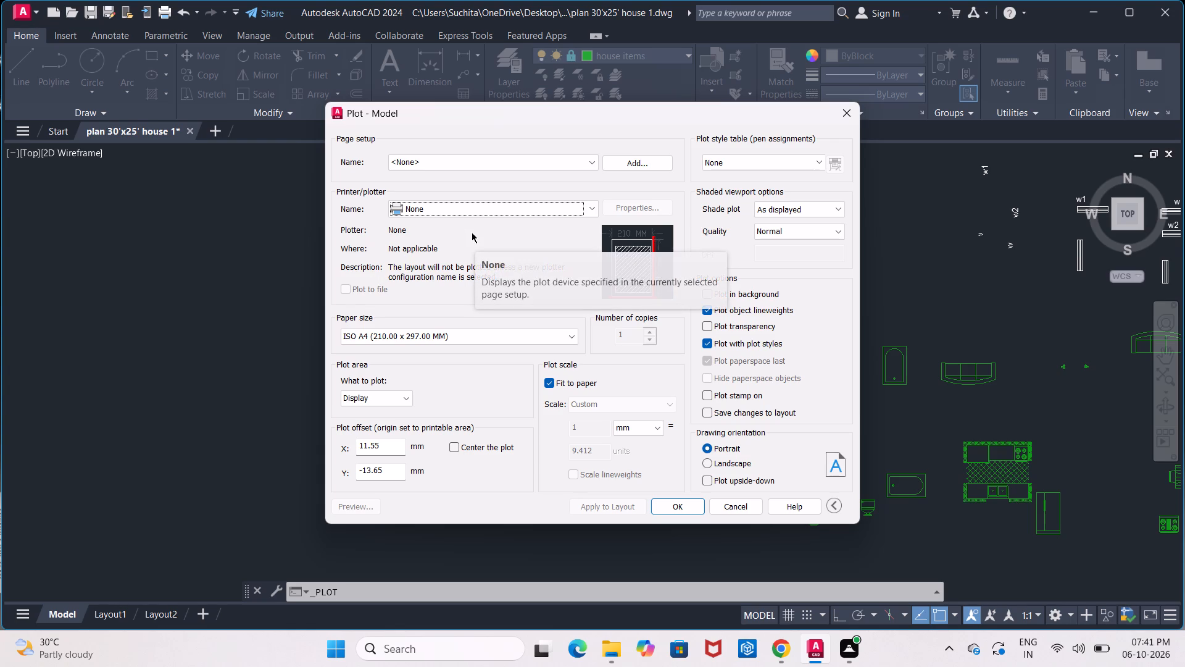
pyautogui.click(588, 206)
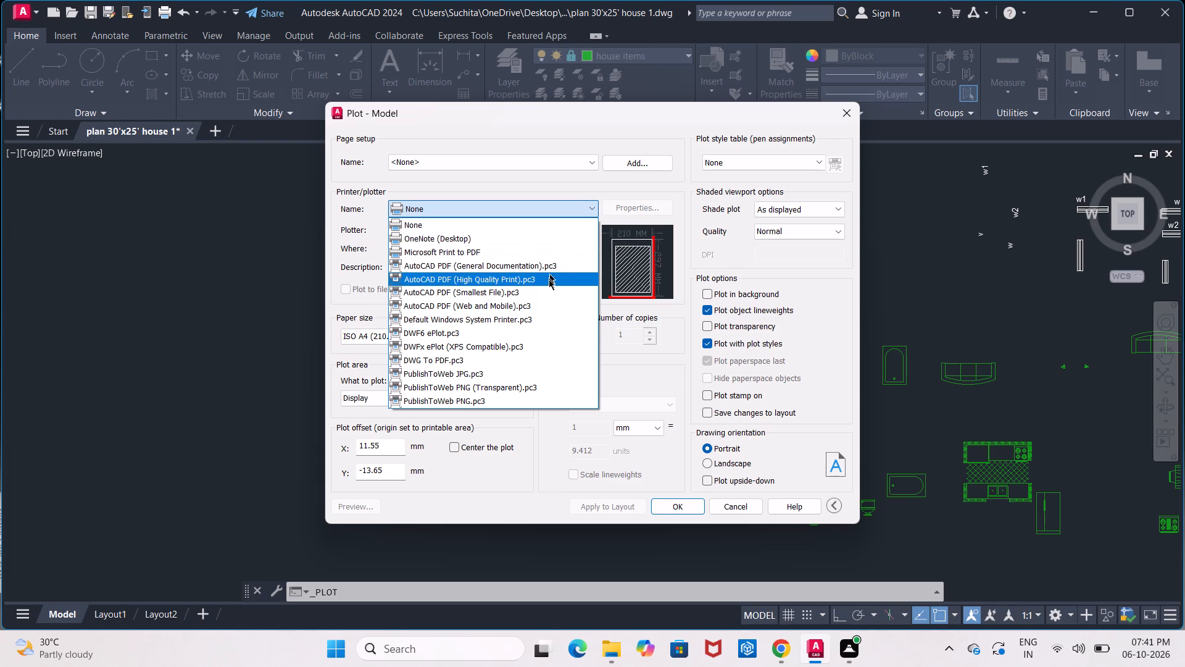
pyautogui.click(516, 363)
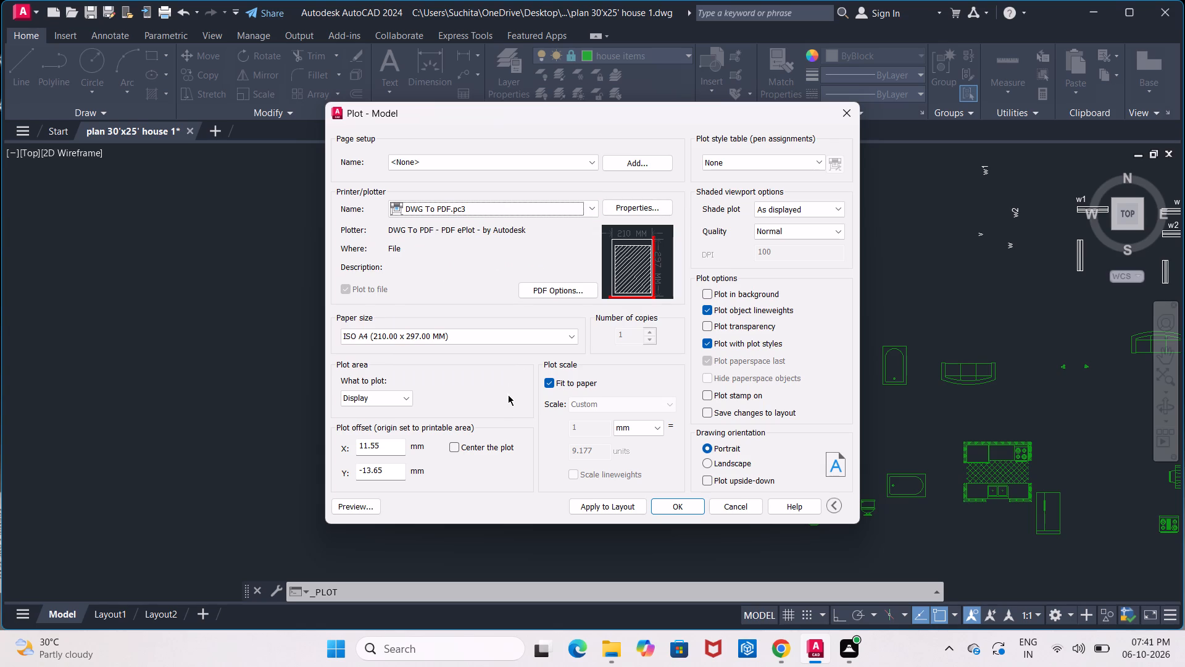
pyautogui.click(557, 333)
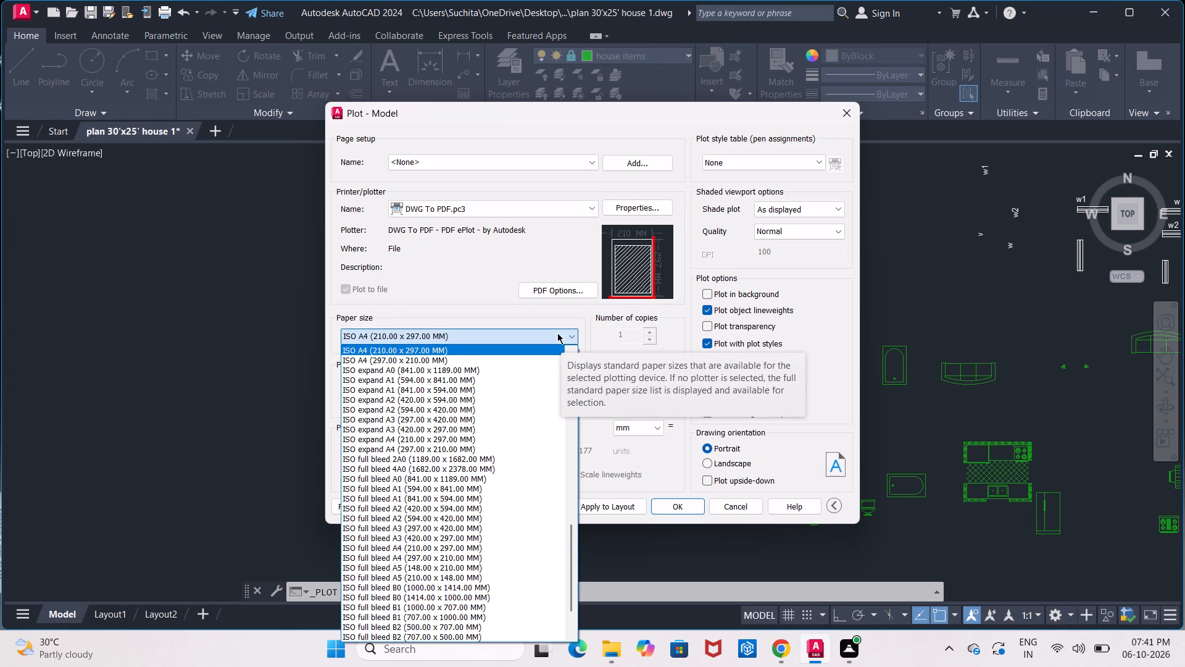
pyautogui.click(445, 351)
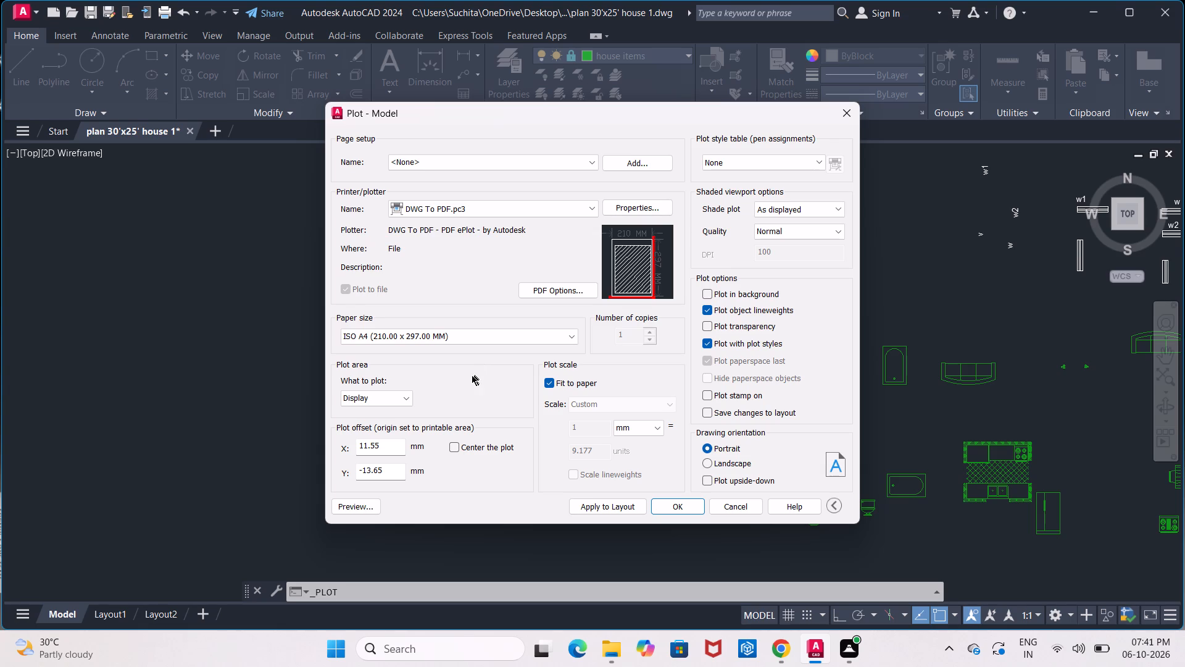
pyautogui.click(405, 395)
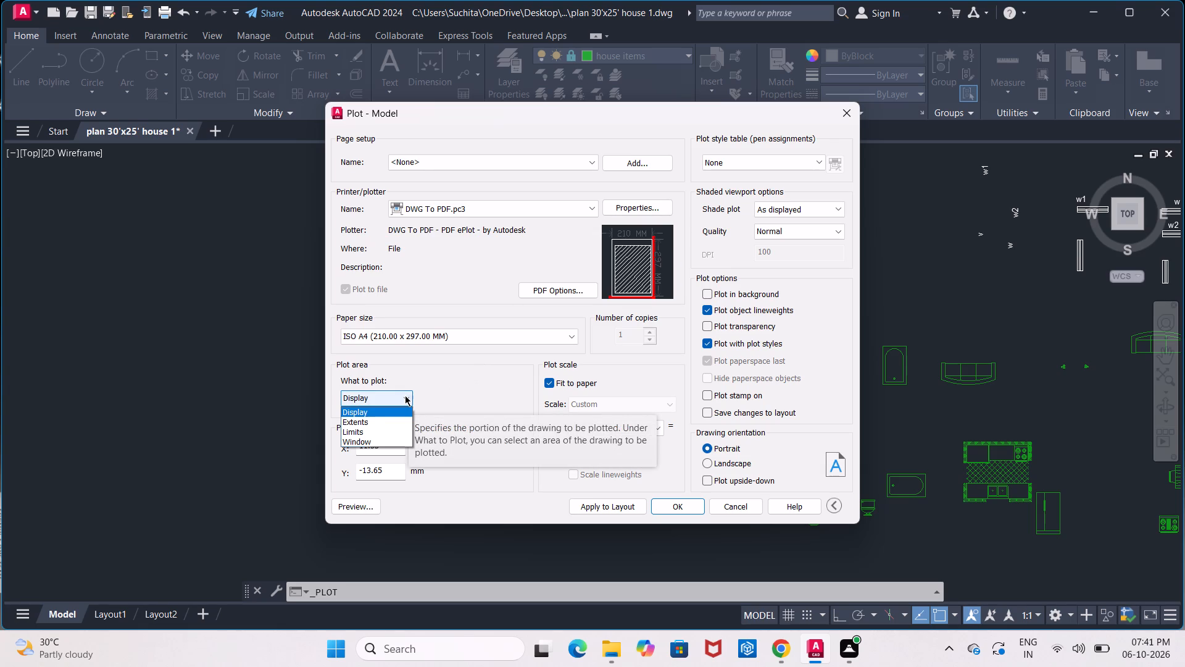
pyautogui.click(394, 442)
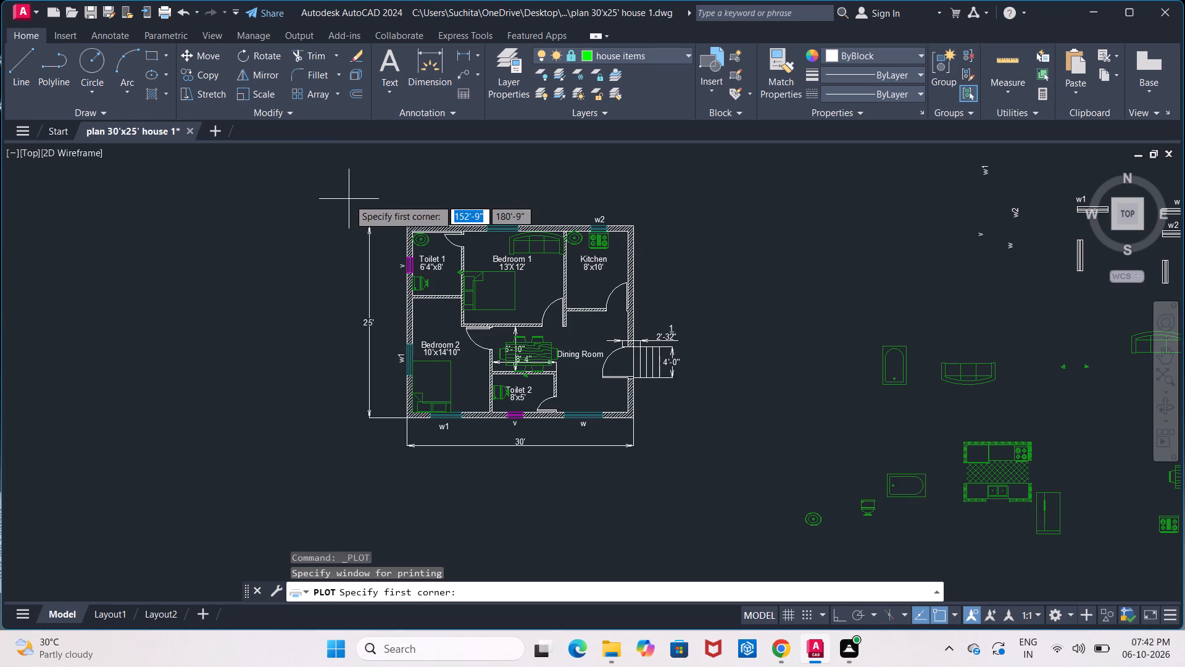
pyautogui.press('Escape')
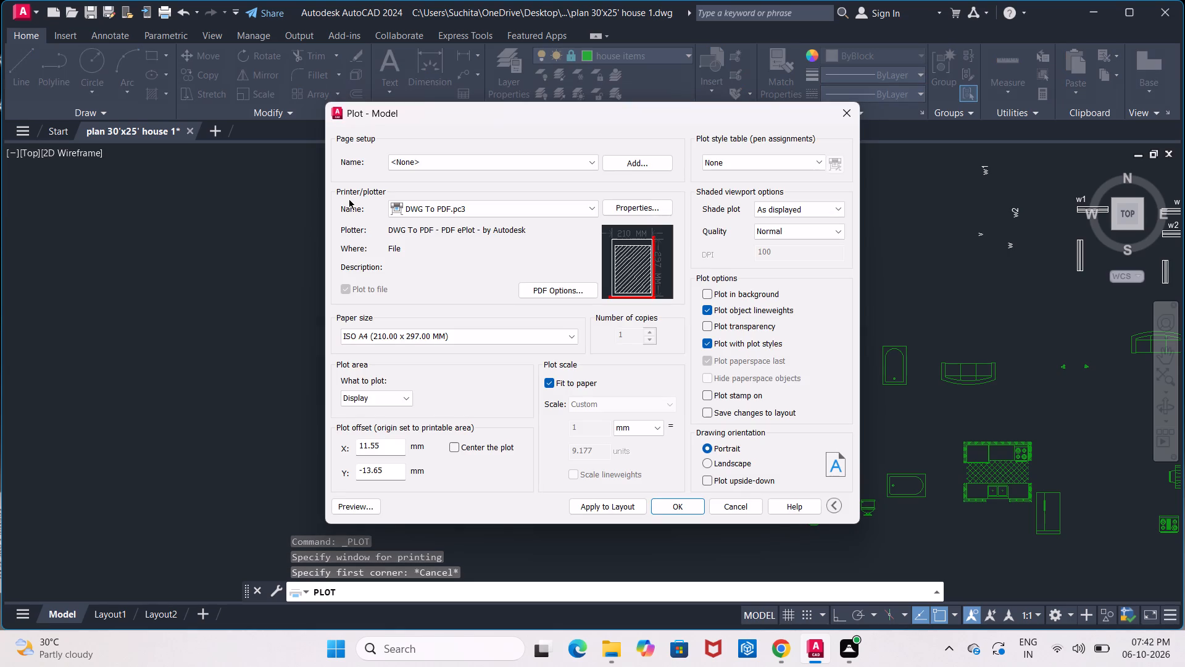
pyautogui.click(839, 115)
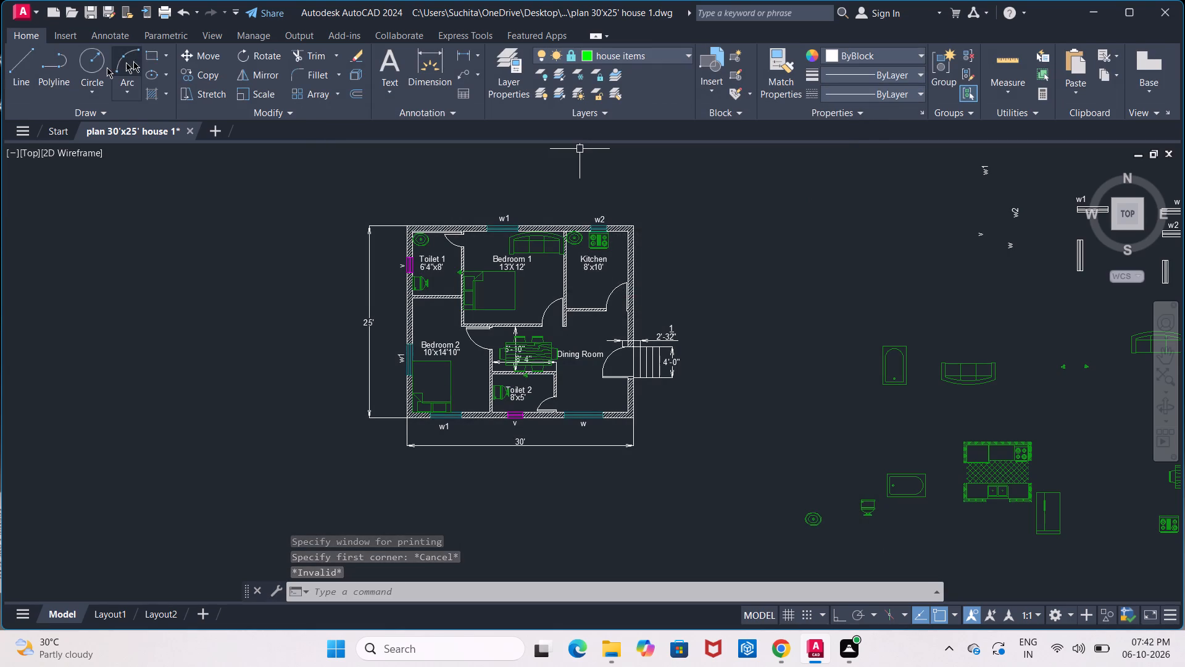
# Draw a rectangular frame around the whole floor plan and its outer dimensions, leaving the spare blocks outside.
pyautogui.click(151, 57)
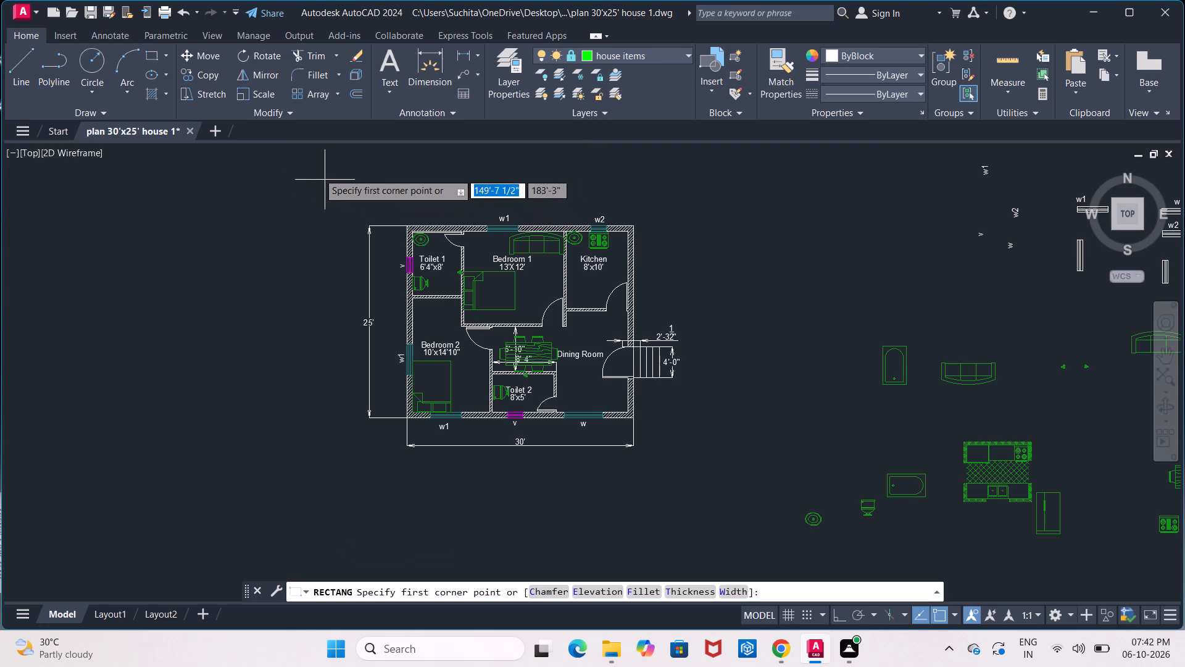
pyautogui.click(318, 172)
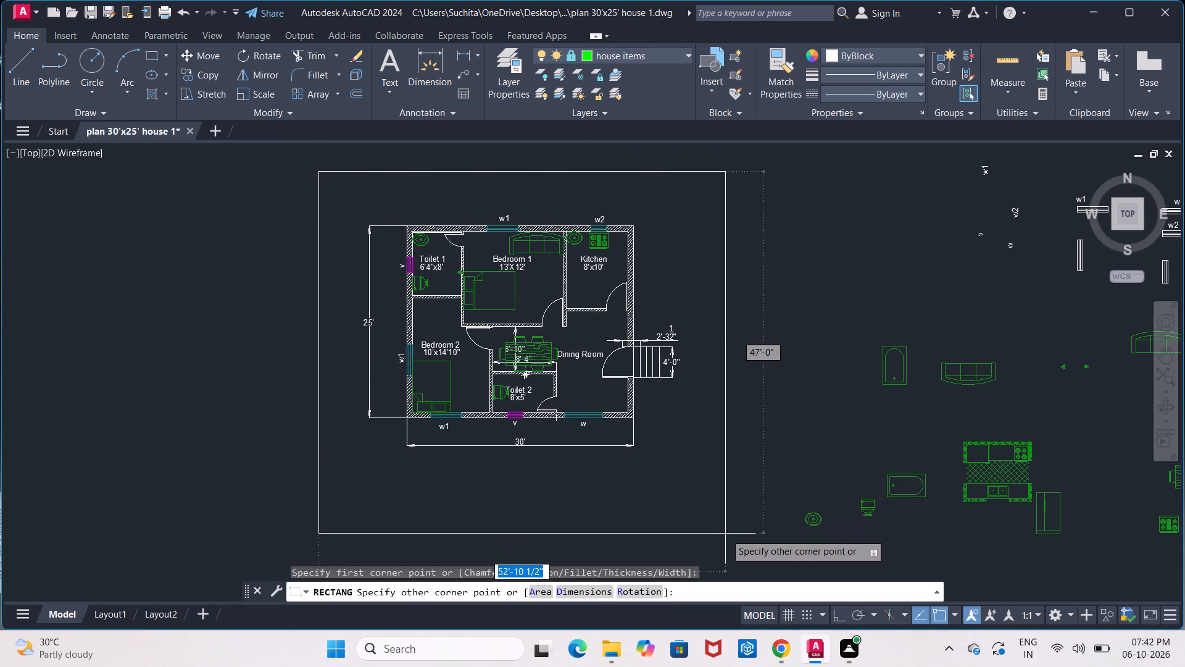
pyautogui.click(717, 517)
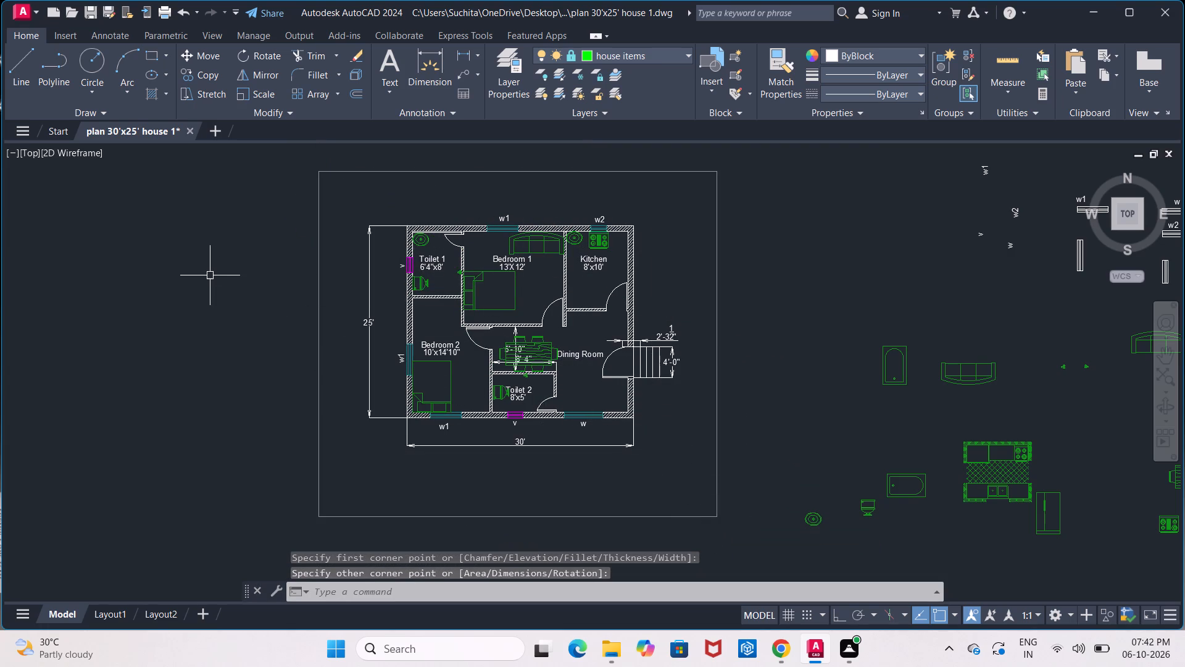
# Set up a model space plot with its window area on the rectangular frame's corners and the plot centred.
pyautogui.hotkey('ctrl', 'p')
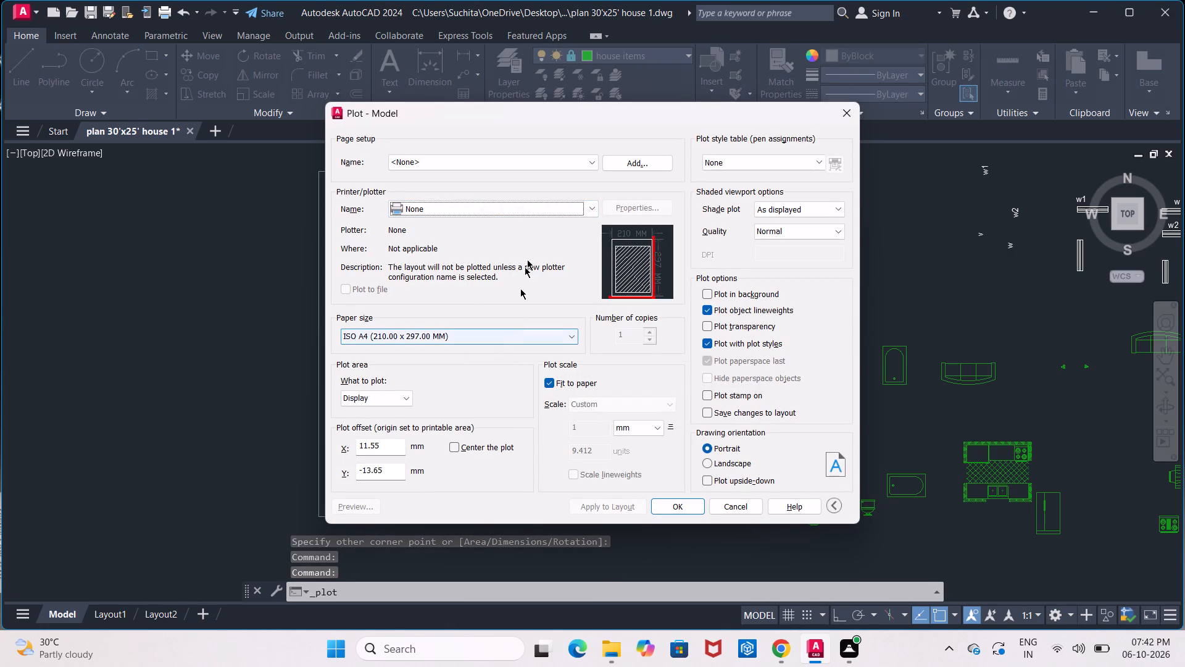
pyautogui.click(586, 206)
pyautogui.click(586, 206)
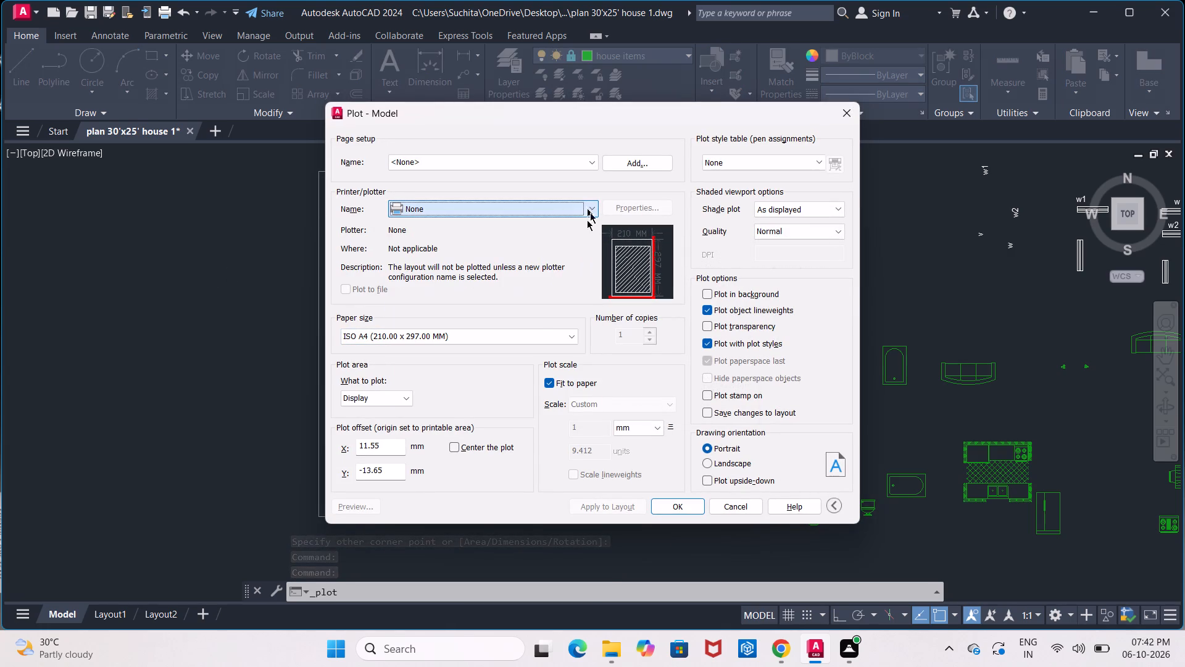
pyautogui.click(410, 397)
pyautogui.click(403, 442)
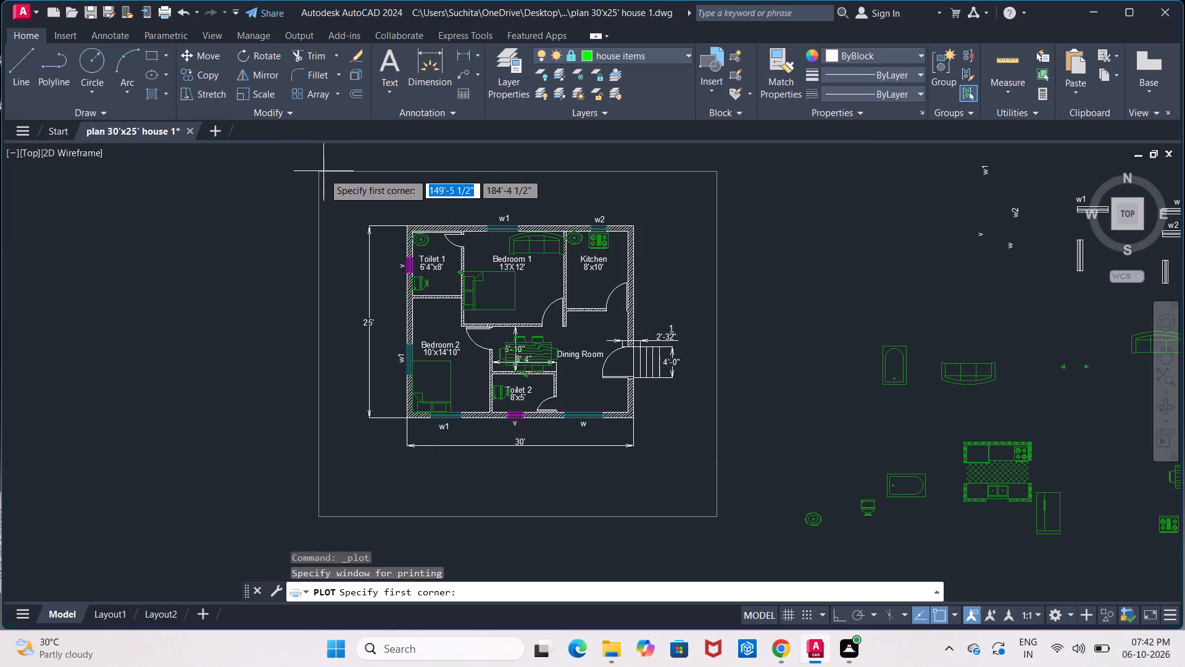
pyautogui.click(320, 177)
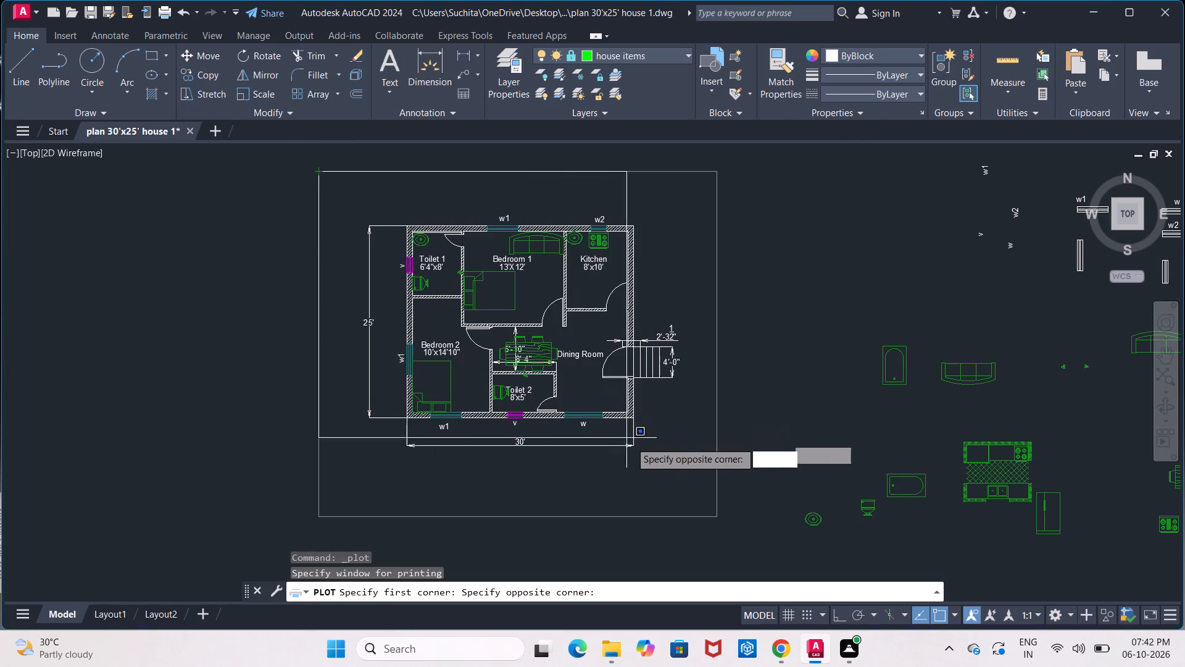
pyautogui.click(715, 518)
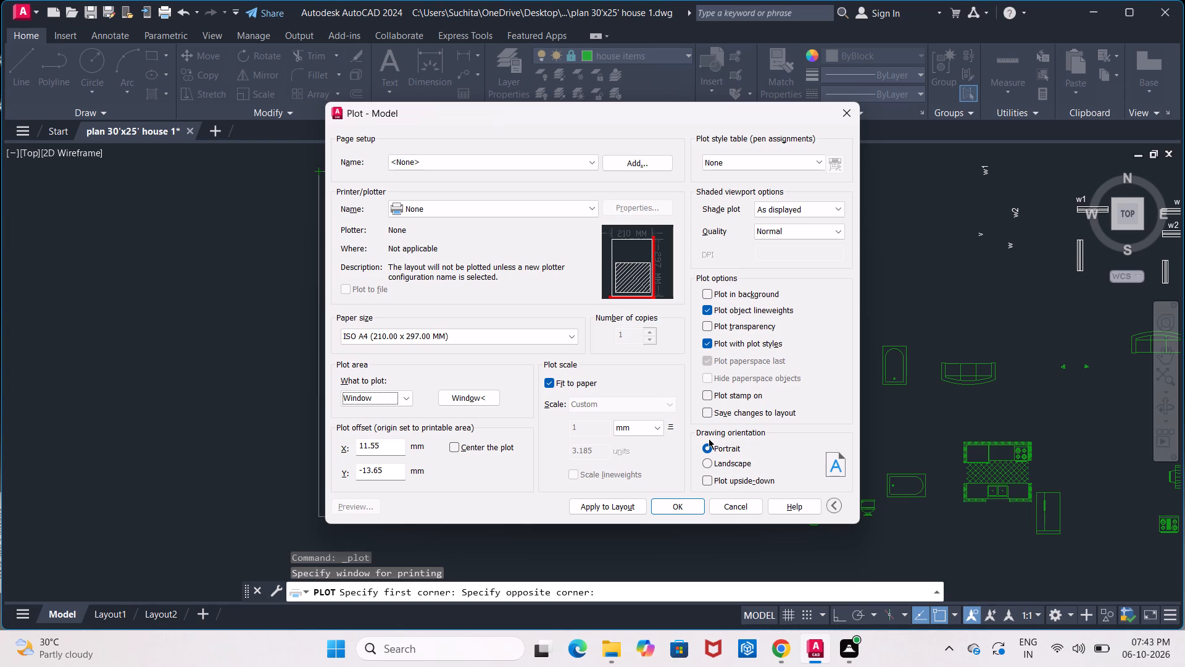
pyautogui.click(455, 445)
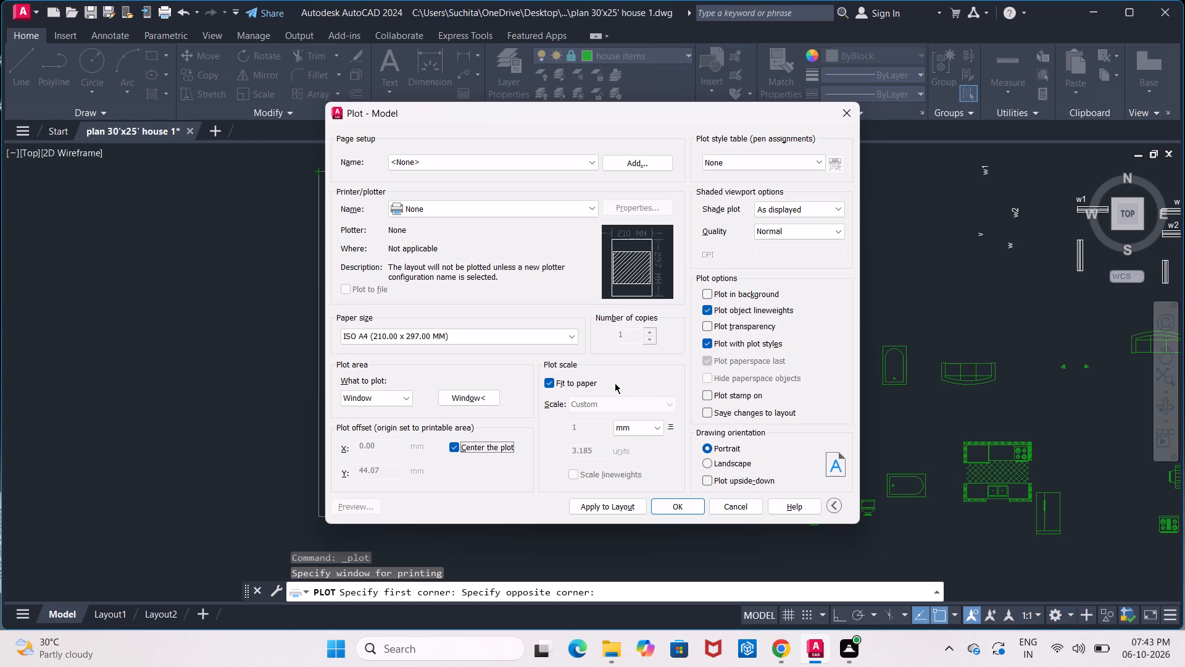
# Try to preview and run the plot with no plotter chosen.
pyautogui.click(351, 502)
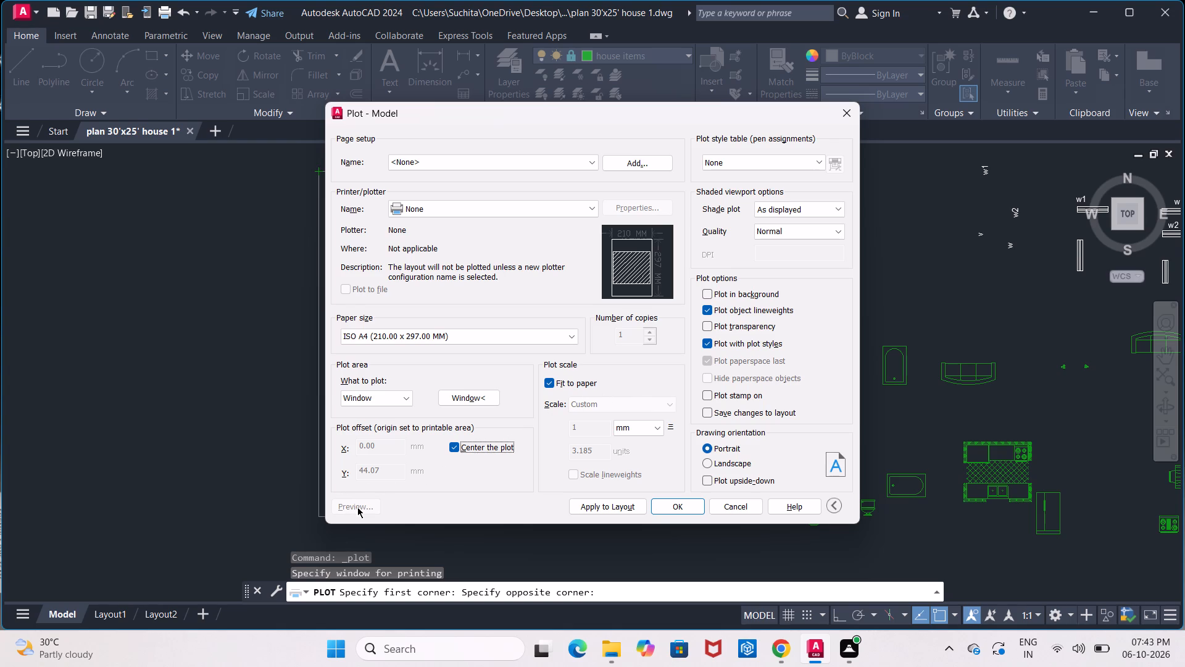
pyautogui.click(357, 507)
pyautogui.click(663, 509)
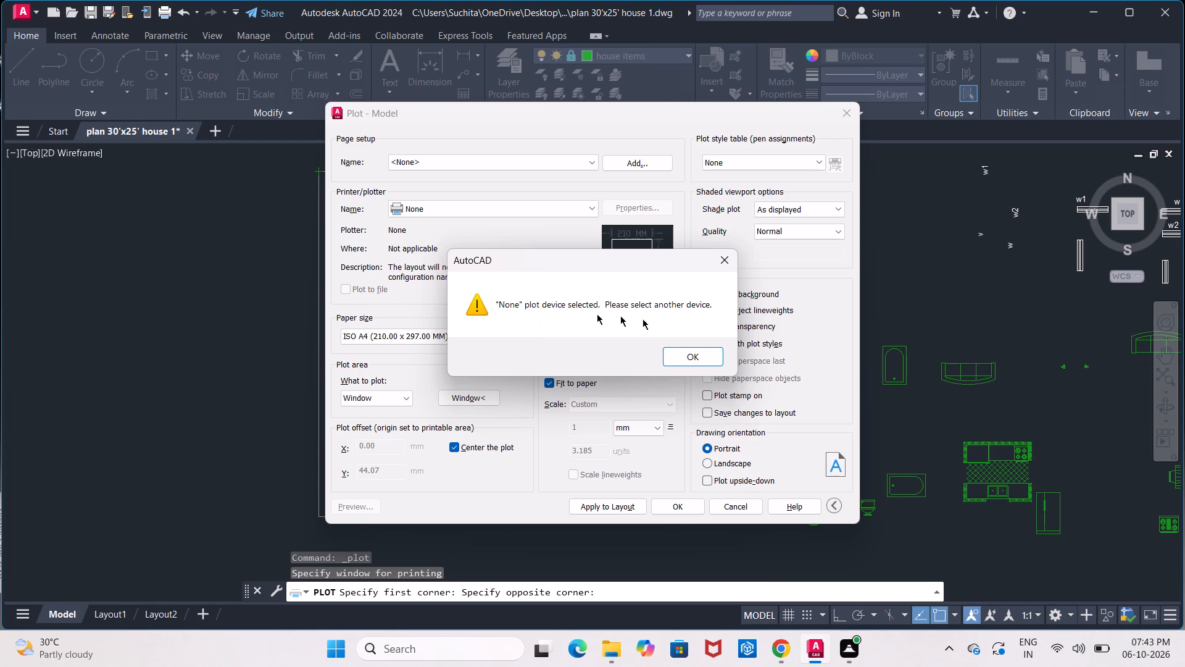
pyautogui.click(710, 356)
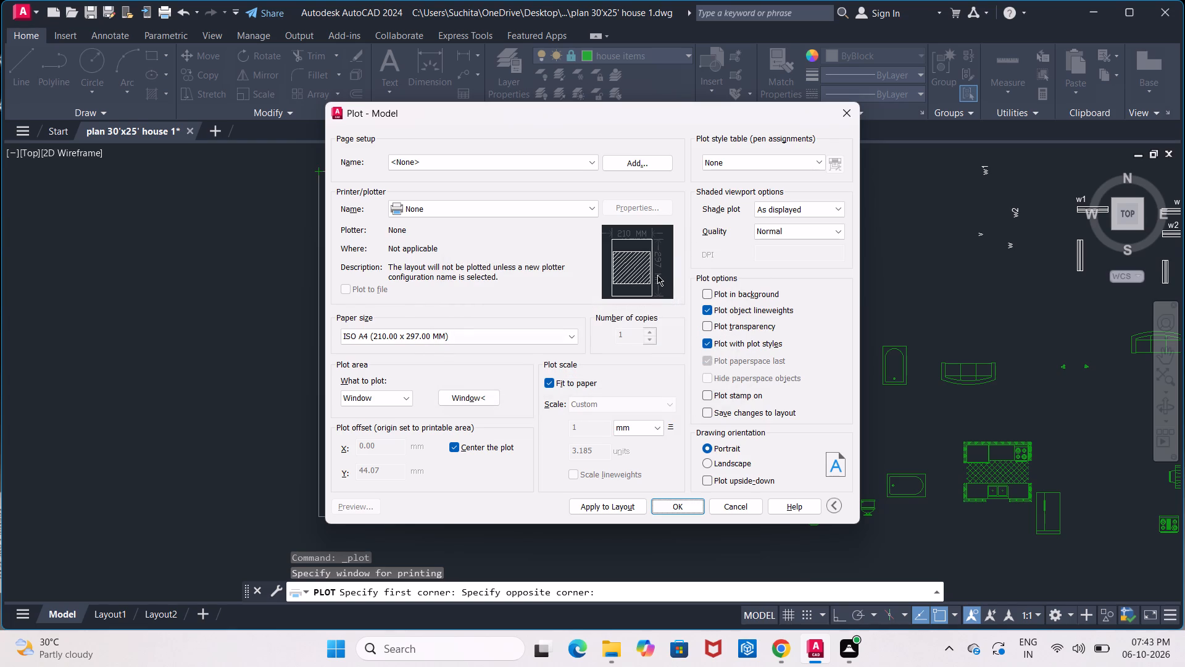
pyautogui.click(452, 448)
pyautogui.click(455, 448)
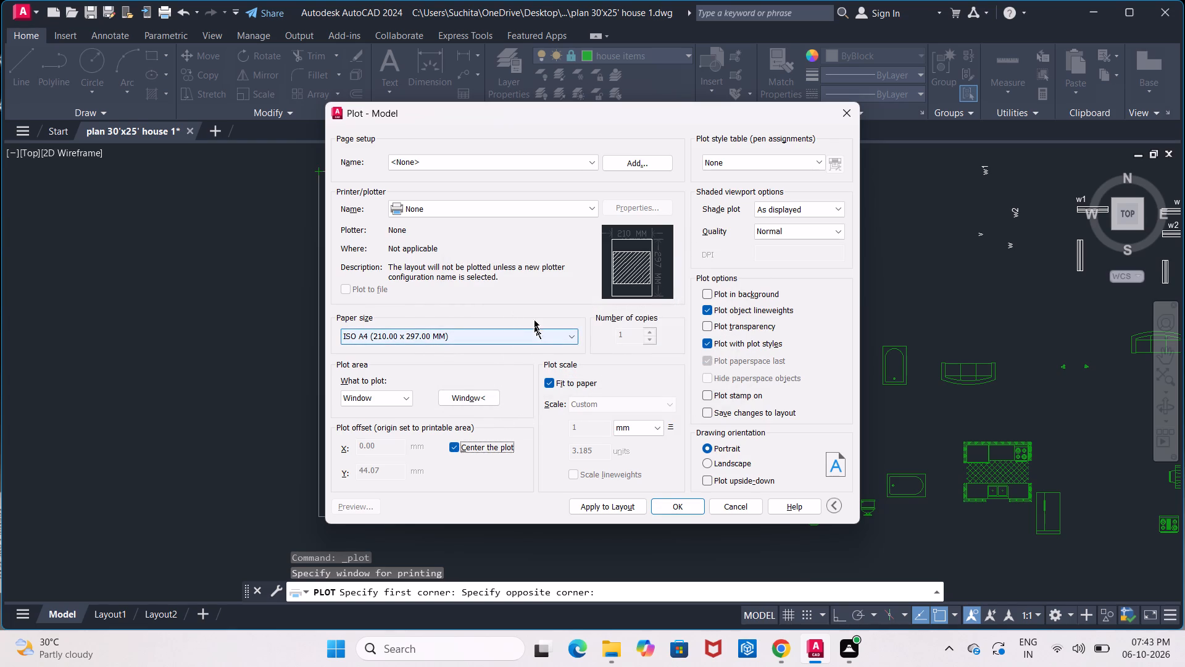
# Set the plotter to DWG To PDF.pc3 and preview the centred plot of the framed floor plan.
pyautogui.click(594, 208)
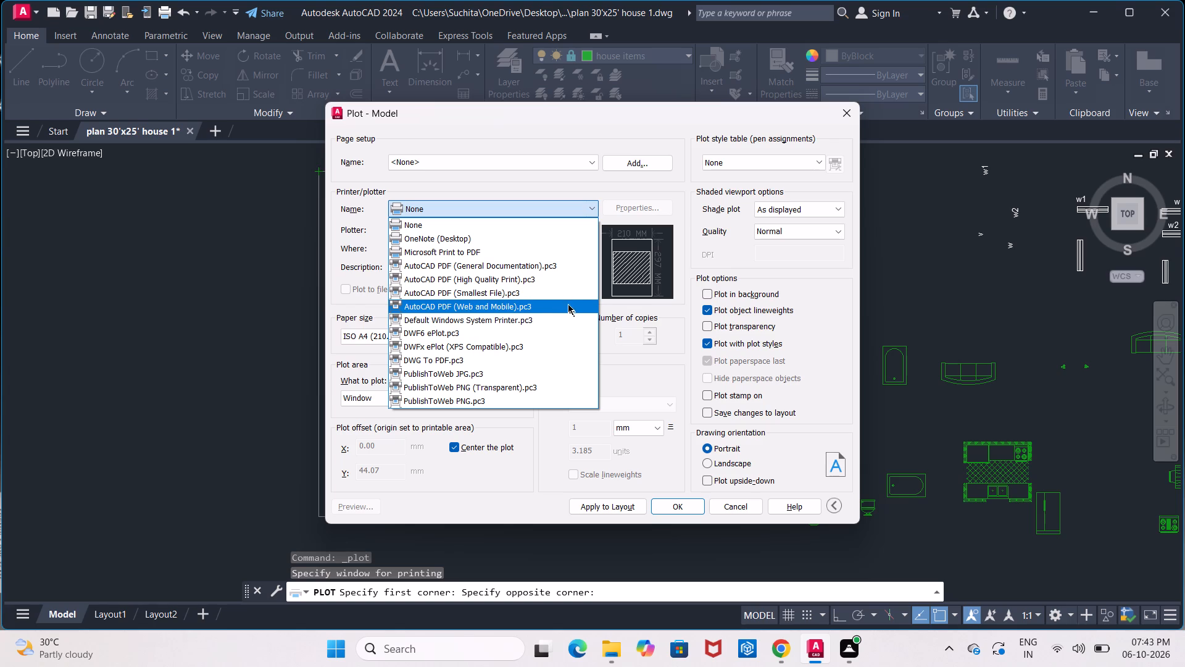
pyautogui.click(569, 359)
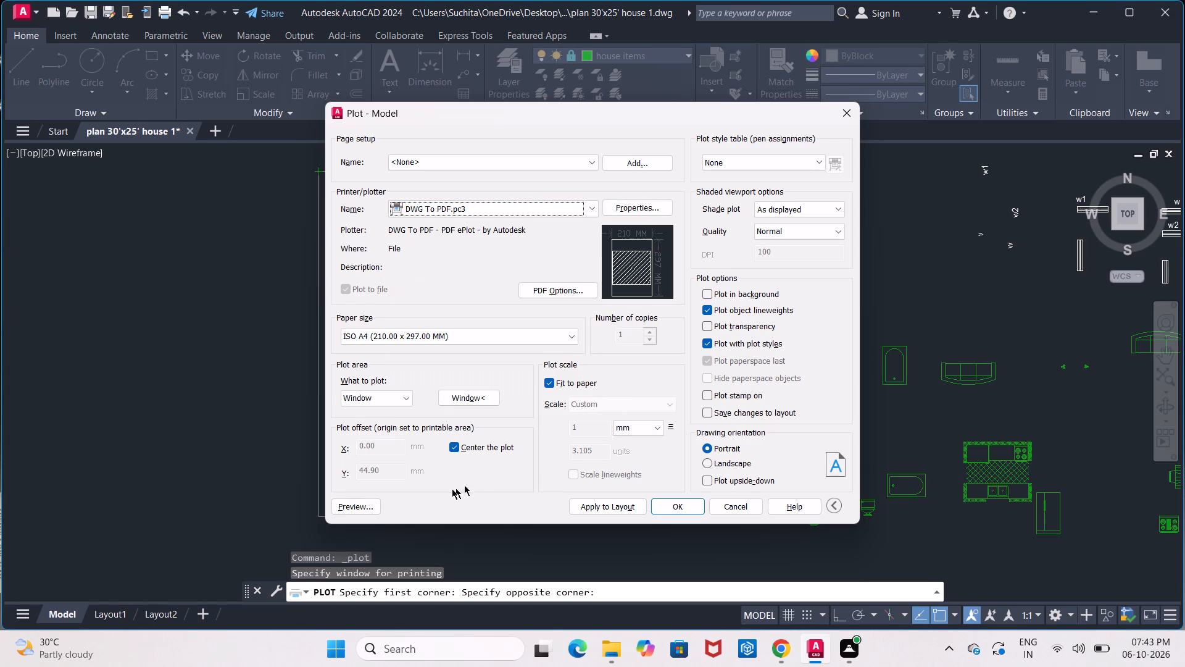
pyautogui.click(347, 511)
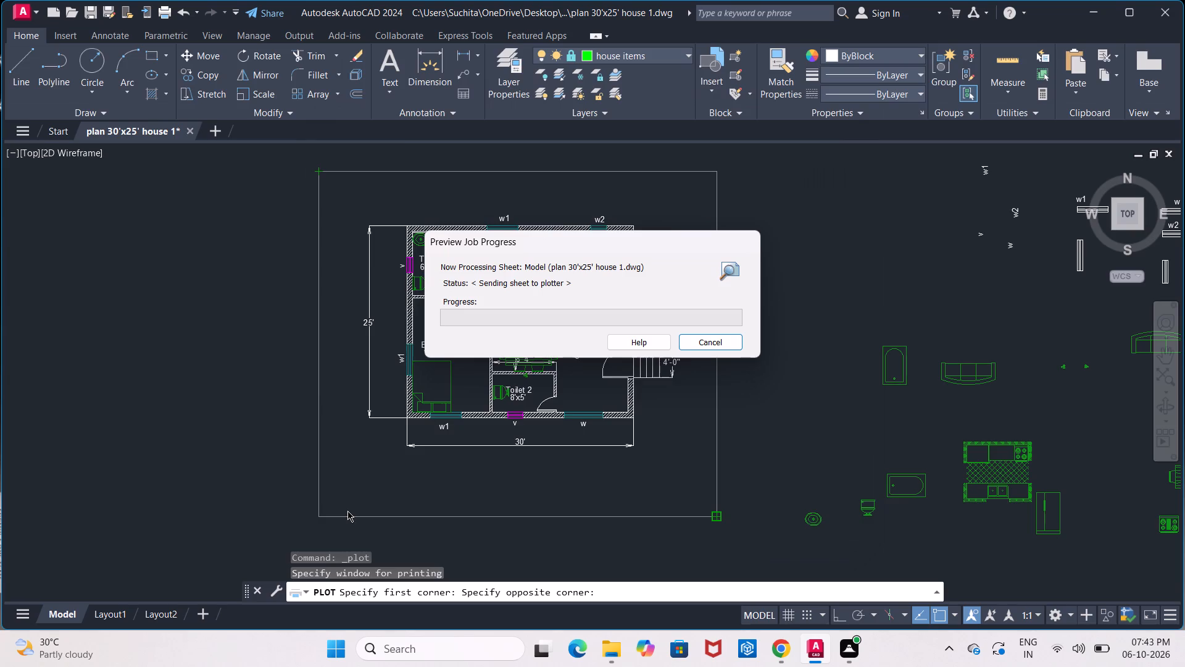
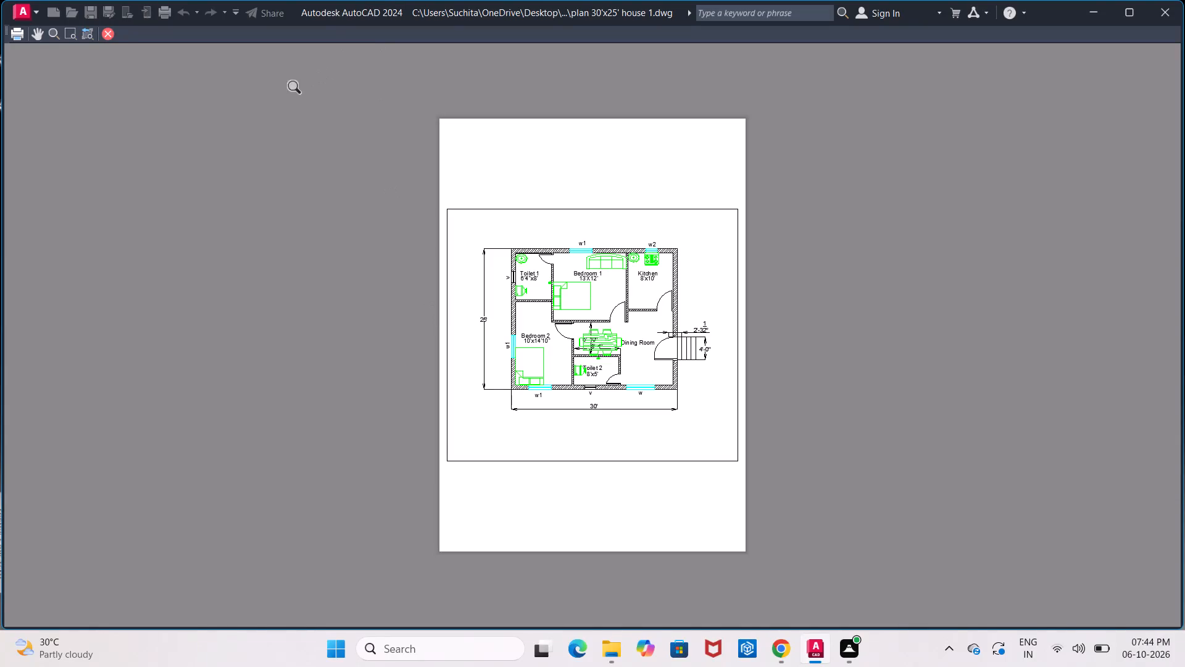
# Leave the plot preview and plot the floor plan to PDF as "plan 30'x25' house 1-Model.pdf" in the Desktop folder mallikarjun.
pyautogui.click(109, 33)
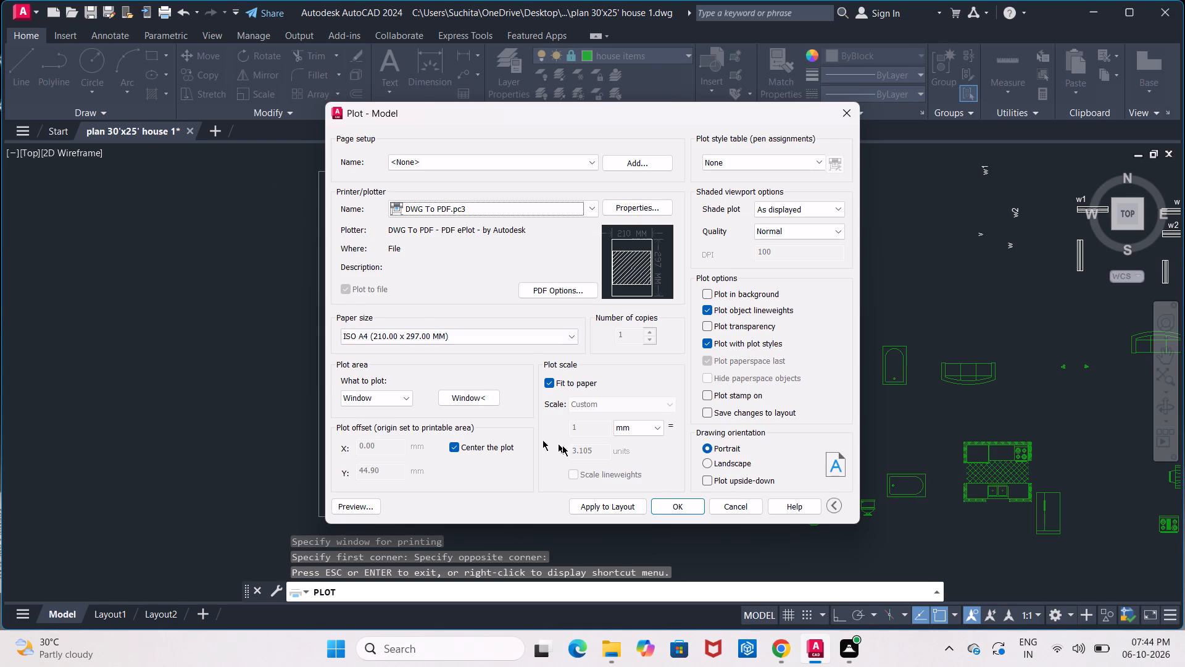
pyautogui.click(671, 505)
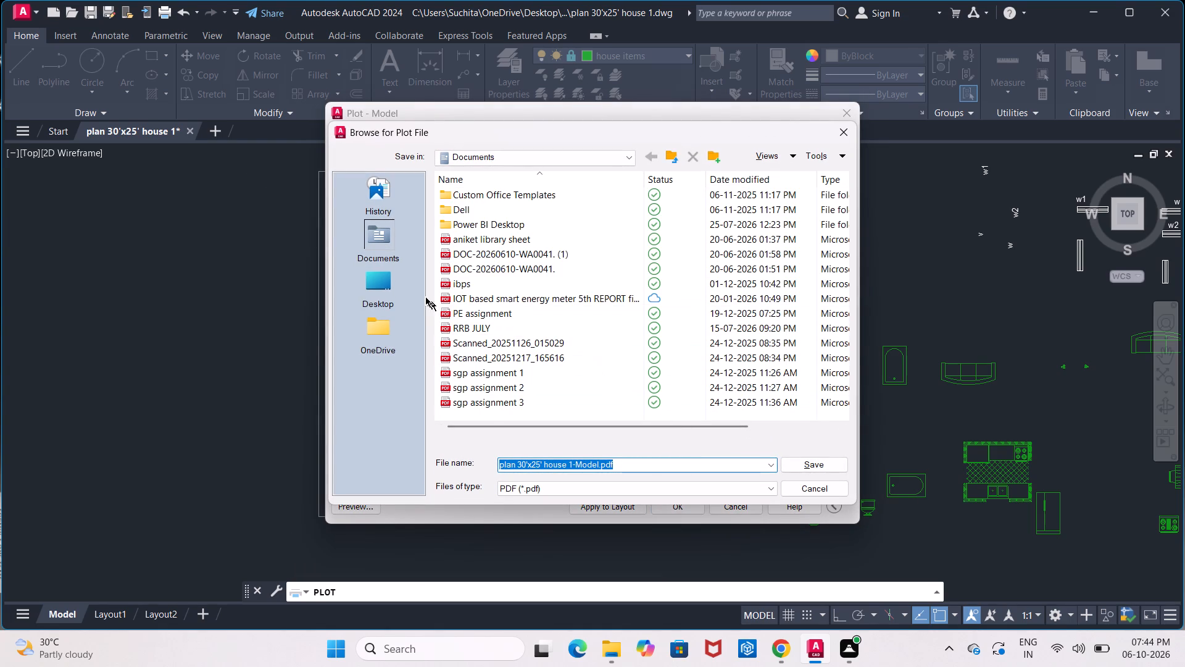
pyautogui.click(380, 290)
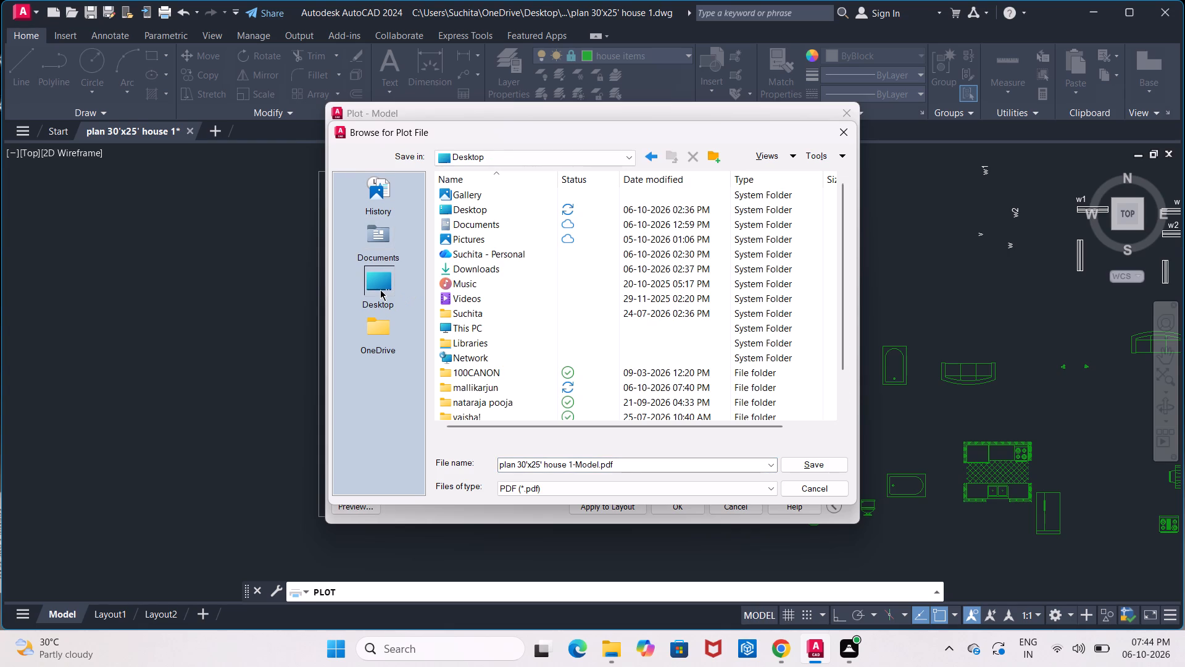
pyautogui.scroll(-2, 486, 333)
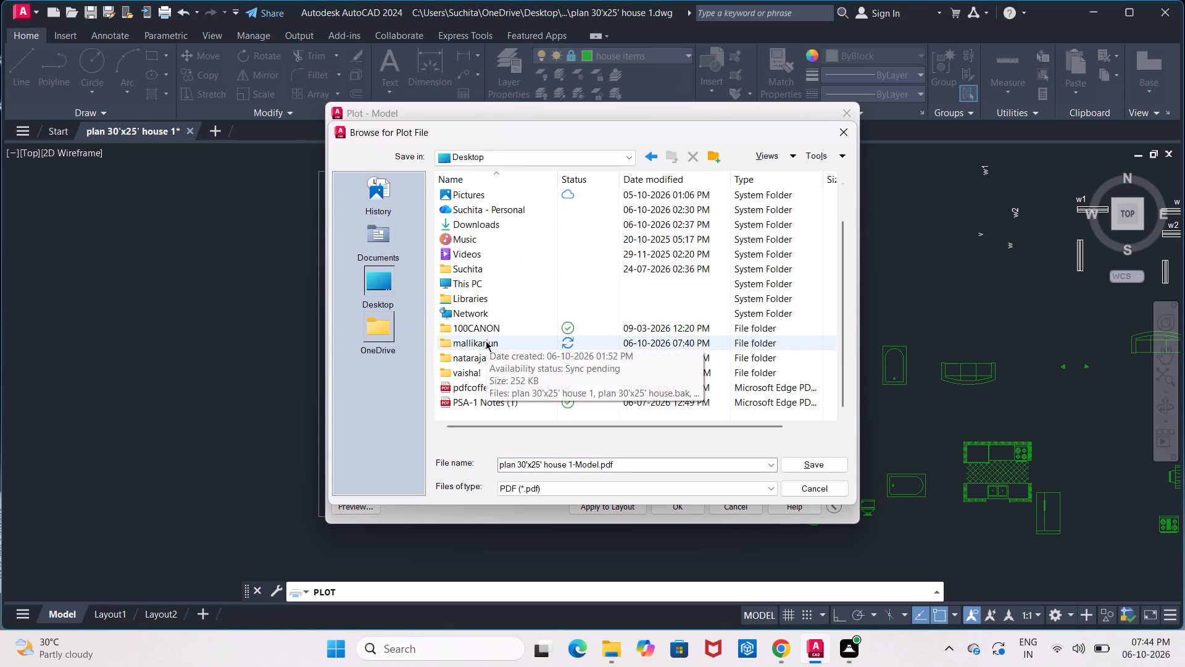
pyautogui.click(486, 341)
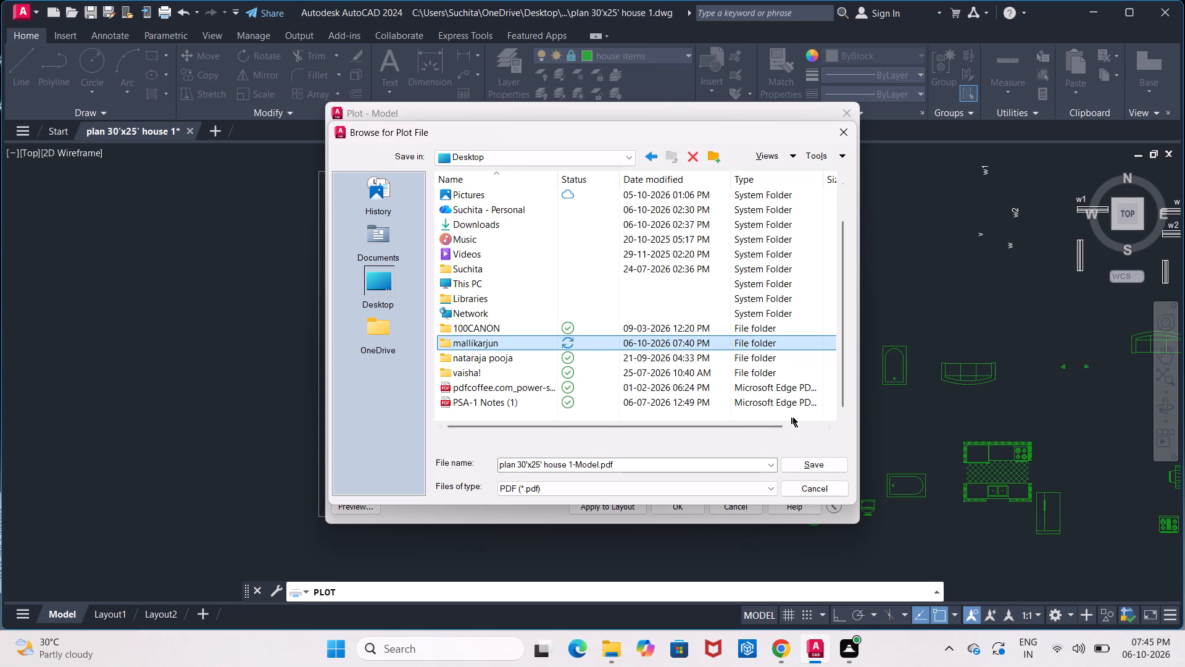
pyautogui.click(814, 464)
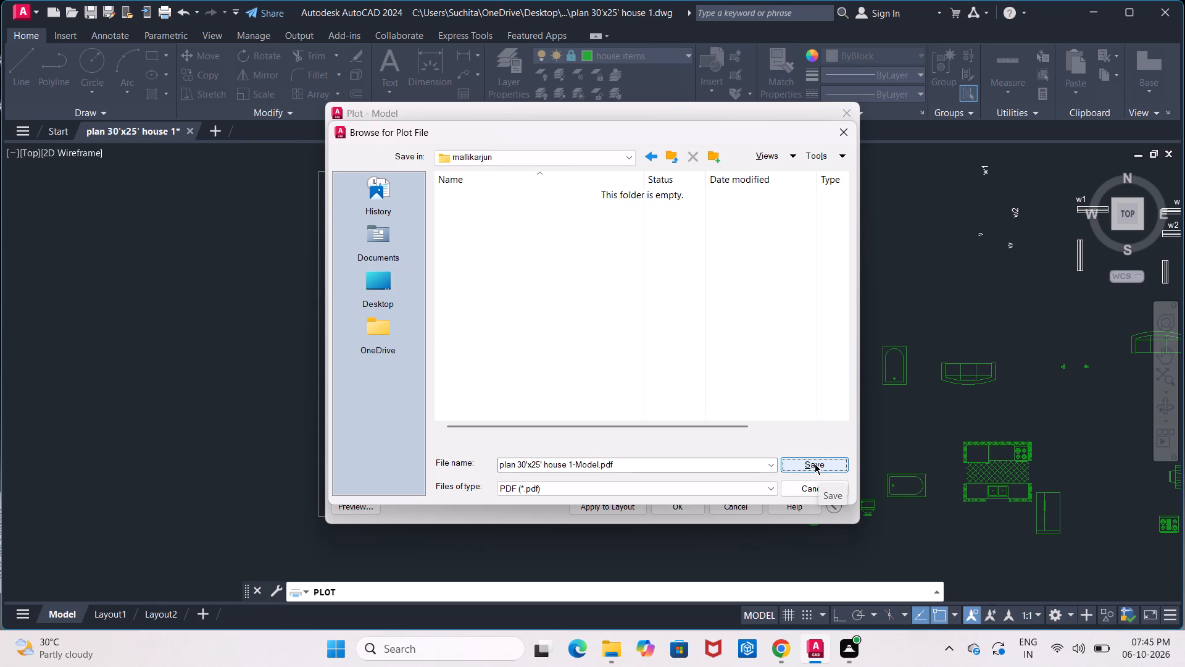
pyautogui.click(815, 464)
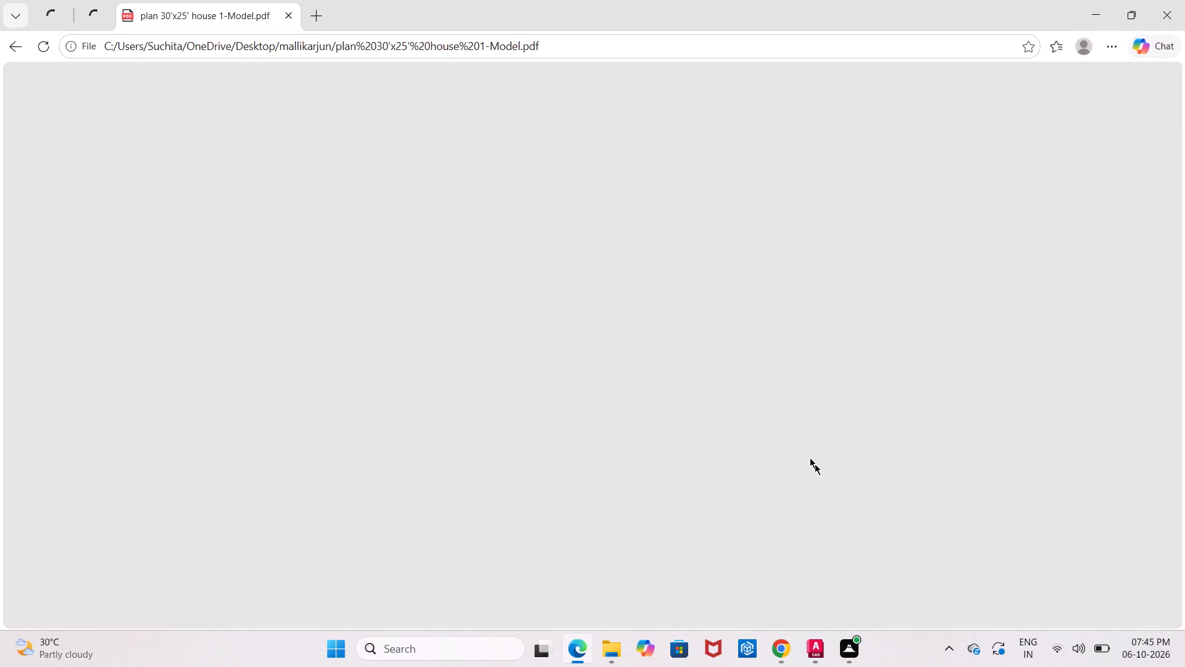
# Look over the plotted floor plan PDF in the Edge browser, and close the file and the browser.
pyautogui.scroll(-2, 814, 463)
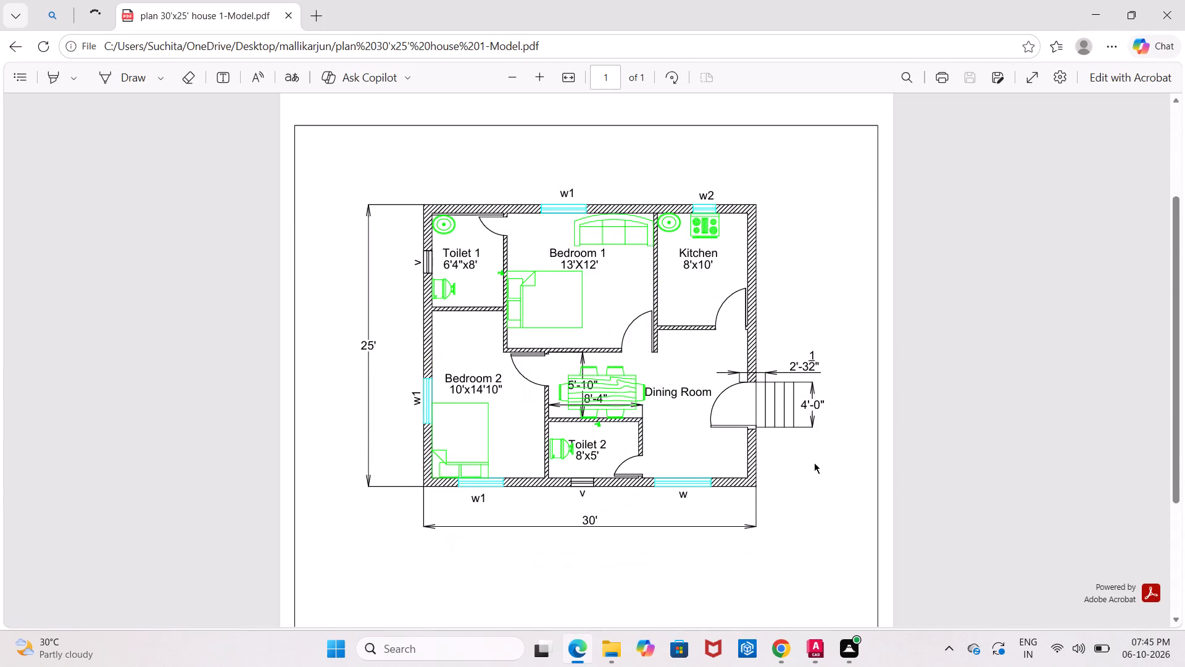
pyautogui.scroll(-2, 814, 463)
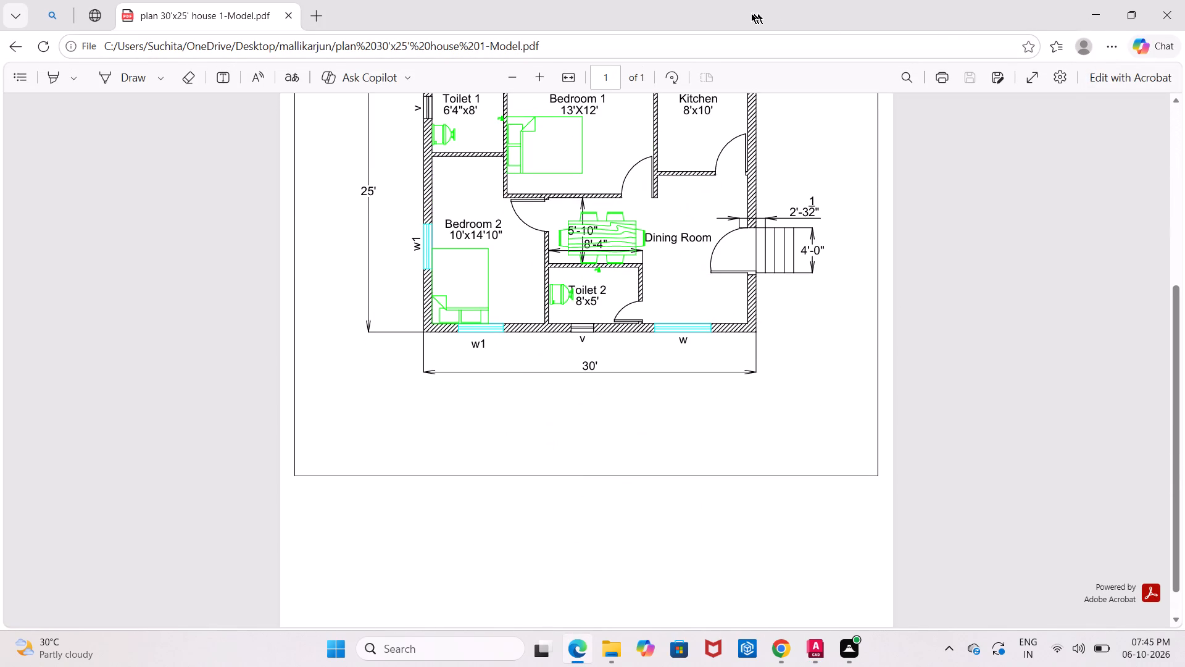
pyautogui.click(288, 12)
pyautogui.click(1176, 6)
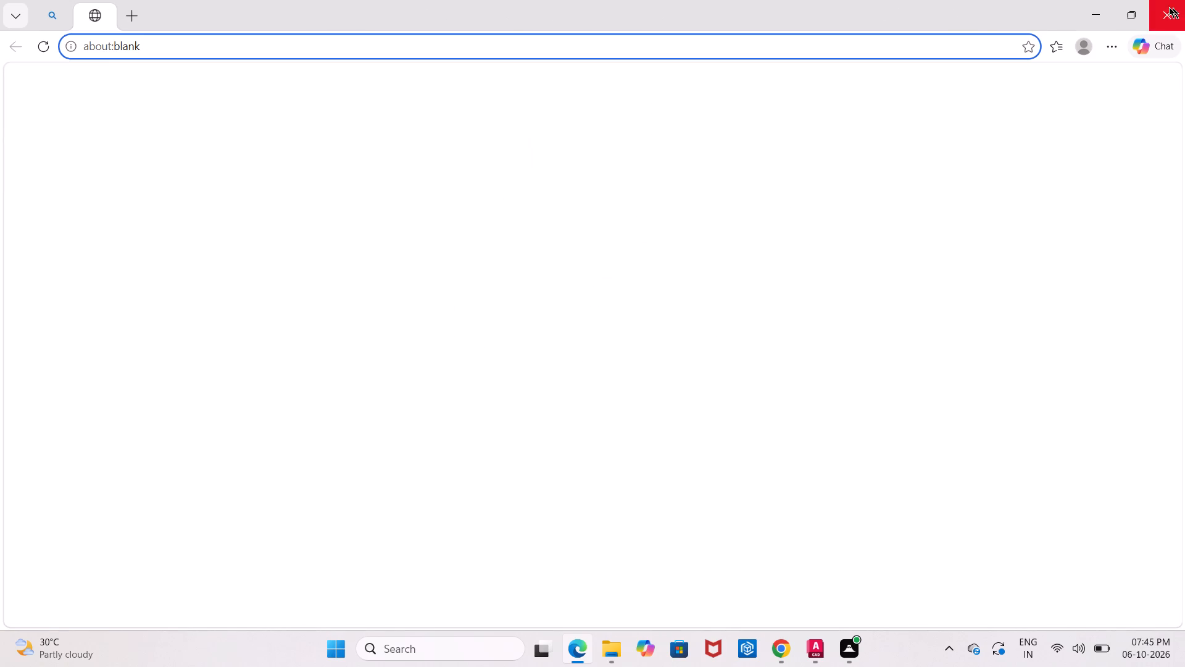